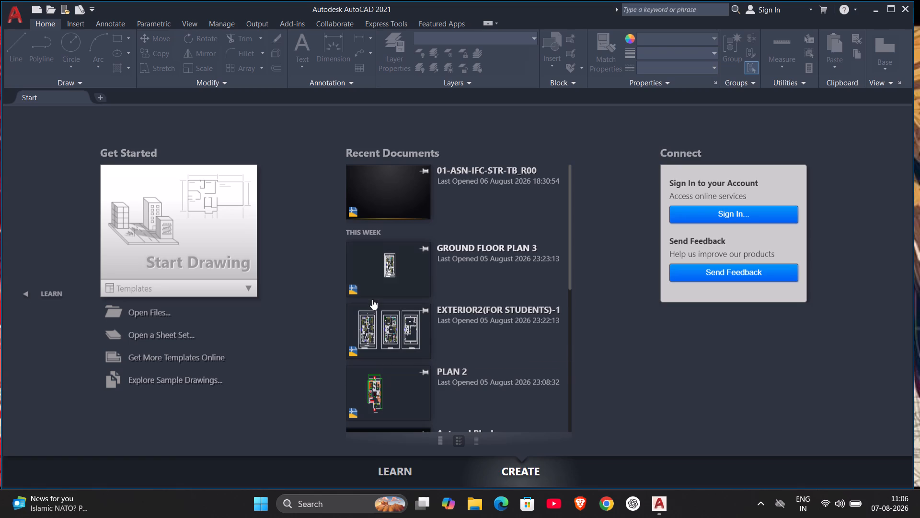
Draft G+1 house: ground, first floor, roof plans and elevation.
Open the recent drawing GROUND FLOOR PLAN 3 and dismiss the missing references notice.
{"action": "left_click", "coordinate": [376, 277]}
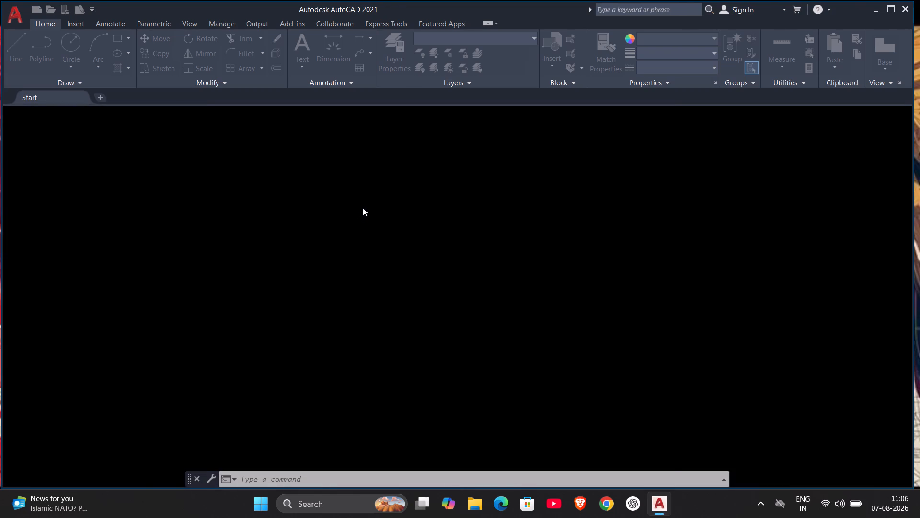
{"action": "scroll", "coordinate": [481, 257], "scroll_direction": "up", "scroll_amount": 7}
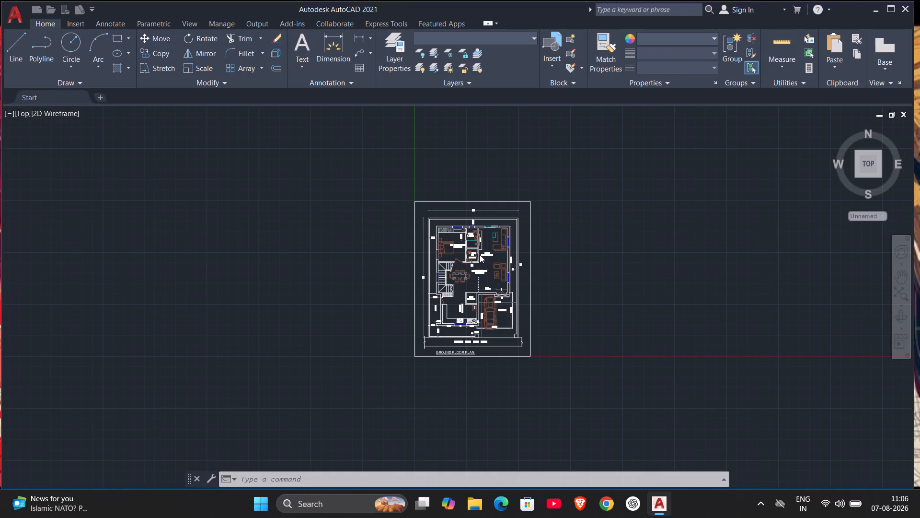
{"action": "scroll", "coordinate": [447, 258], "scroll_direction": "up", "scroll_amount": 4}
{"action": "scroll", "coordinate": [630, 210], "scroll_direction": "down", "scroll_amount": 5}
{"action": "scroll", "coordinate": [517, 279], "scroll_direction": "up", "scroll_amount": 11}
{"action": "middle_click_drag", "start_coordinate": [279, 299], "coordinate": [214, 301]}
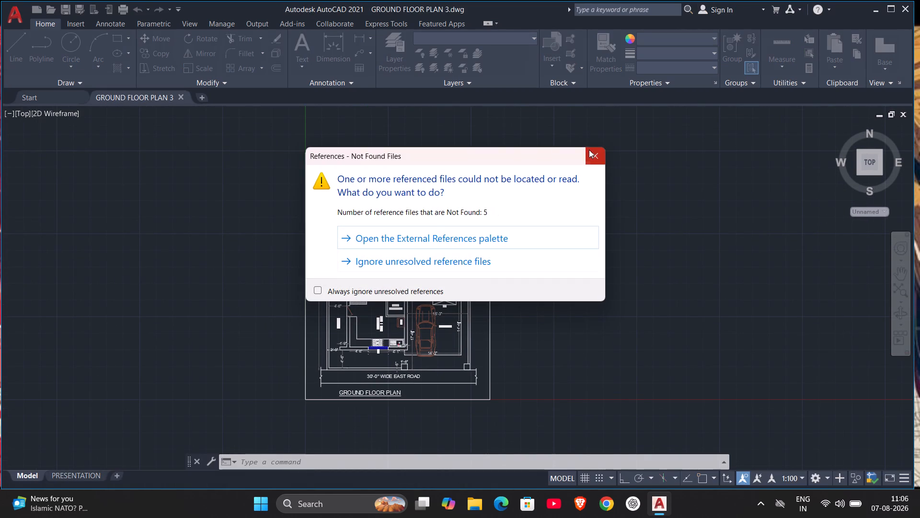
{"action": "left_click", "coordinate": [589, 150]}
Examine the ground floor plan closely, from the guest bedroom and dining area to the kitchen, portico and road frontage.
{"action": "scroll", "coordinate": [375, 277], "scroll_direction": "up", "scroll_amount": 8}
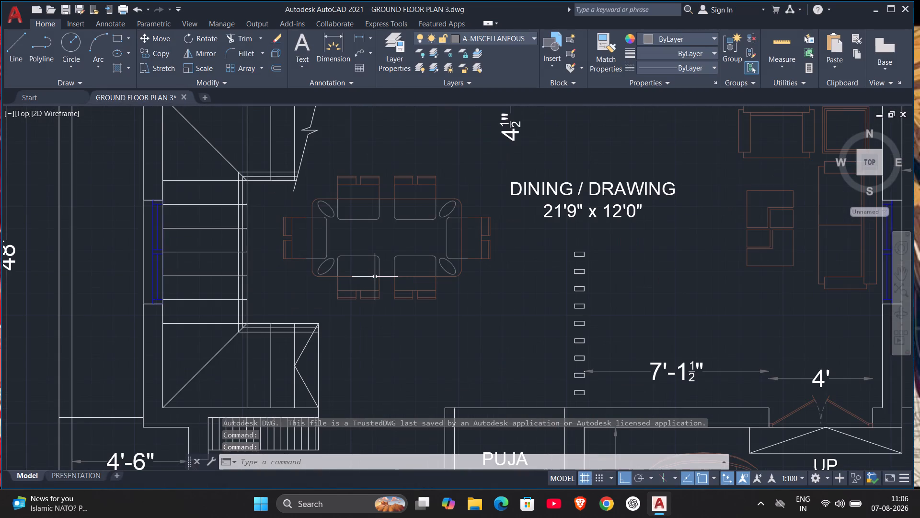
{"action": "scroll", "coordinate": [375, 277], "scroll_direction": "up", "scroll_amount": 4}
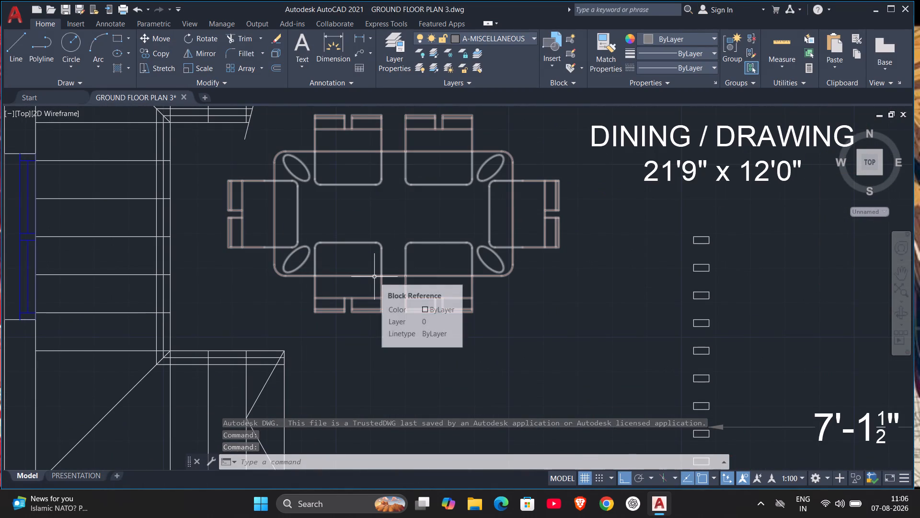
{"action": "scroll", "coordinate": [374, 277], "scroll_direction": "down", "scroll_amount": 8}
{"action": "scroll", "coordinate": [374, 277], "scroll_direction": "up", "scroll_amount": 8}
{"action": "scroll", "coordinate": [374, 277], "scroll_direction": "down", "scroll_amount": 5}
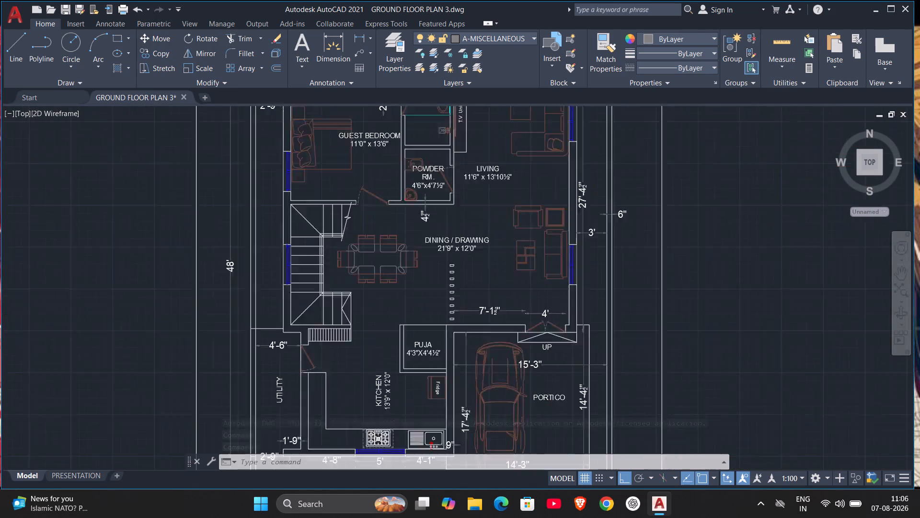
{"action": "scroll", "coordinate": [374, 277], "scroll_direction": "down", "scroll_amount": 2}
{"action": "scroll", "coordinate": [374, 277], "scroll_direction": "up", "scroll_amount": 7}
{"action": "scroll", "coordinate": [374, 277], "scroll_direction": "down", "scroll_amount": 6}
{"action": "scroll", "coordinate": [374, 277], "scroll_direction": "up", "scroll_amount": 3}
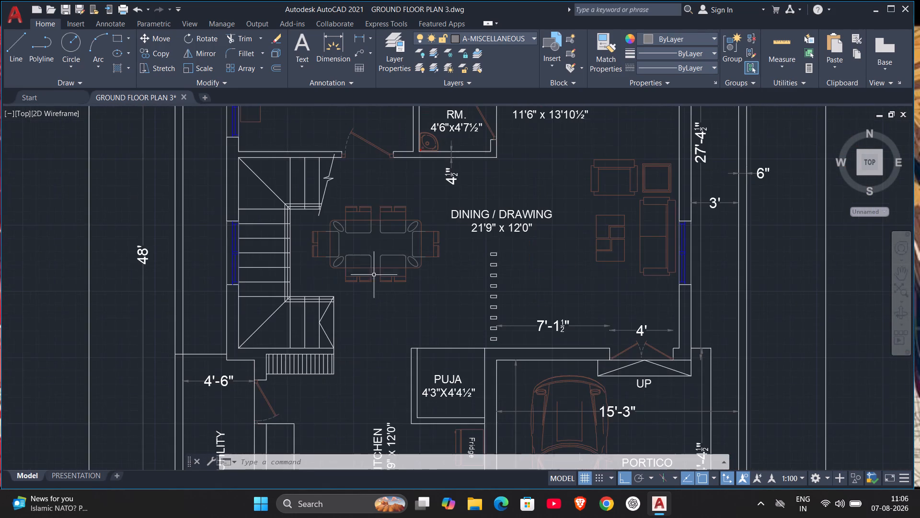
{"action": "middle_click_drag", "start_coordinate": [379, 201], "coordinate": [385, 429]}
{"action": "scroll", "coordinate": [313, 142], "scroll_direction": "up", "scroll_amount": 7}
{"action": "scroll", "coordinate": [308, 169], "scroll_direction": "down", "scroll_amount": 4}
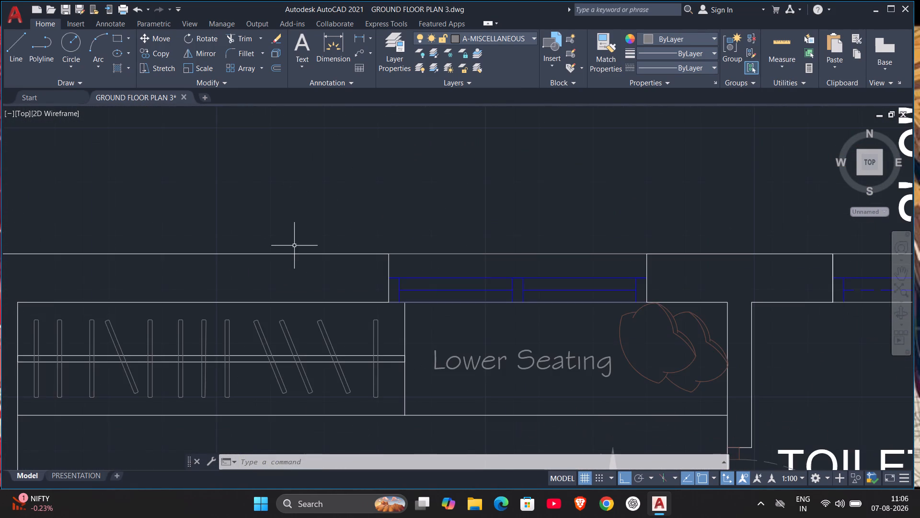
{"action": "scroll", "coordinate": [294, 253], "scroll_direction": "down", "scroll_amount": 6}
{"action": "middle_click_drag", "start_coordinate": [311, 352], "coordinate": [310, 351]}
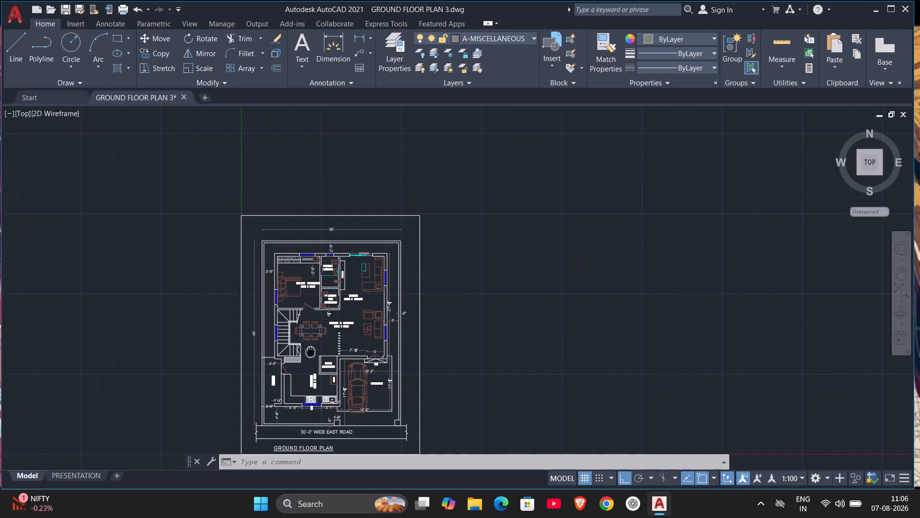
{"action": "middle_click_drag", "start_coordinate": [310, 351], "coordinate": [311, 262]}
{"action": "scroll", "coordinate": [311, 262], "scroll_direction": "up", "scroll_amount": 7}
{"action": "scroll", "coordinate": [326, 324], "scroll_direction": "down", "scroll_amount": 7}
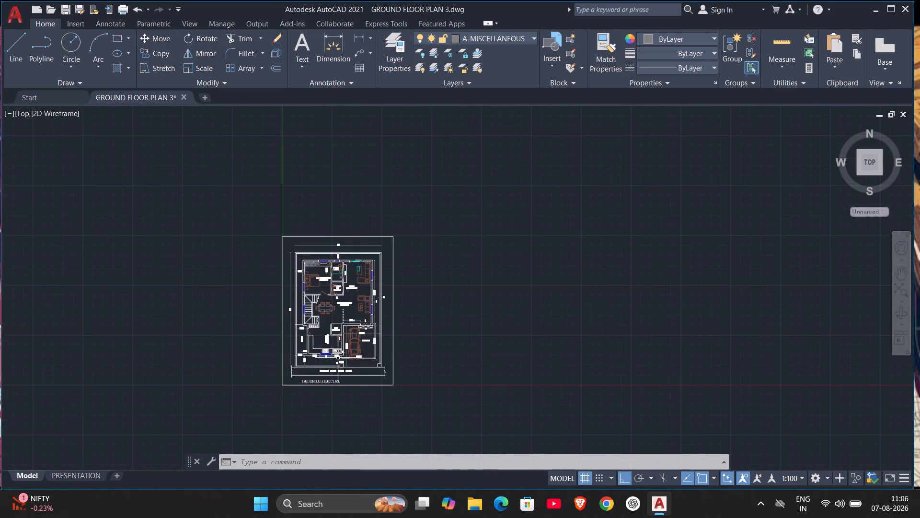
{"action": "scroll", "coordinate": [338, 359], "scroll_direction": "up", "scroll_amount": 7}
{"action": "scroll", "coordinate": [342, 357], "scroll_direction": "down", "scroll_amount": 7}
{"action": "scroll", "coordinate": [342, 357], "scroll_direction": "up", "scroll_amount": 4}
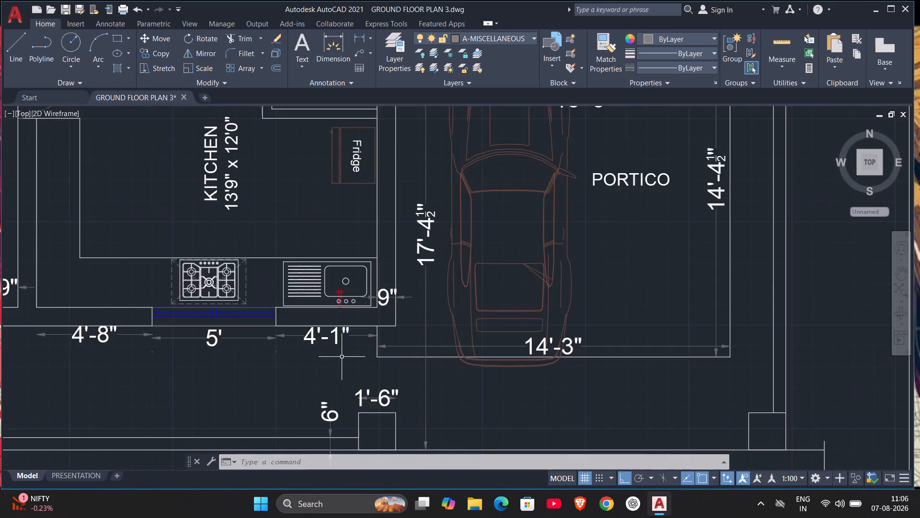
{"action": "scroll", "coordinate": [342, 357], "scroll_direction": "down", "scroll_amount": 3}
{"action": "scroll", "coordinate": [317, 405], "scroll_direction": "up", "scroll_amount": 3}
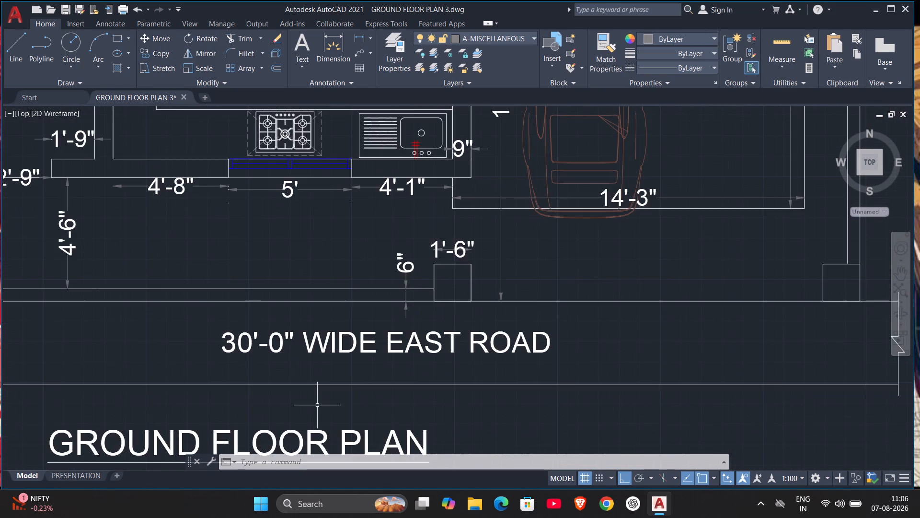
{"action": "scroll", "coordinate": [317, 405], "scroll_direction": "down", "scroll_amount": 3}
{"action": "scroll", "coordinate": [317, 405], "scroll_direction": "up", "scroll_amount": 2}
{"action": "scroll", "coordinate": [317, 403], "scroll_direction": "down", "scroll_amount": 2}
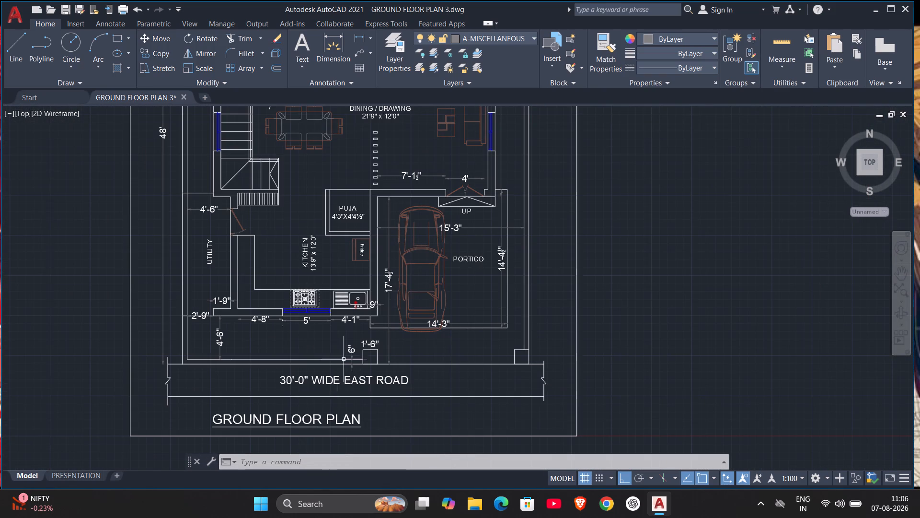
{"action": "middle_click_drag", "start_coordinate": [345, 350], "coordinate": [287, 436]}
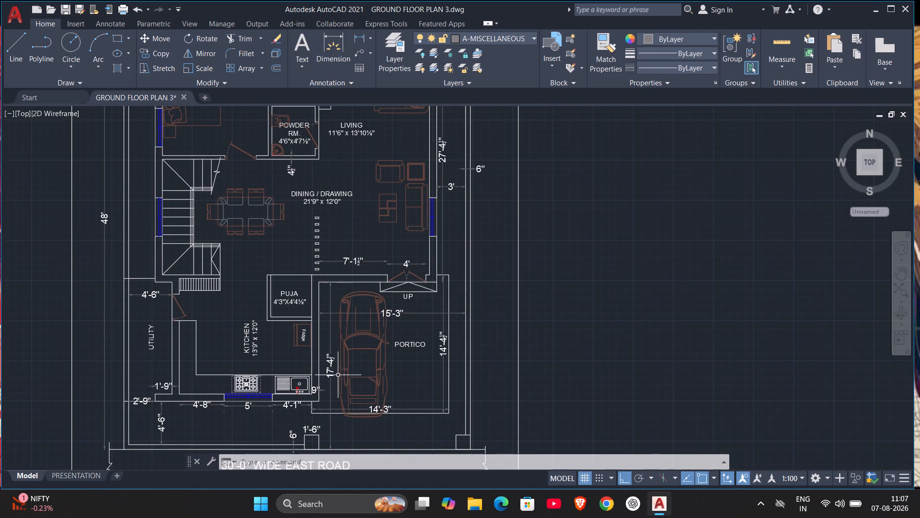
Review the list of layers used in the ground floor plan.
{"action": "left_click", "coordinate": [533, 37]}
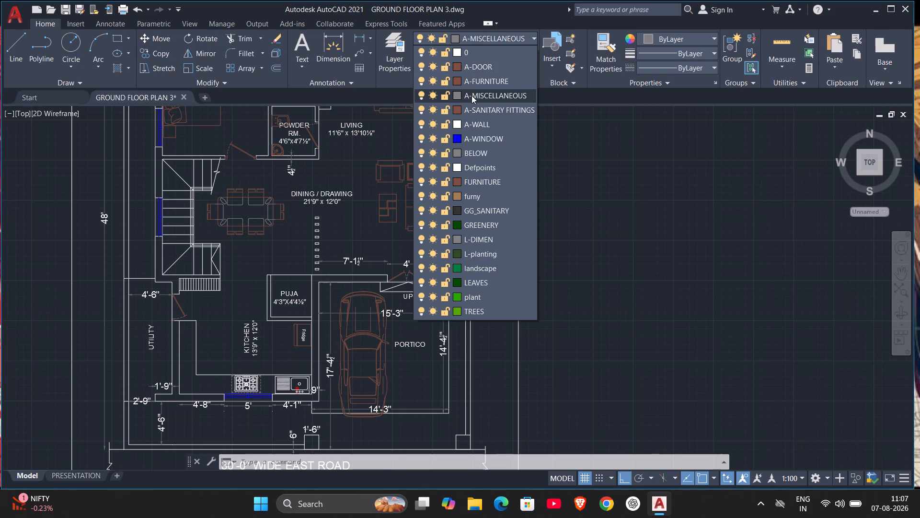
{"action": "left_click", "coordinate": [620, 139]}
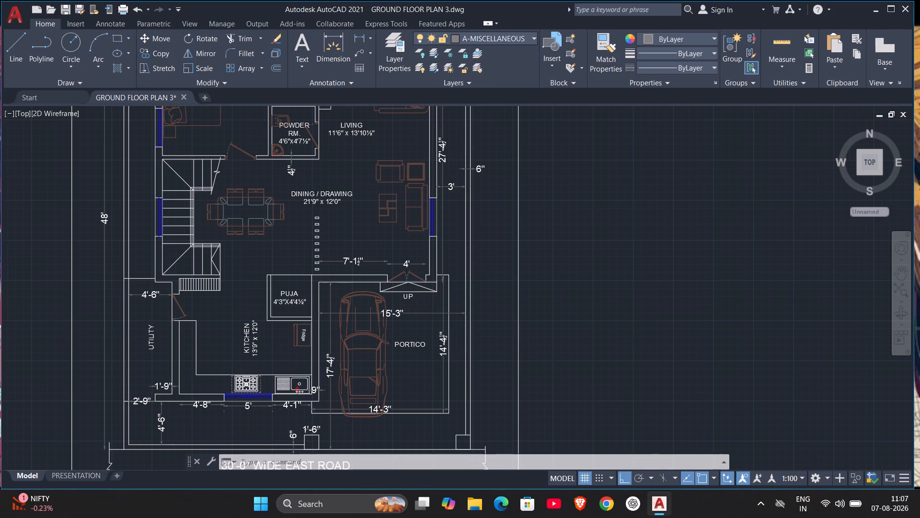
Examine the plan's overall layout, including its rooms, furniture, dimensions, plot boundary and east road.
{"action": "scroll", "coordinate": [378, 171], "scroll_direction": "up", "scroll_amount": 6}
{"action": "scroll", "coordinate": [378, 174], "scroll_direction": "down", "scroll_amount": 3}
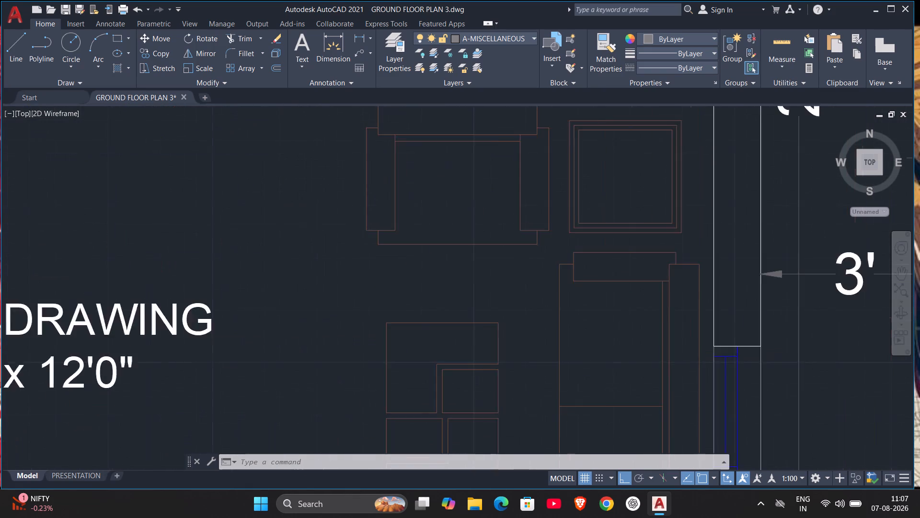
{"action": "scroll", "coordinate": [379, 174], "scroll_direction": "down", "scroll_amount": 6}
{"action": "scroll", "coordinate": [379, 177], "scroll_direction": "up", "scroll_amount": 4}
{"action": "scroll", "coordinate": [379, 177], "scroll_direction": "down", "scroll_amount": 2}
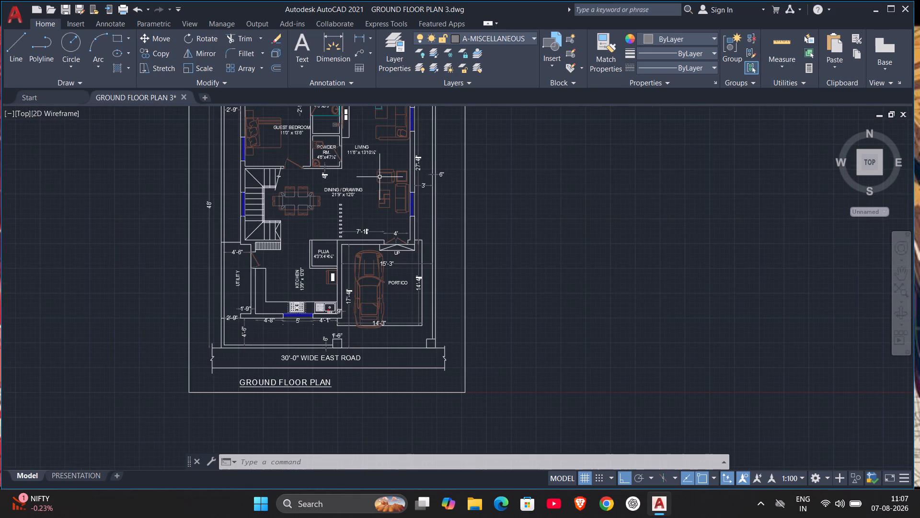
{"action": "middle_click_drag", "start_coordinate": [379, 177], "coordinate": [400, 282]}
{"action": "scroll", "coordinate": [399, 263], "scroll_direction": "up", "scroll_amount": 2}
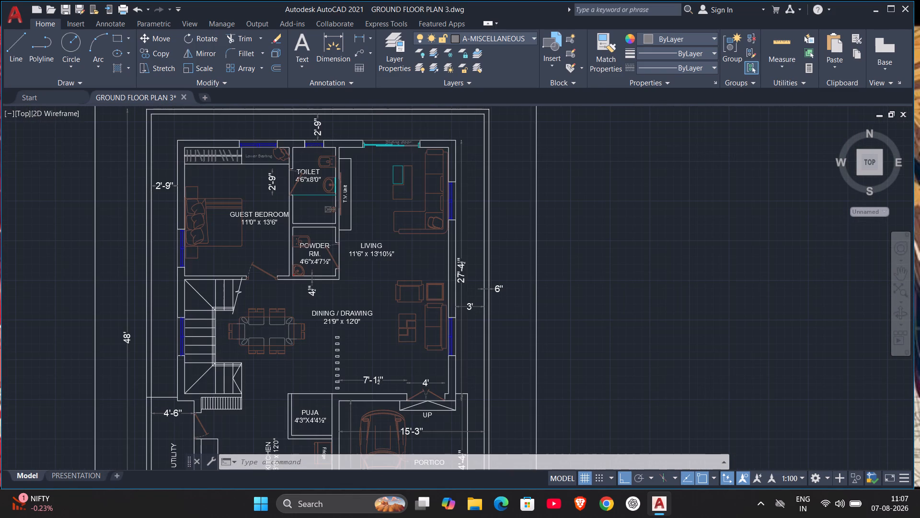
{"action": "scroll", "coordinate": [400, 259], "scroll_direction": "down", "scroll_amount": 1}
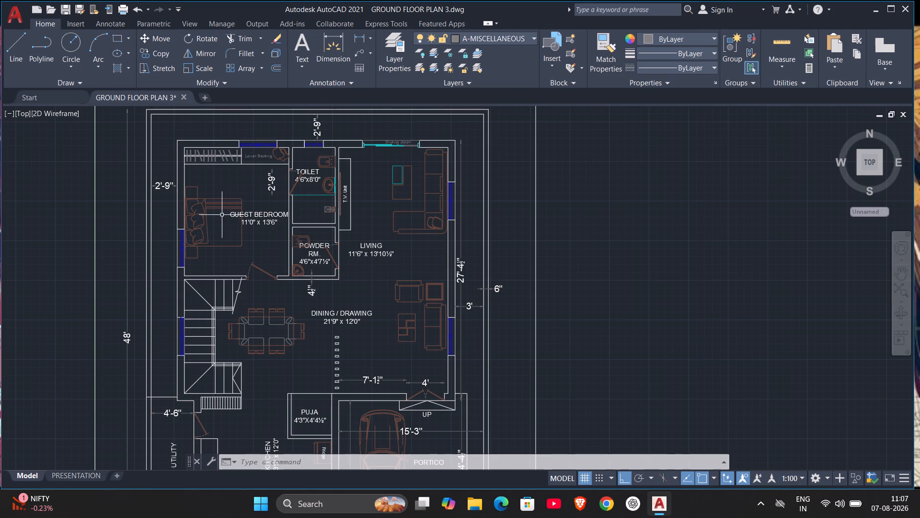
{"action": "scroll", "coordinate": [241, 179], "scroll_direction": "down", "scroll_amount": 2}
{"action": "scroll", "coordinate": [267, 203], "scroll_direction": "up", "scroll_amount": 1}
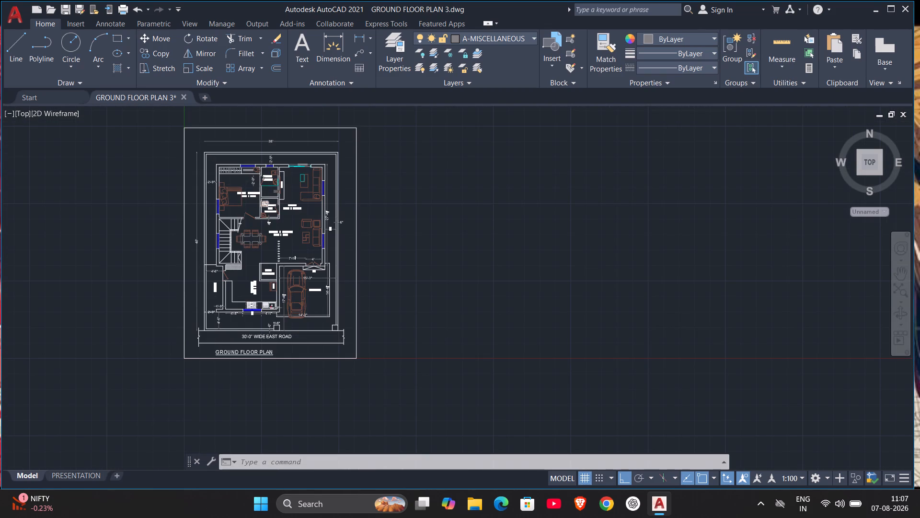
{"action": "middle_click_drag", "start_coordinate": [267, 203], "coordinate": [333, 196]}
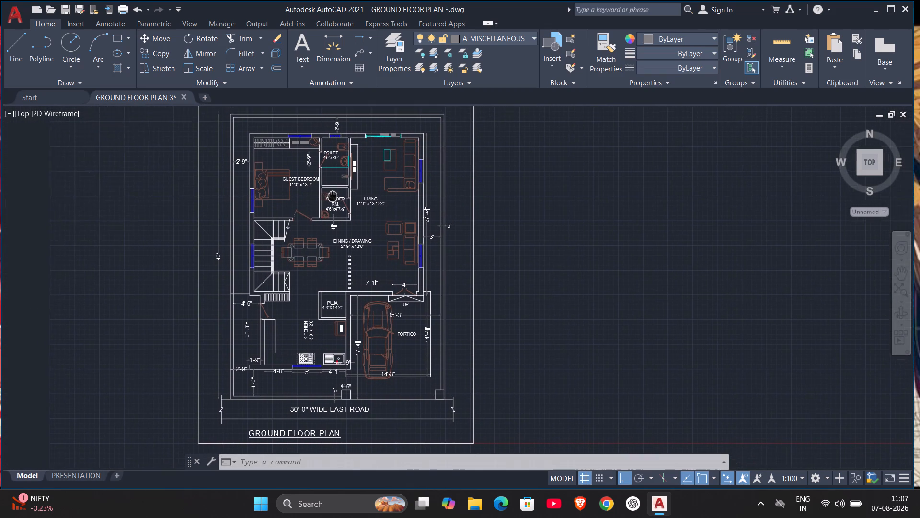
{"action": "middle_click_drag", "start_coordinate": [333, 196], "coordinate": [337, 203]}
{"action": "middle_click", "coordinate": [337, 204]}
{"action": "scroll", "coordinate": [337, 208], "scroll_direction": "down", "scroll_amount": 1}
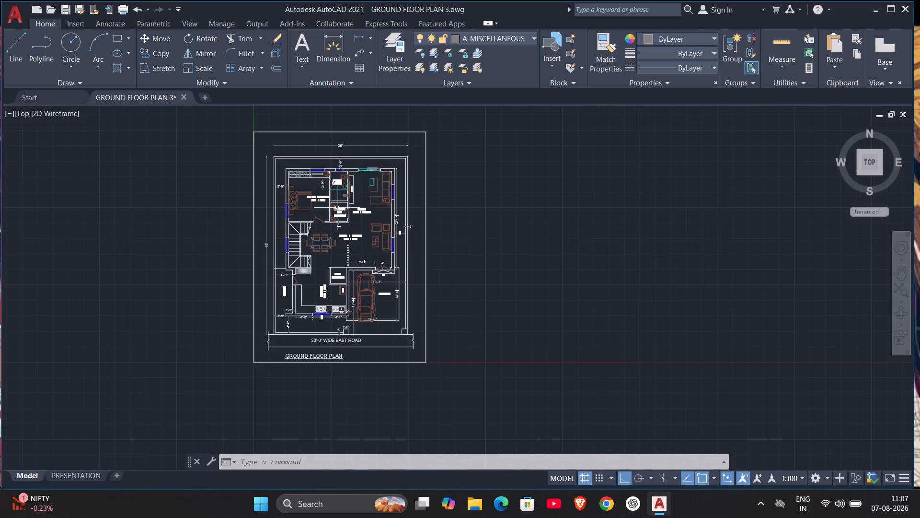
{"action": "scroll", "coordinate": [337, 208], "scroll_direction": "up", "scroll_amount": 1}
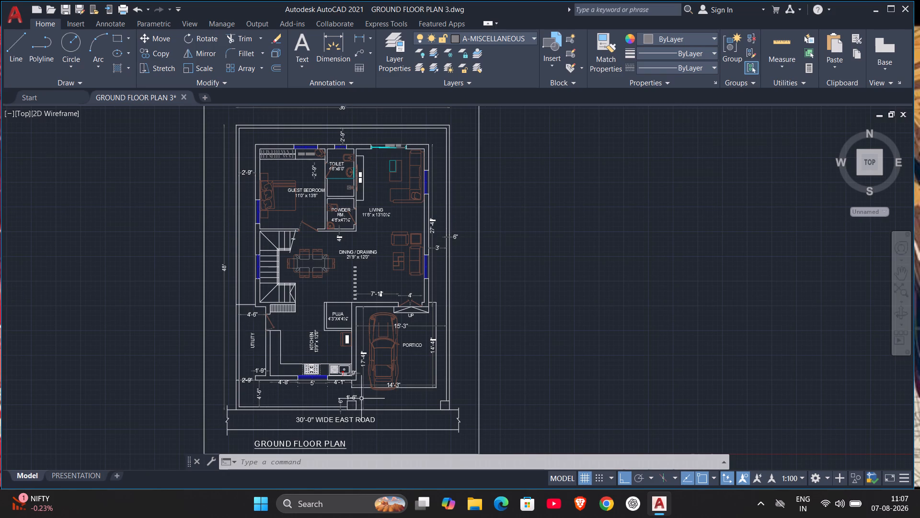
{"action": "middle_click_drag", "start_coordinate": [357, 425], "coordinate": [358, 356]}
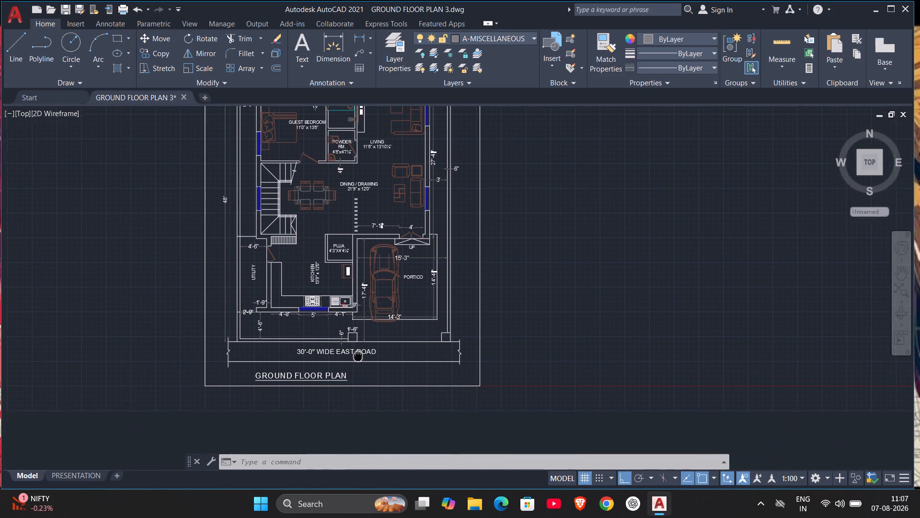
{"action": "middle_click_drag", "start_coordinate": [358, 356], "coordinate": [358, 355]}
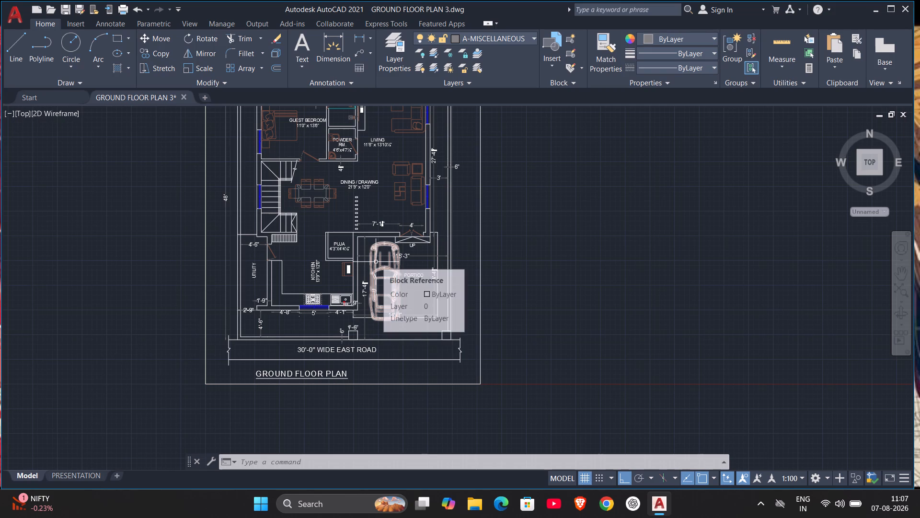
{"action": "middle_click_drag", "start_coordinate": [386, 195], "coordinate": [395, 331]}
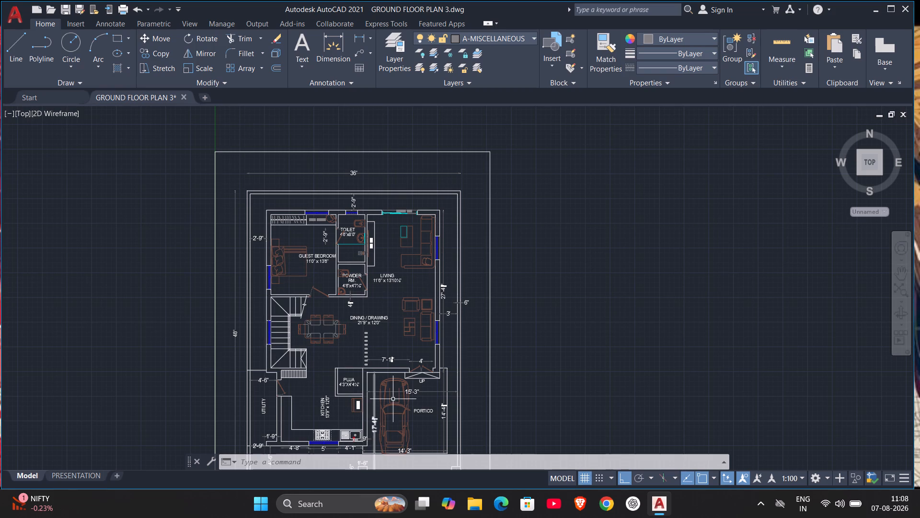
{"action": "scroll", "coordinate": [382, 362], "scroll_direction": "down", "scroll_amount": 1}
{"action": "middle_click_drag", "start_coordinate": [382, 360], "coordinate": [369, 323]}
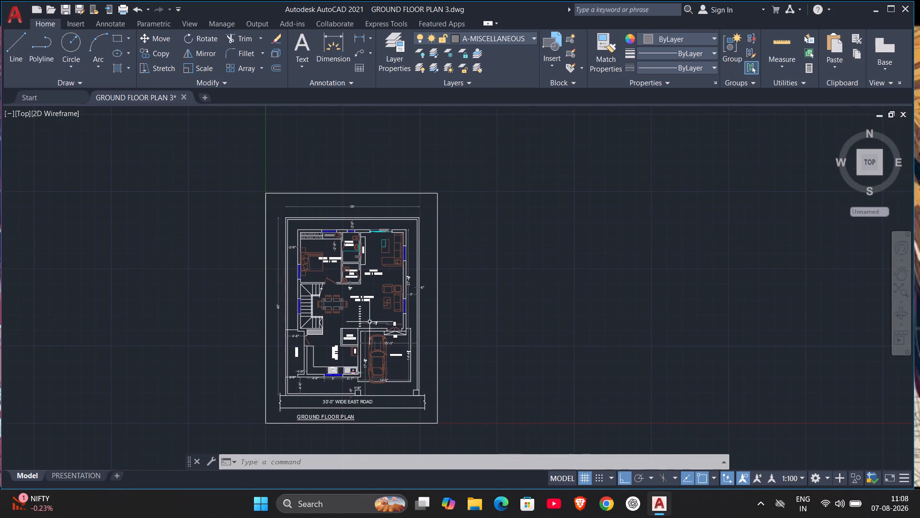
Start a new blank drawing alongside the ground floor plan.
{"action": "left_click", "coordinate": [72, 94]}
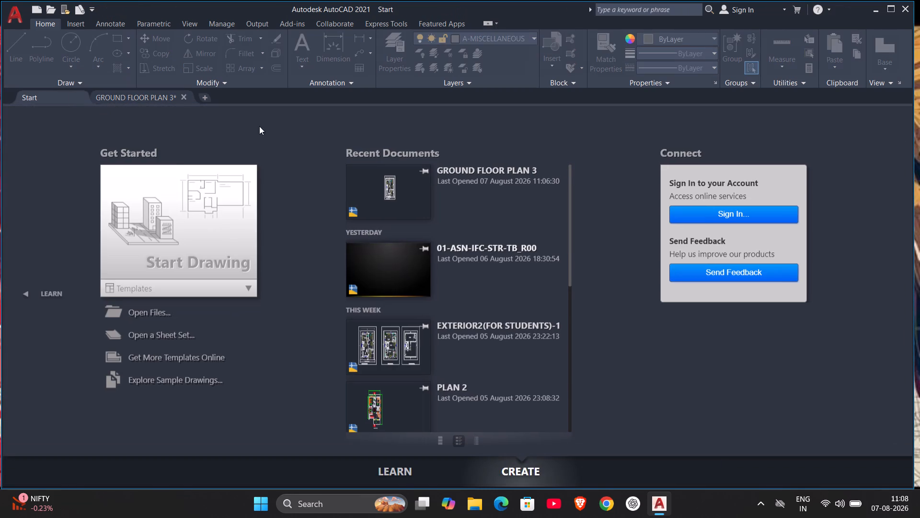
{"action": "left_click", "coordinate": [162, 260]}
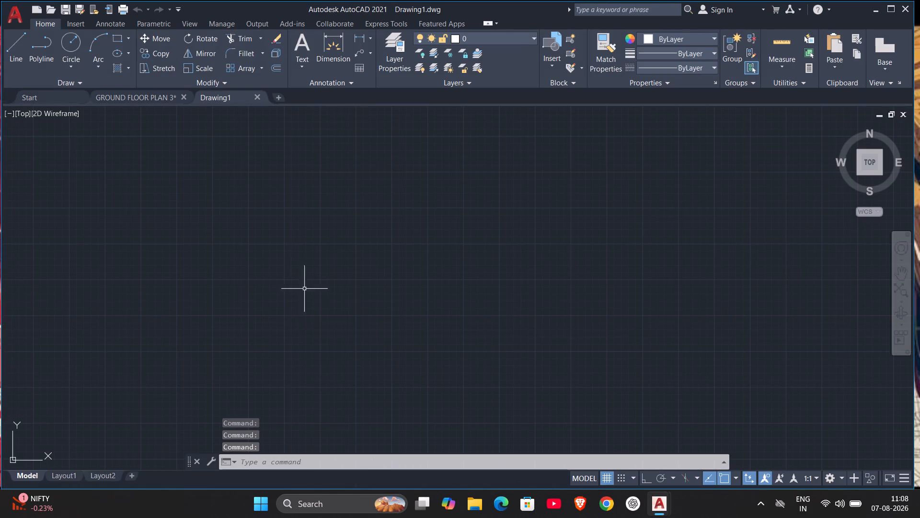
Configure the new drawing's units to decimal length with 0.0 precision and a millimeters insertion scale.
{"action": "type", "text": "UN"}
{"action": "key", "text": "Return"}
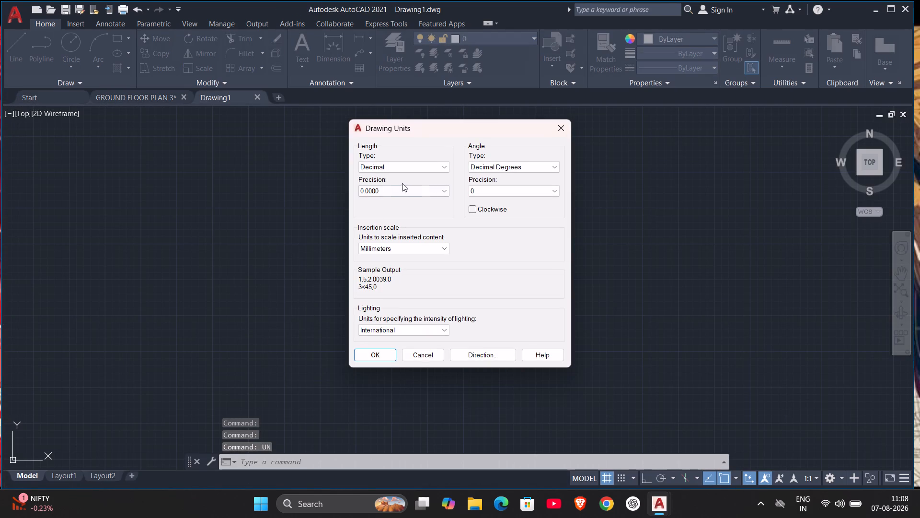
{"action": "left_click", "coordinate": [404, 191]}
{"action": "left_click", "coordinate": [395, 212]}
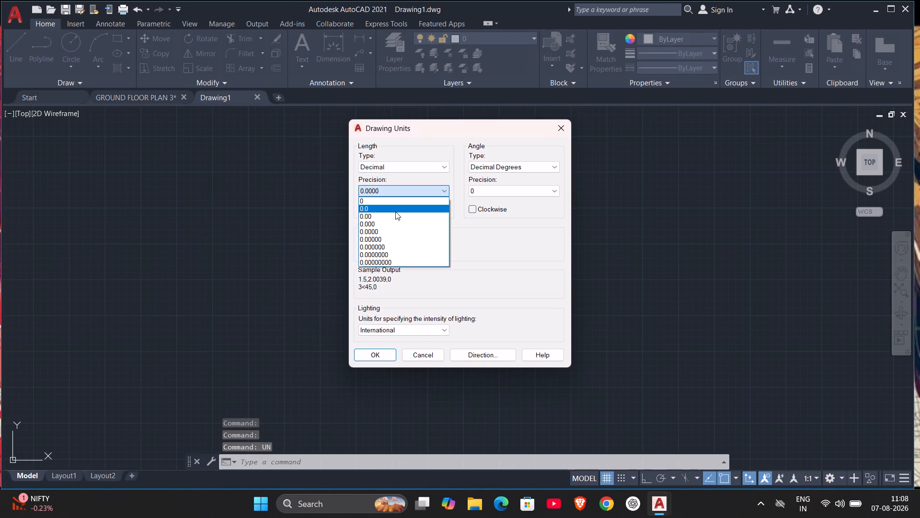
{"action": "left_click", "coordinate": [389, 249]}
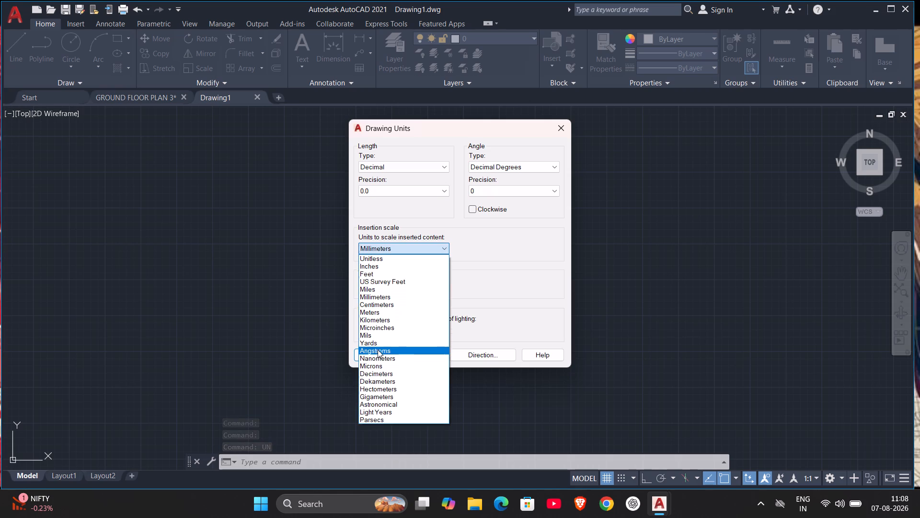
{"action": "left_click", "coordinate": [384, 299]}
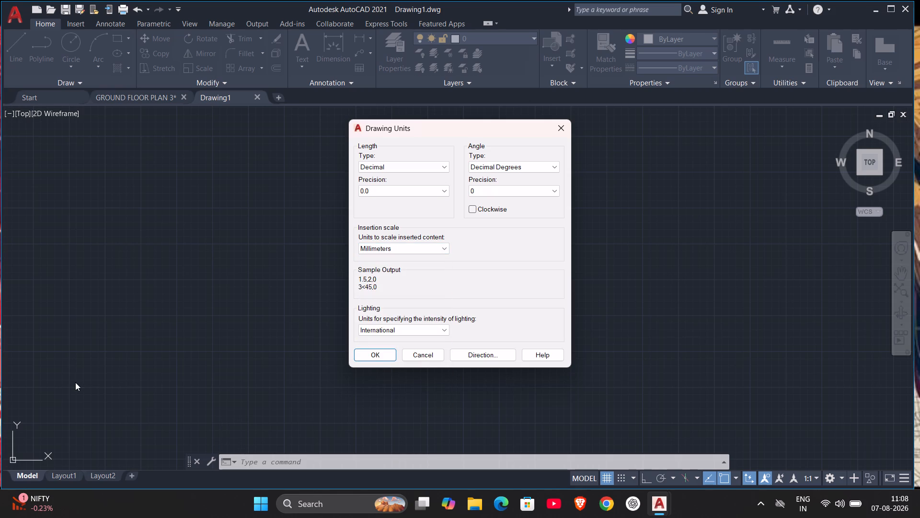
{"action": "left_click", "coordinate": [371, 354]}
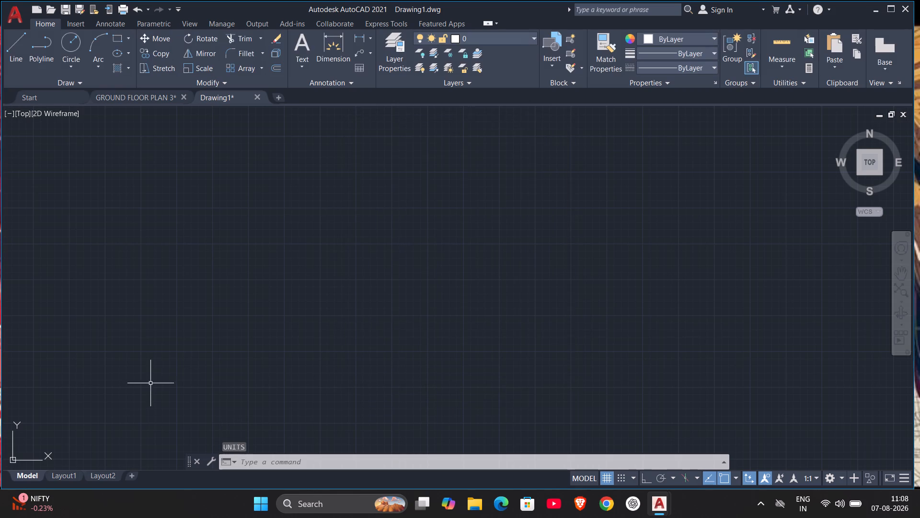
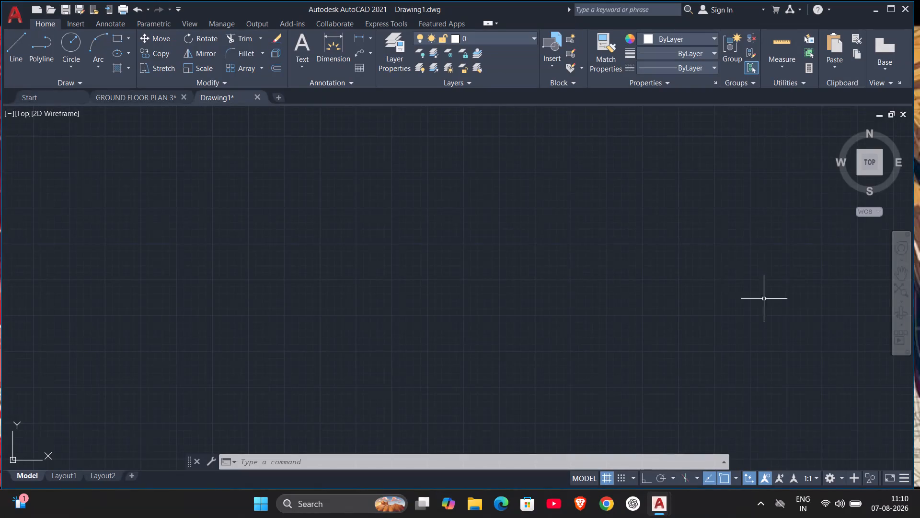
Select Millimeters again as the insertion scale in the new drawing's units settings.
{"action": "type", "text": "UN"}
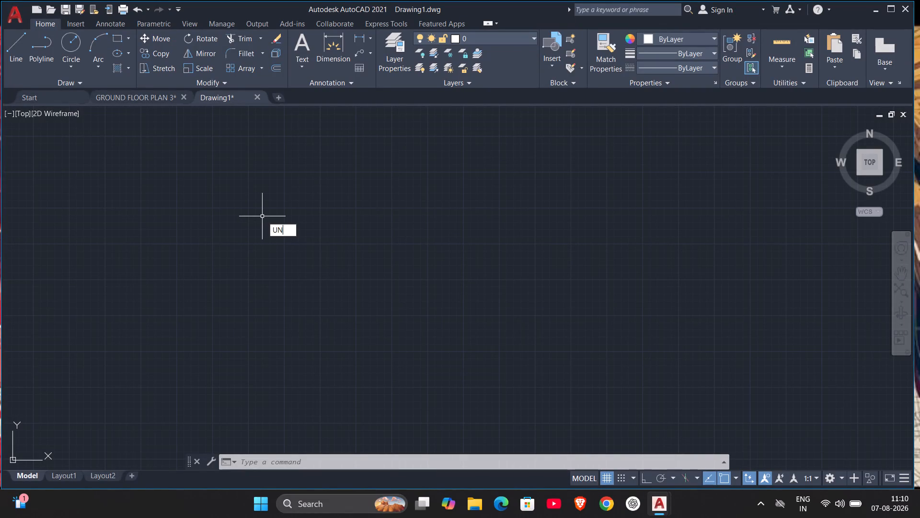
{"action": "key", "text": "Return"}
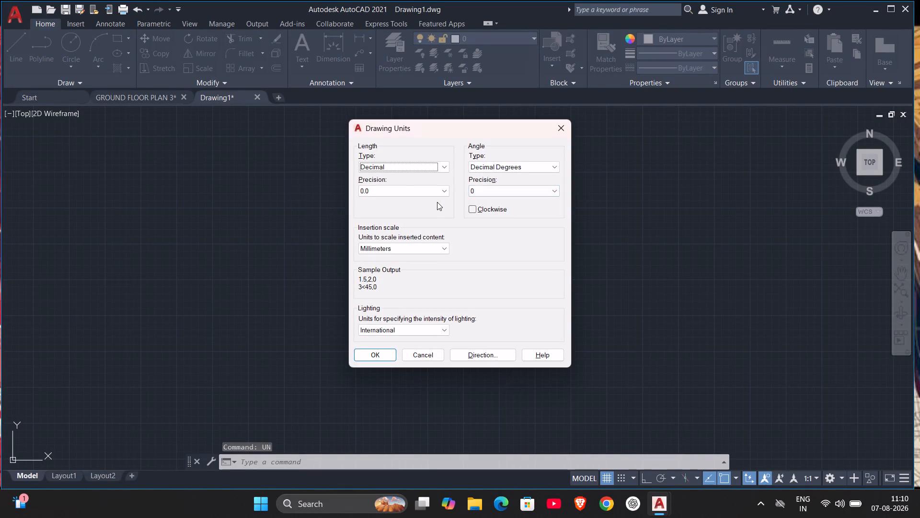
{"action": "left_click", "coordinate": [398, 247]}
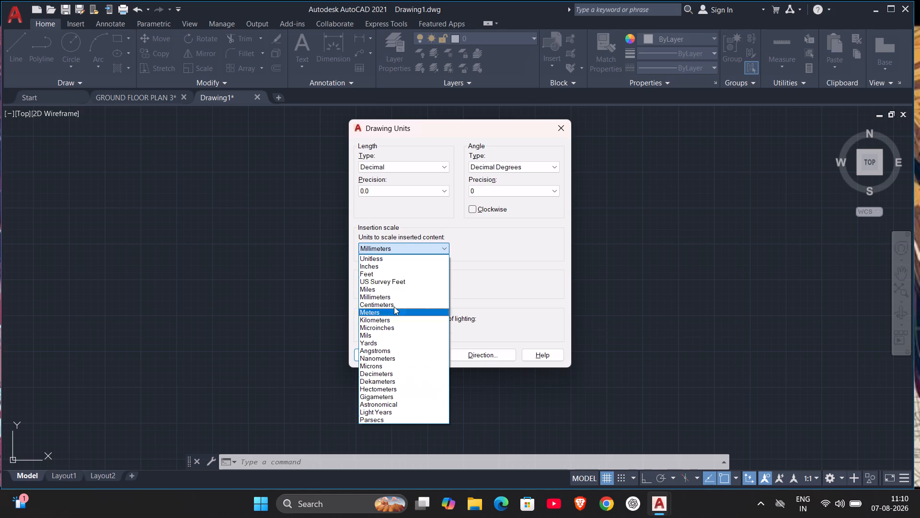
{"action": "left_click", "coordinate": [398, 297]}
{"action": "left_click", "coordinate": [380, 359]}
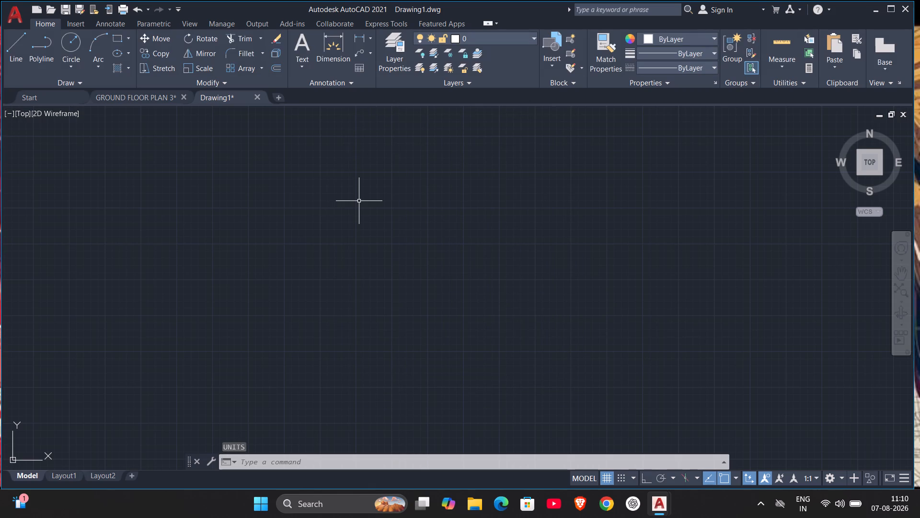
Modify the ISO-25 dimension style, setting the baseline spacing of its dimension lines to 1.
{"action": "key", "text": "d"}
{"action": "key", "text": "Return"}
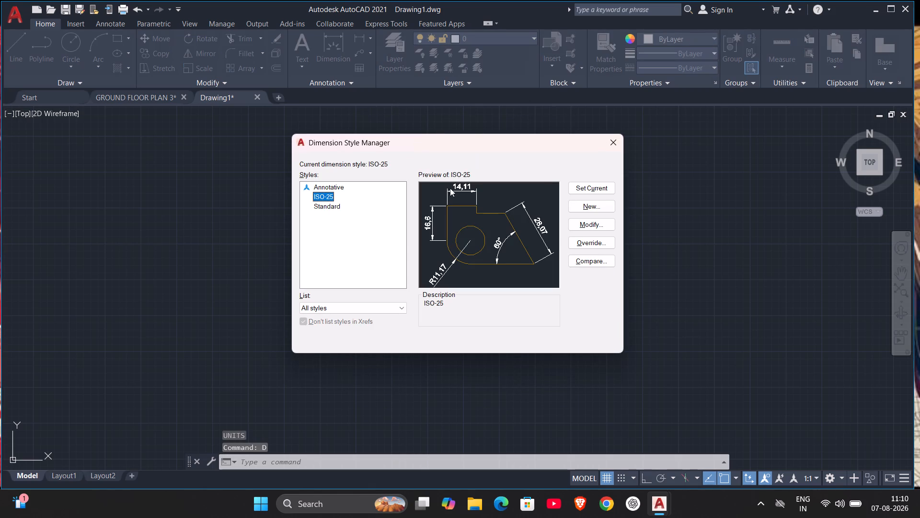
{"action": "left_click", "coordinate": [584, 224]}
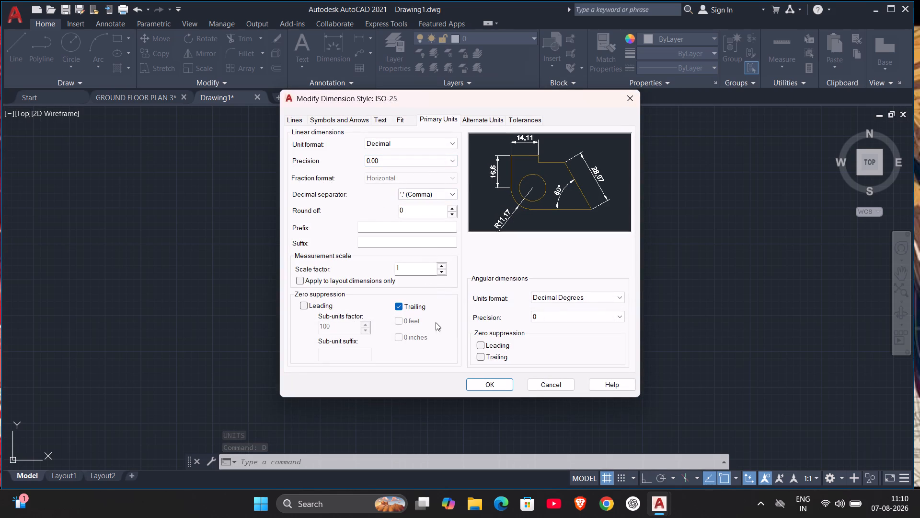
{"action": "left_click", "coordinate": [301, 121]}
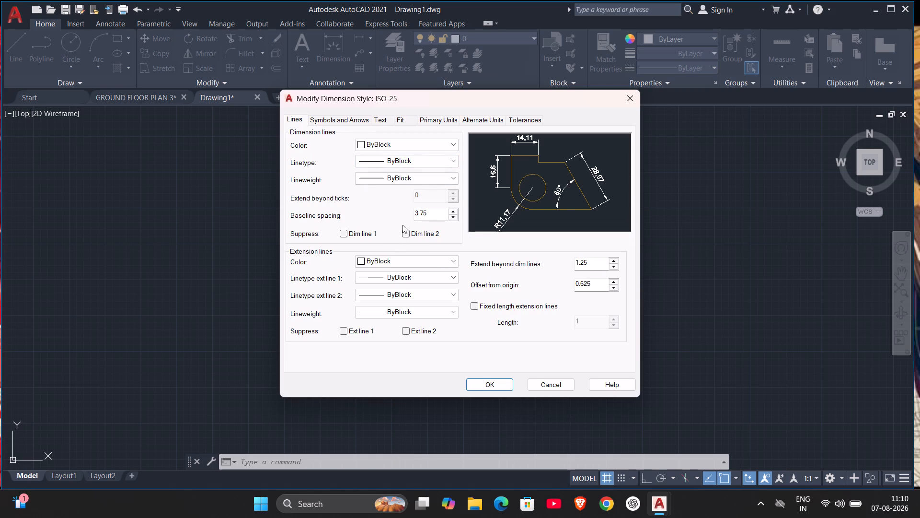
{"action": "left_click", "coordinate": [451, 219]}
{"action": "left_click", "coordinate": [451, 219]}
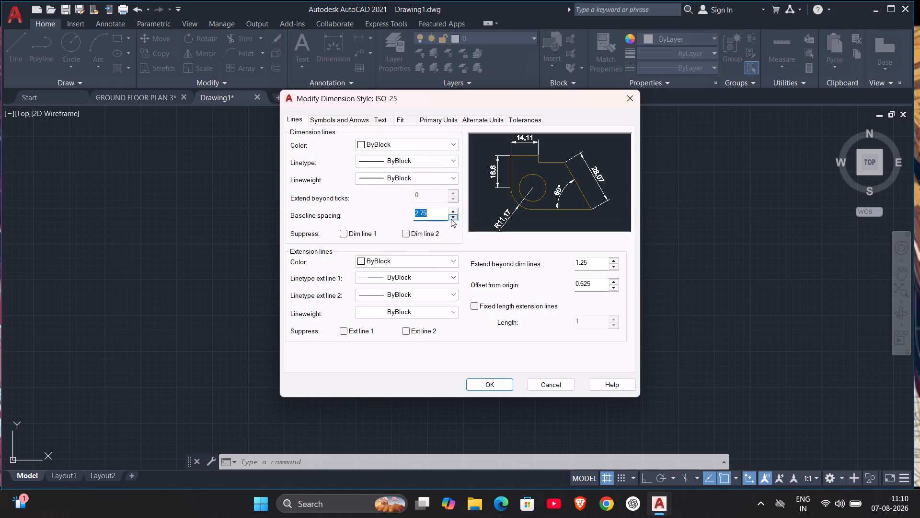
{"action": "left_click", "coordinate": [451, 219]}
{"action": "double_click", "coordinate": [451, 219]}
{"action": "double_click", "coordinate": [451, 219]}
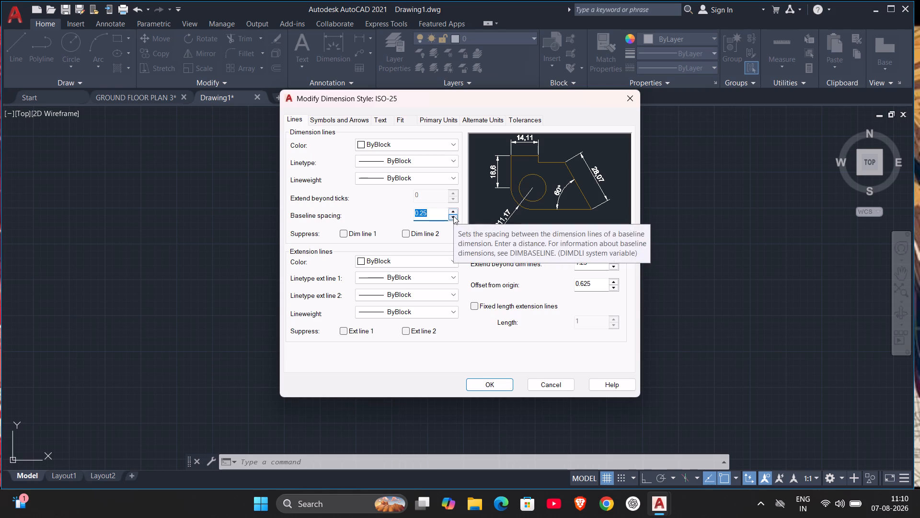
{"action": "left_click", "coordinate": [453, 216]}
{"action": "left_click", "coordinate": [453, 209]}
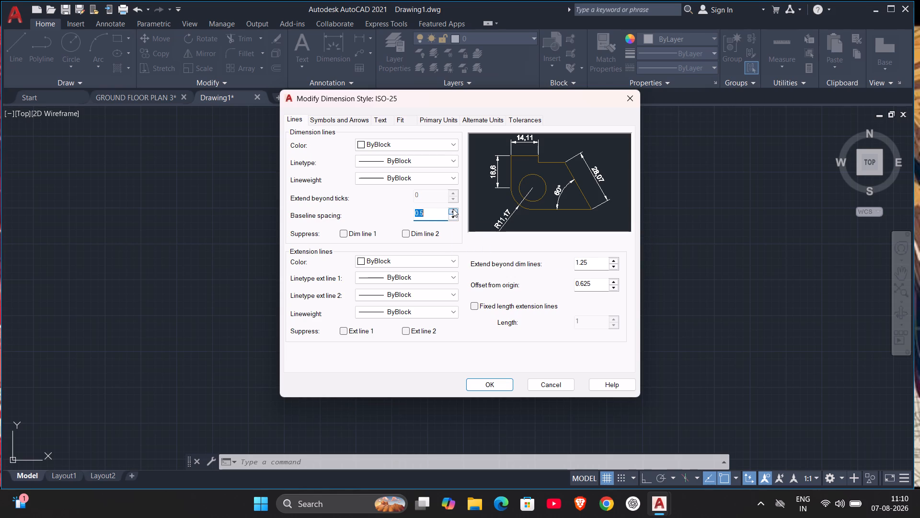
{"action": "left_click", "coordinate": [453, 209]}
{"action": "left_click", "coordinate": [453, 209]}
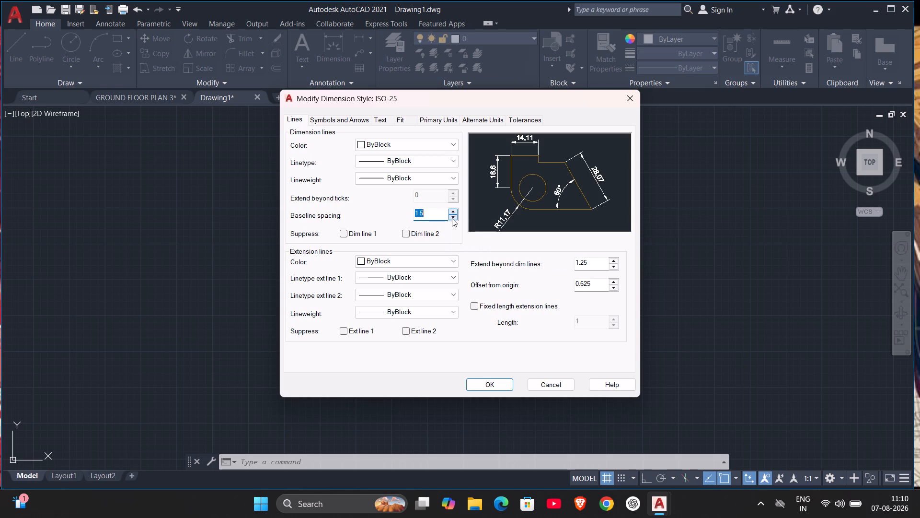
{"action": "left_click", "coordinate": [452, 218]}
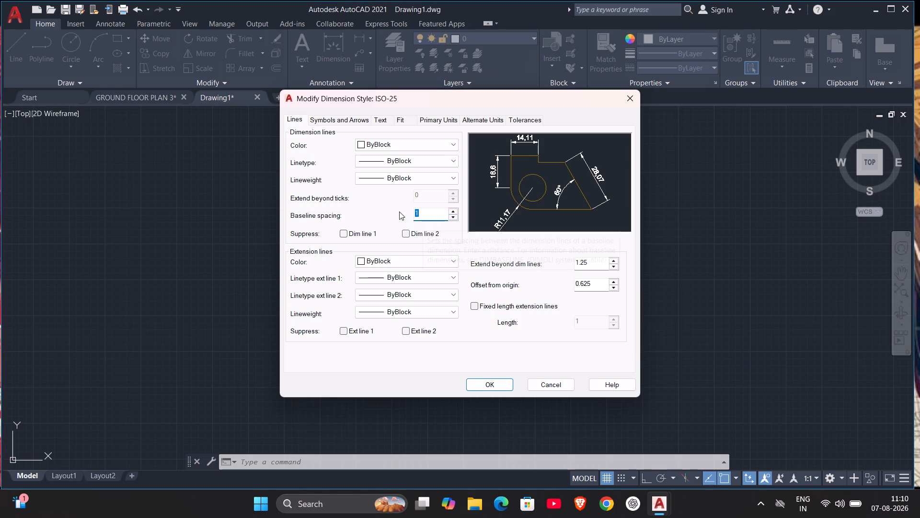
{"action": "left_click", "coordinate": [393, 210]}
Set both the arrow size and the center mark size of the ISO-25 dimension style to 1.
{"action": "left_click", "coordinate": [349, 121]}
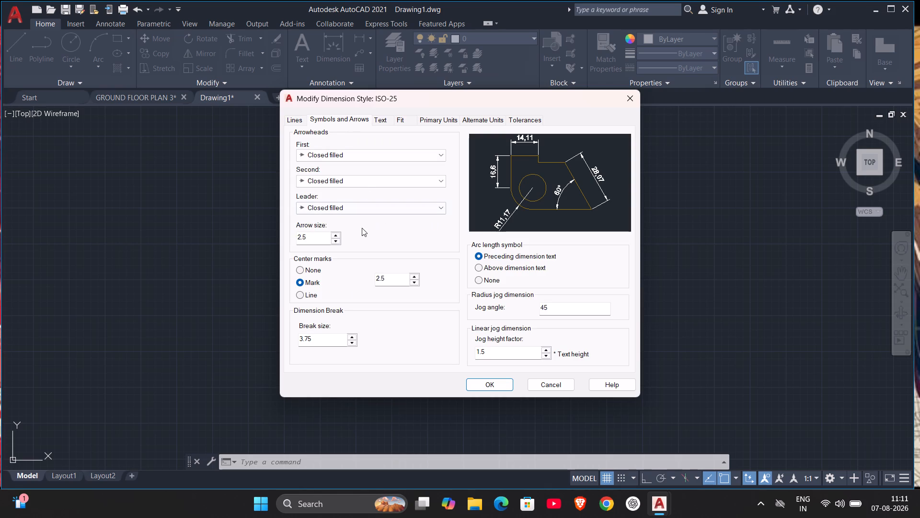
{"action": "left_click", "coordinate": [335, 242]}
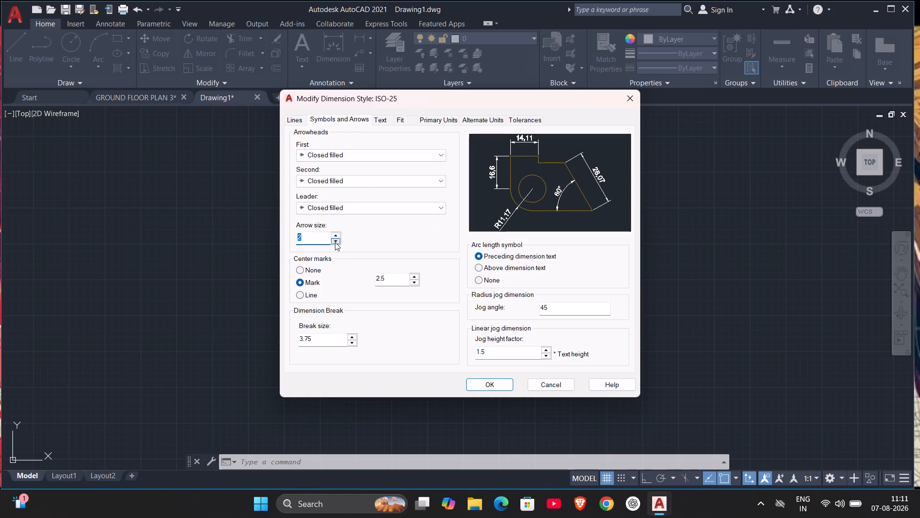
{"action": "left_click", "coordinate": [335, 242]}
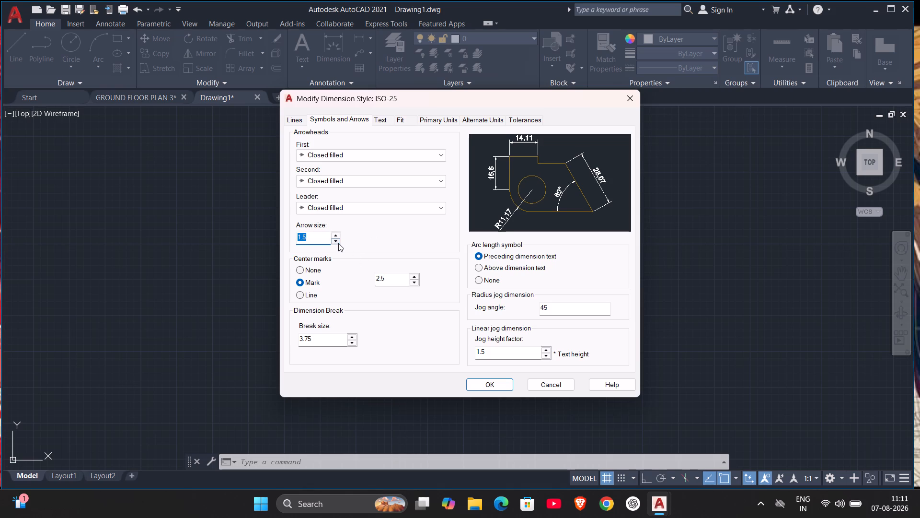
{"action": "left_click", "coordinate": [338, 243]}
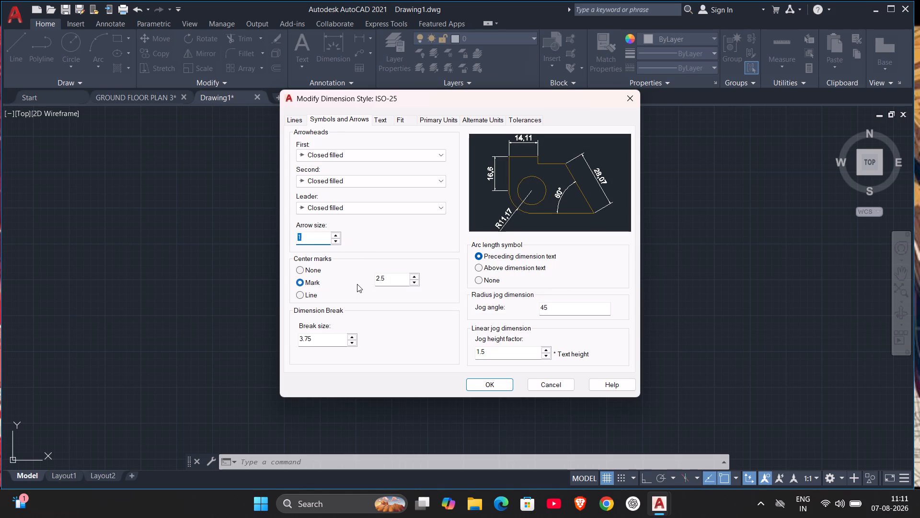
{"action": "left_click", "coordinate": [416, 283]}
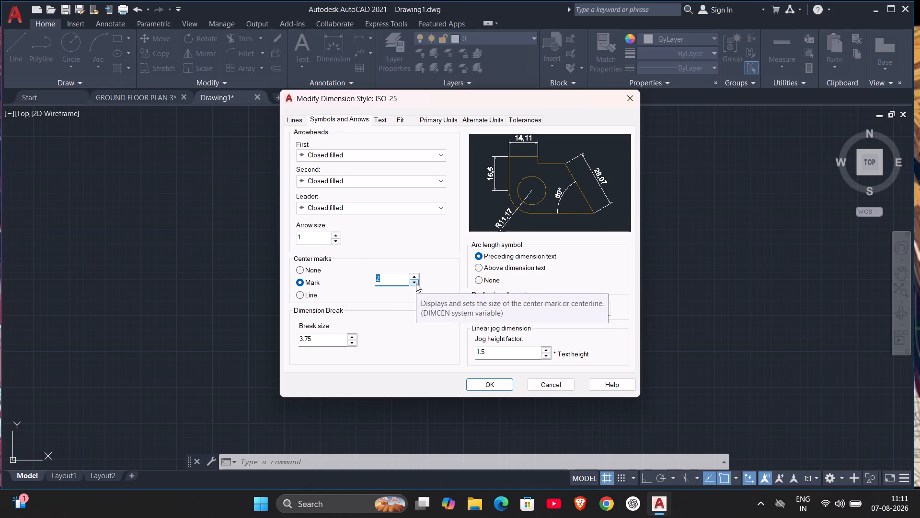
{"action": "left_click", "coordinate": [416, 283]}
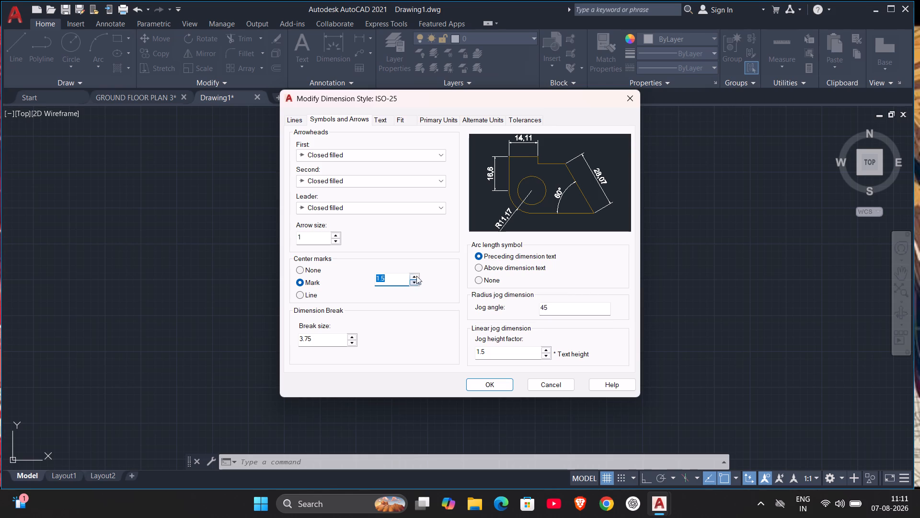
{"action": "left_click", "coordinate": [415, 283]}
Set the dimension break size of the ISO-25 style to 1.25.
{"action": "triple_click", "coordinate": [351, 341]}
{"action": "double_click", "coordinate": [352, 341]}
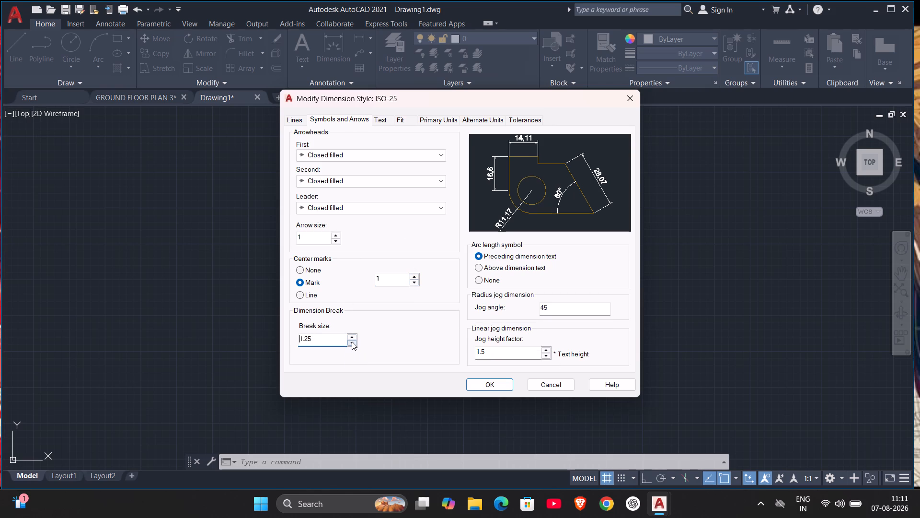
{"action": "double_click", "coordinate": [352, 341]}
{"action": "left_click", "coordinate": [353, 333]}
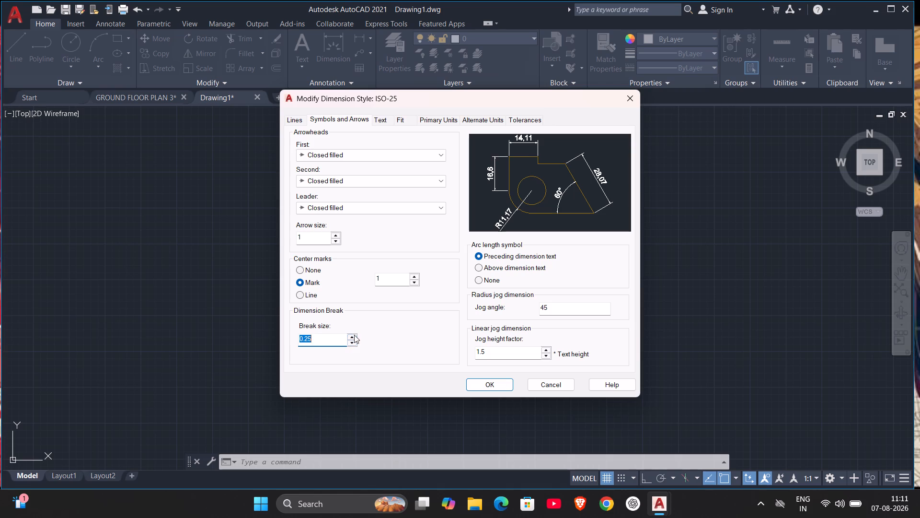
{"action": "double_click", "coordinate": [354, 335]}
{"action": "left_click", "coordinate": [354, 336]}
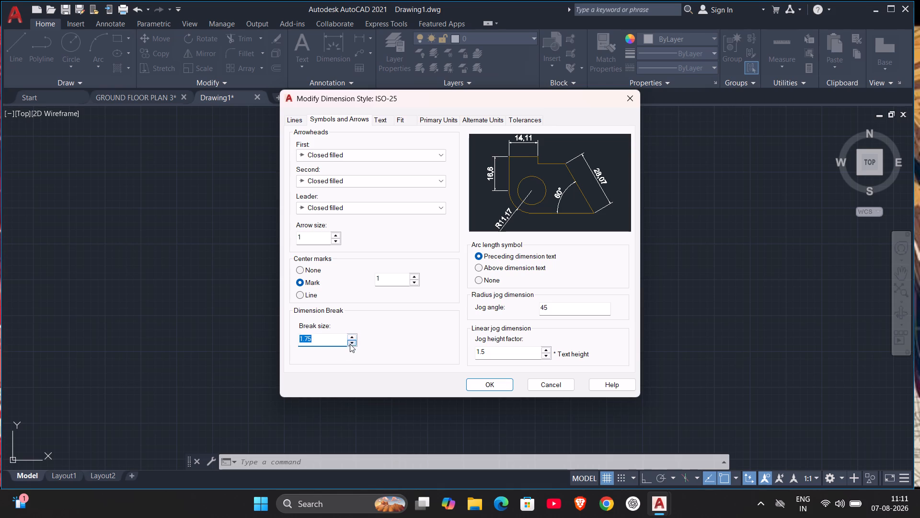
{"action": "left_click", "coordinate": [350, 344]}
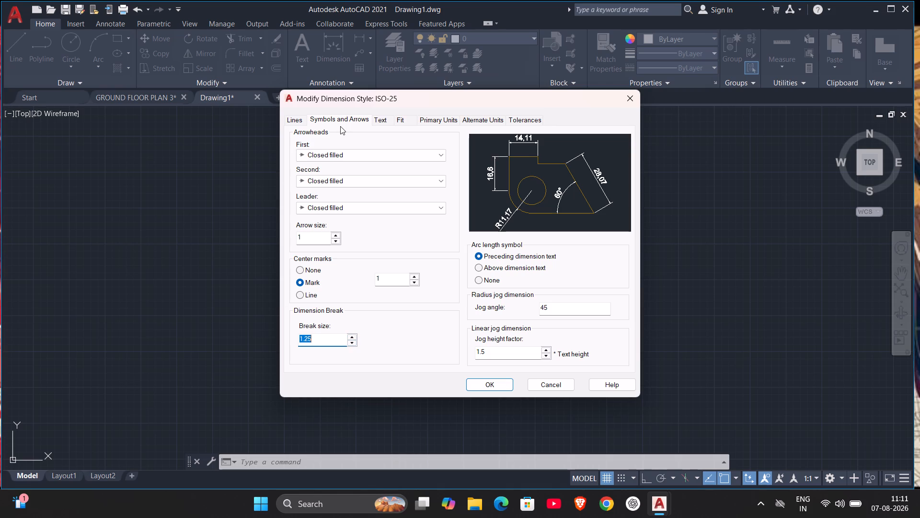
{"action": "left_click", "coordinate": [342, 120]}
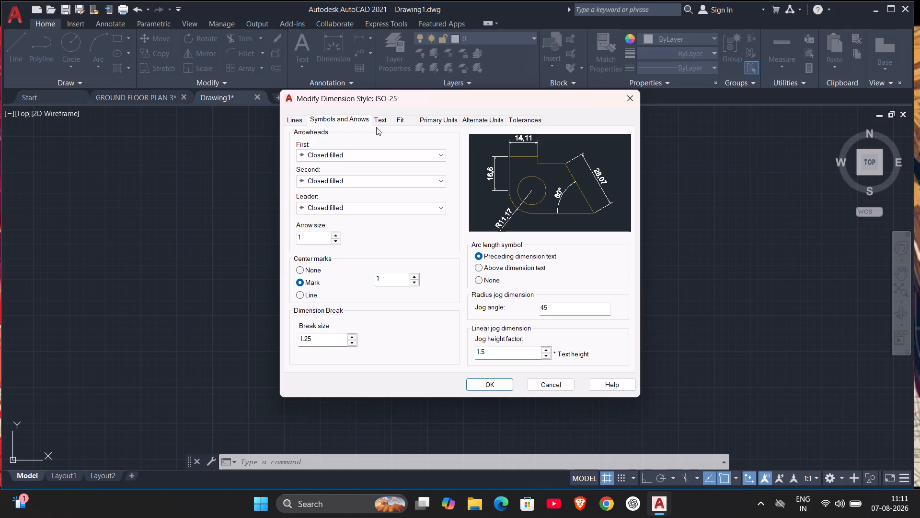
Set the dimension text height of the ISO-25 style to 1.5.
{"action": "left_click", "coordinate": [381, 122]}
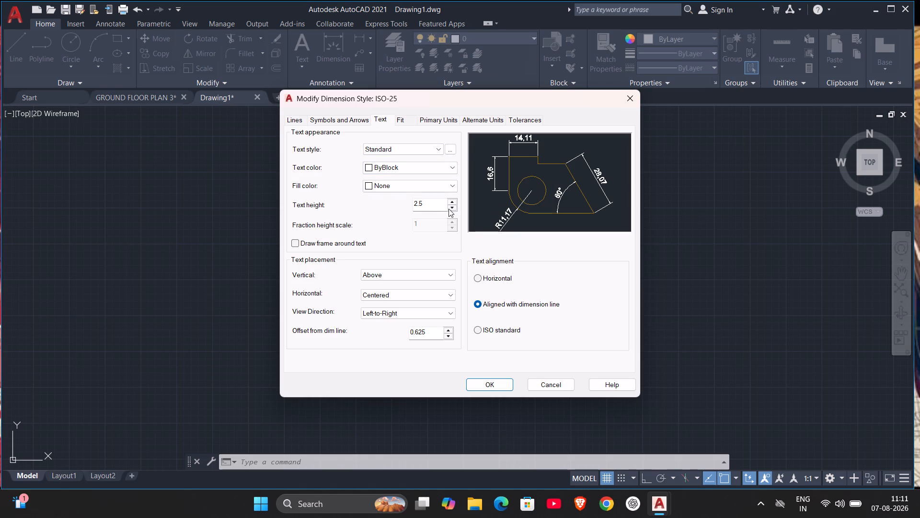
{"action": "left_click", "coordinate": [450, 208]}
{"action": "left_click", "coordinate": [451, 208]}
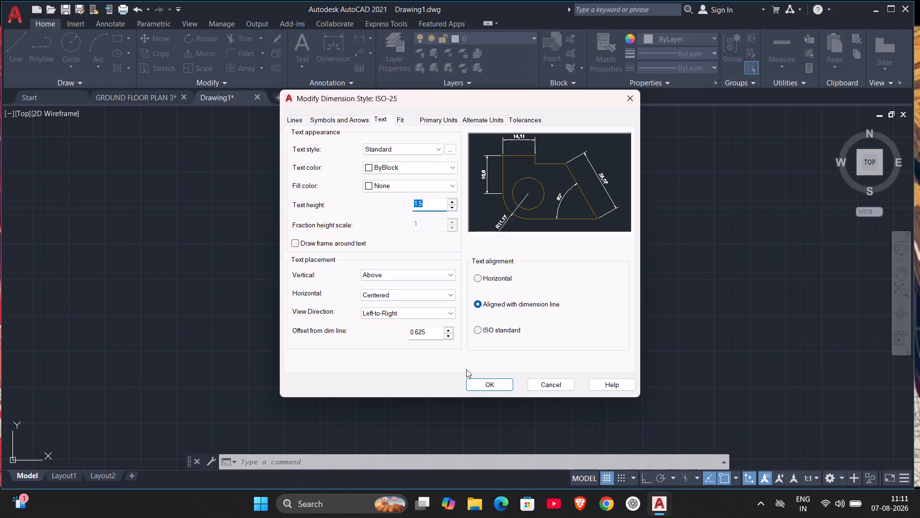
Review the ISO-25 style's fit, primary units, arrowhead and text color options.
{"action": "left_click", "coordinate": [403, 121]}
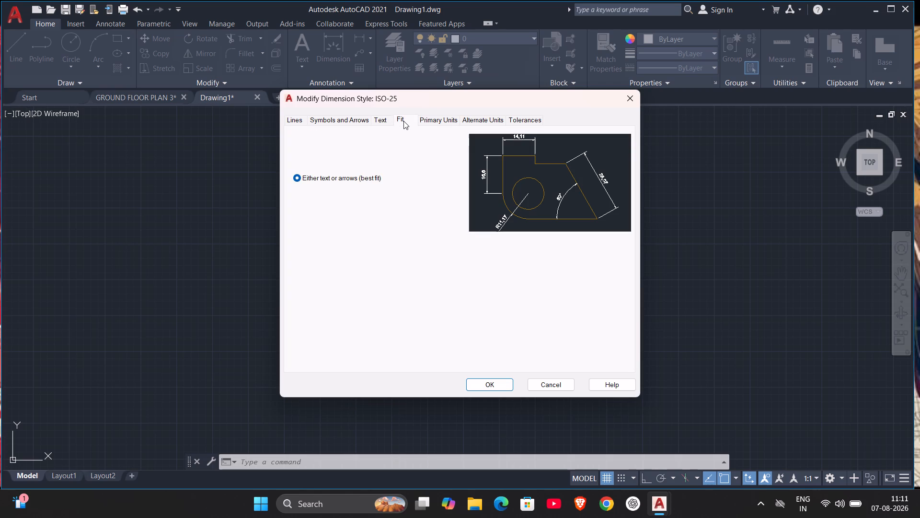
{"action": "left_click", "coordinate": [432, 118]}
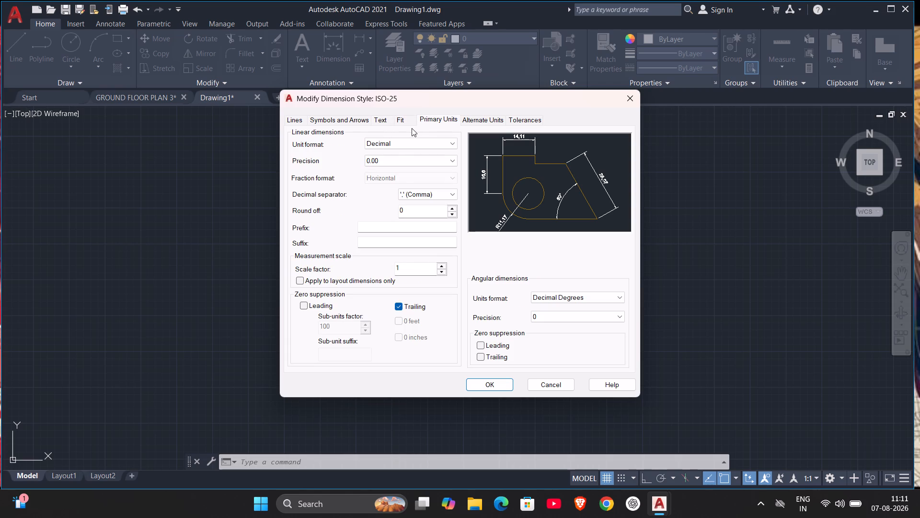
{"action": "left_click", "coordinate": [381, 118]}
{"action": "left_click", "coordinate": [364, 120]}
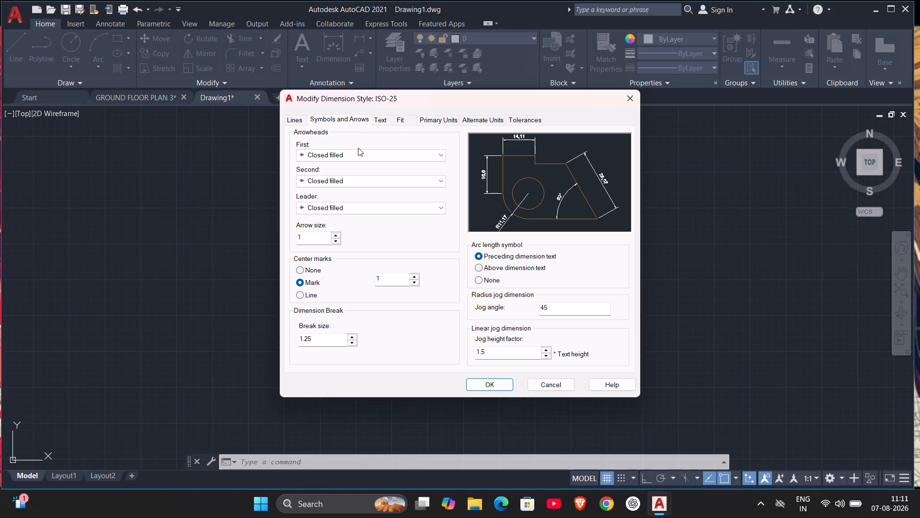
{"action": "left_click", "coordinate": [439, 158]}
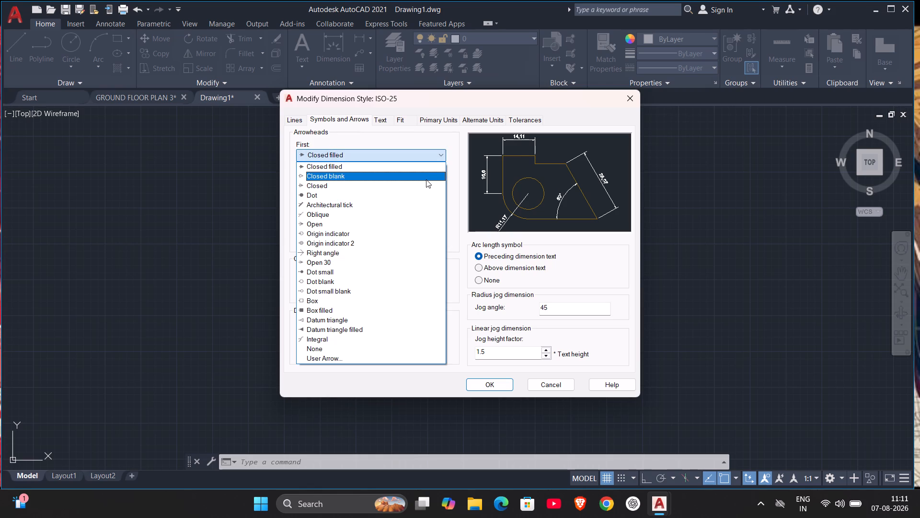
{"action": "left_click", "coordinate": [441, 153]}
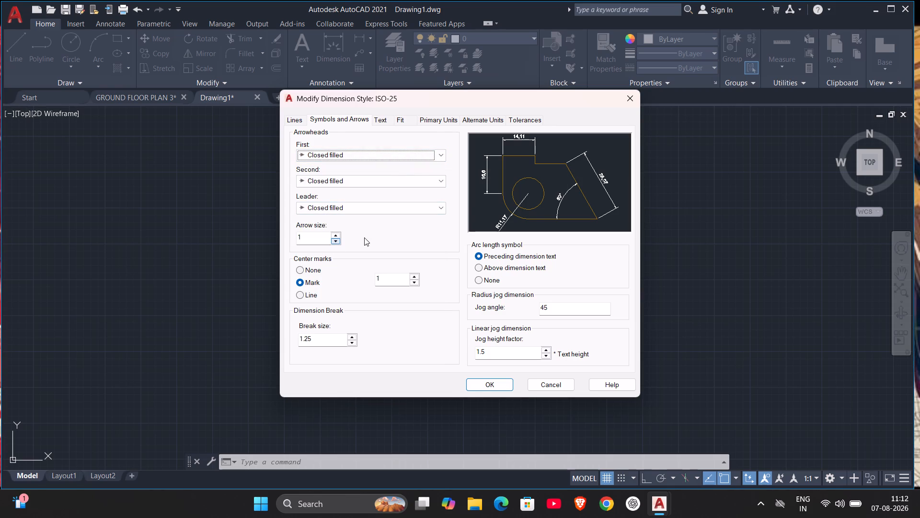
{"action": "left_click", "coordinate": [388, 120]}
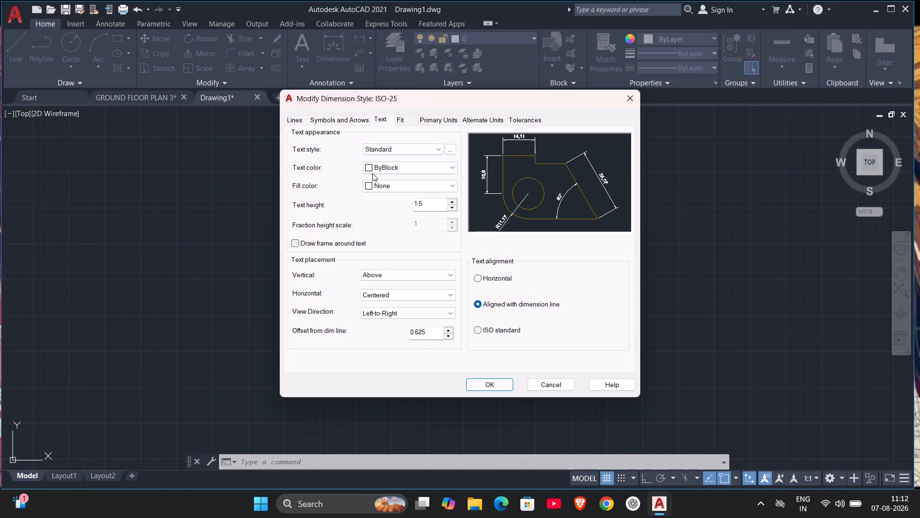
{"action": "left_click", "coordinate": [450, 167]}
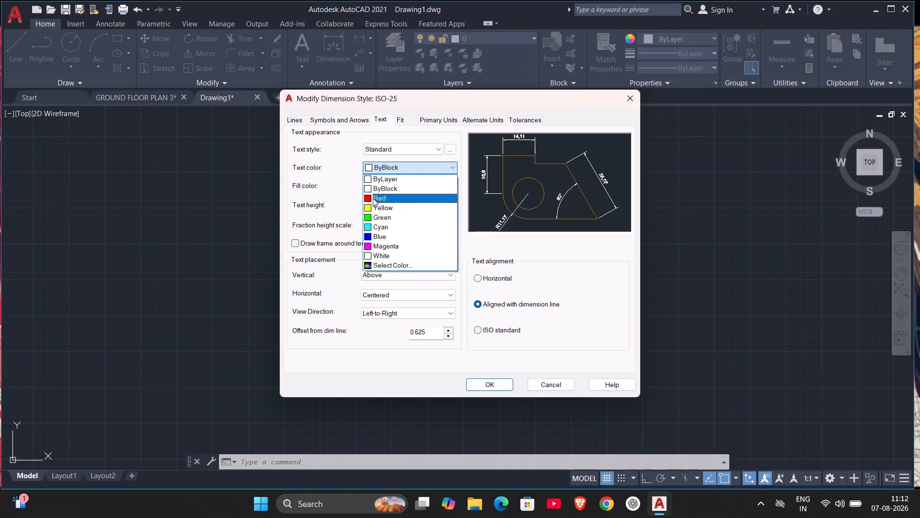
{"action": "left_click", "coordinate": [434, 146]}
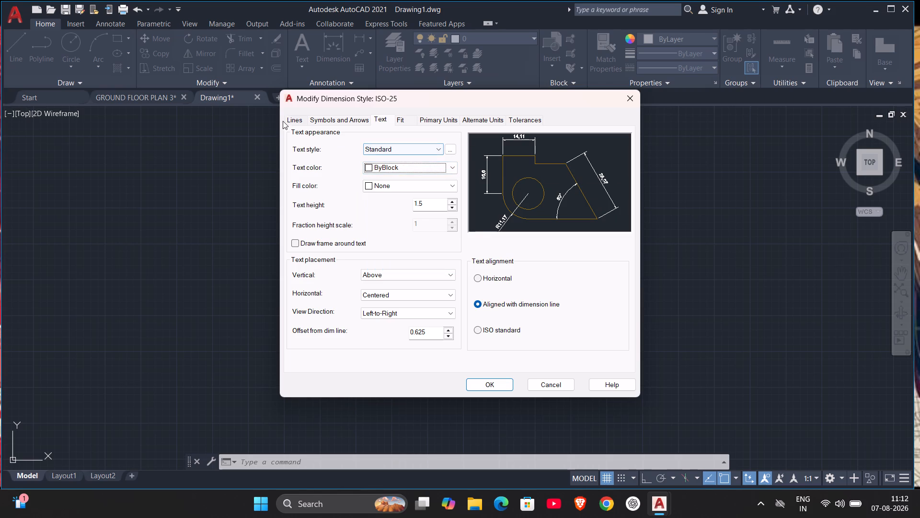
Check the remaining ISO-25 style settings, accept the modifications and set ISO-25 as the current dimension style.
{"action": "left_click", "coordinate": [300, 118]}
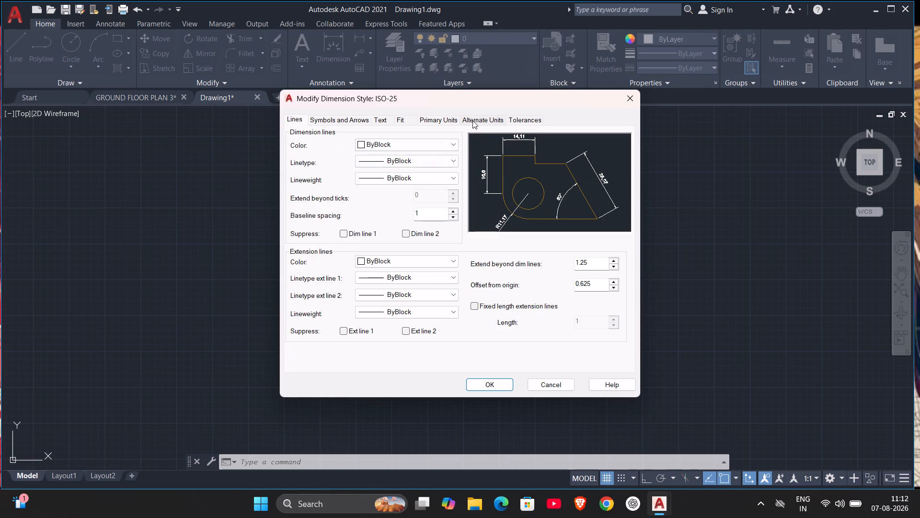
{"action": "left_click", "coordinate": [471, 120]}
{"action": "left_click", "coordinate": [435, 114]}
{"action": "left_click", "coordinate": [431, 118]}
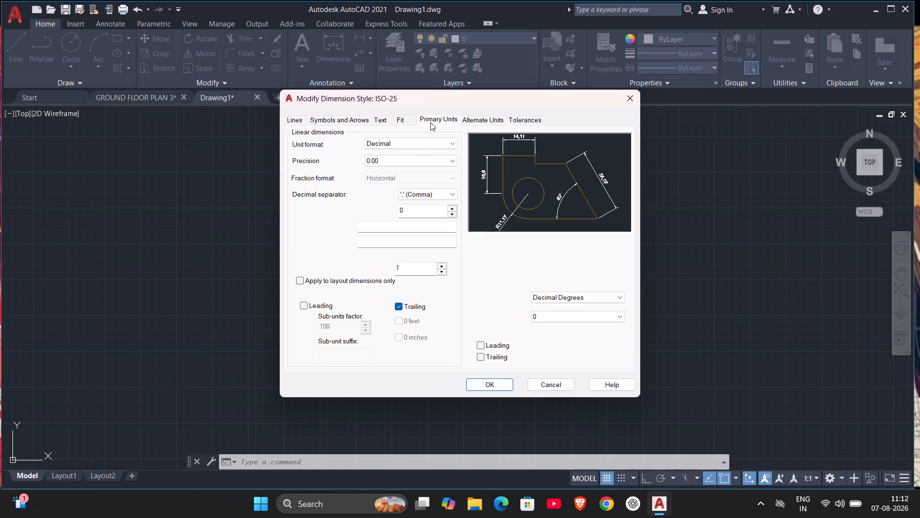
{"action": "left_click", "coordinate": [471, 118]}
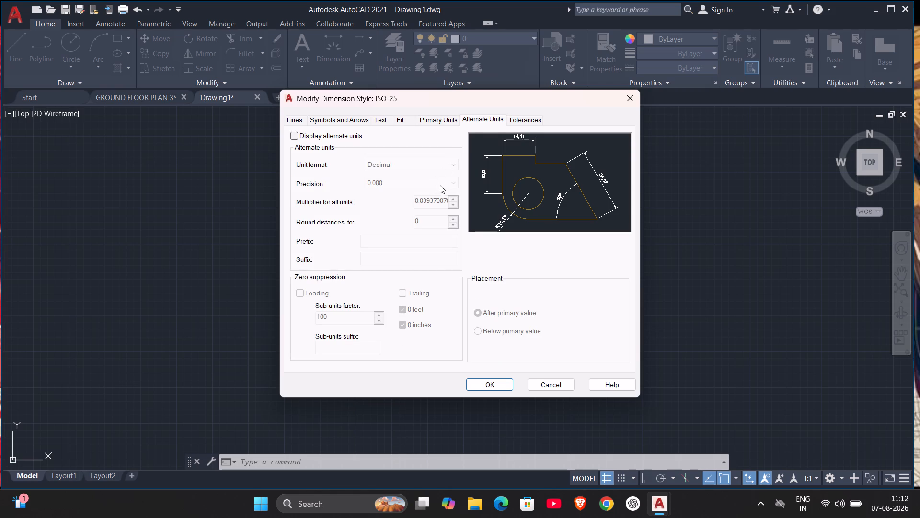
{"action": "left_click", "coordinate": [520, 123]}
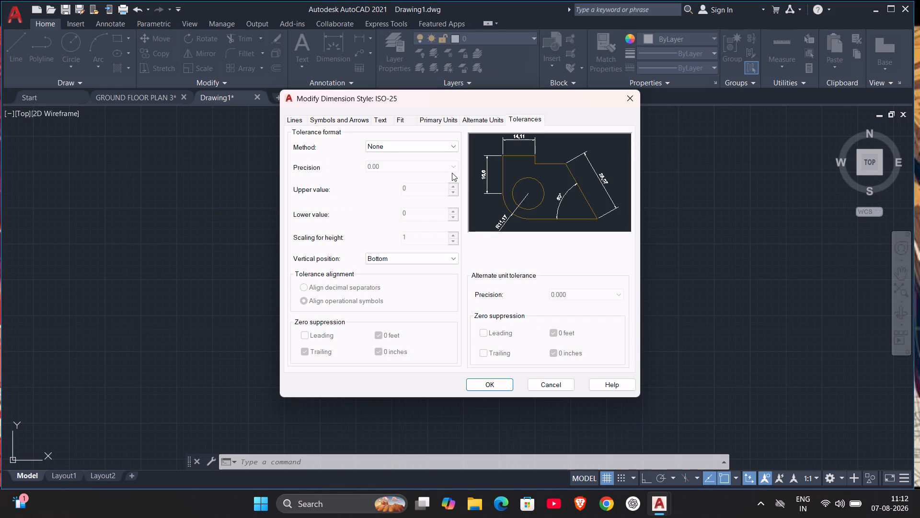
{"action": "left_click", "coordinate": [501, 382]}
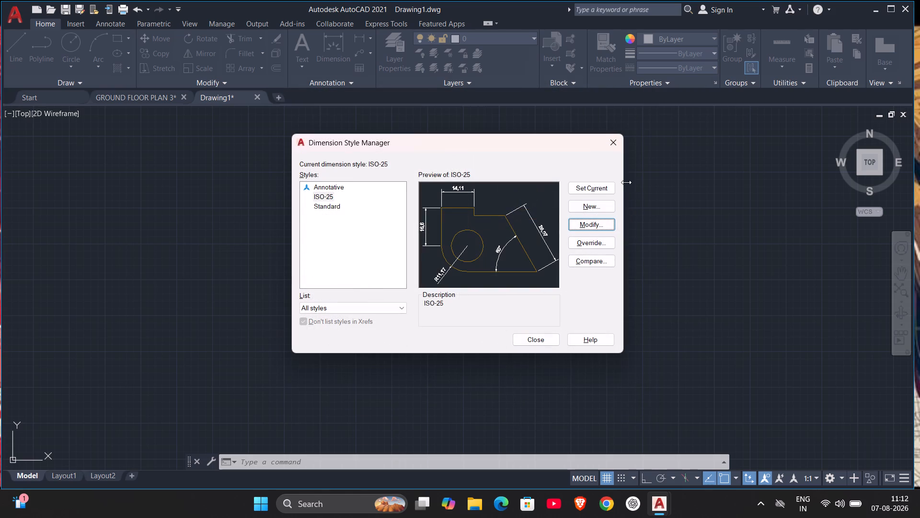
{"action": "left_click", "coordinate": [591, 183]}
{"action": "left_click", "coordinate": [546, 344]}
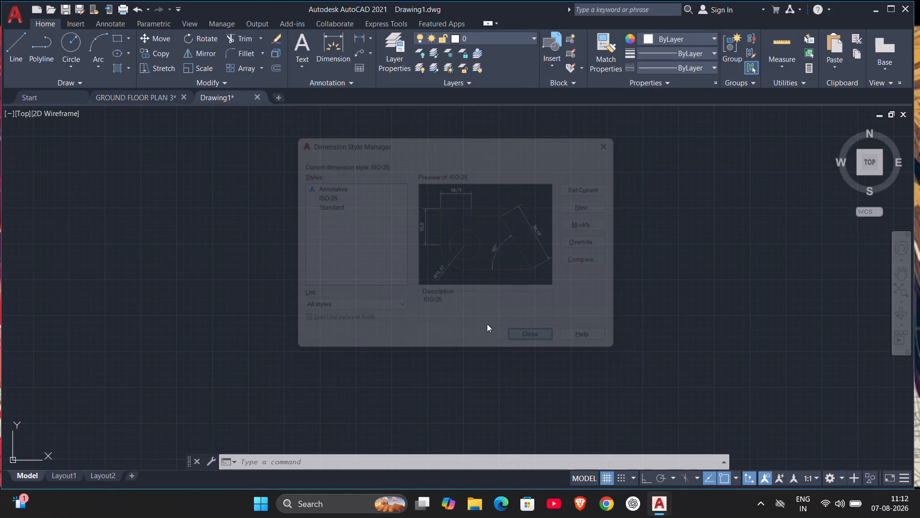
Draw the outline's top side as a 3600 mm line and continue downward from its right end with a 3400 mm line.
{"action": "key", "text": "l"}
{"action": "key", "text": "Return"}
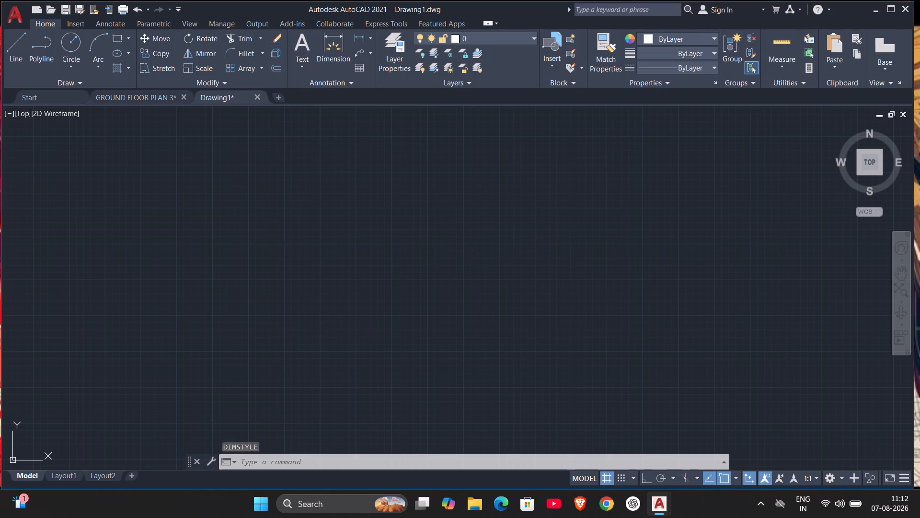
{"action": "left_click", "coordinate": [272, 240]}
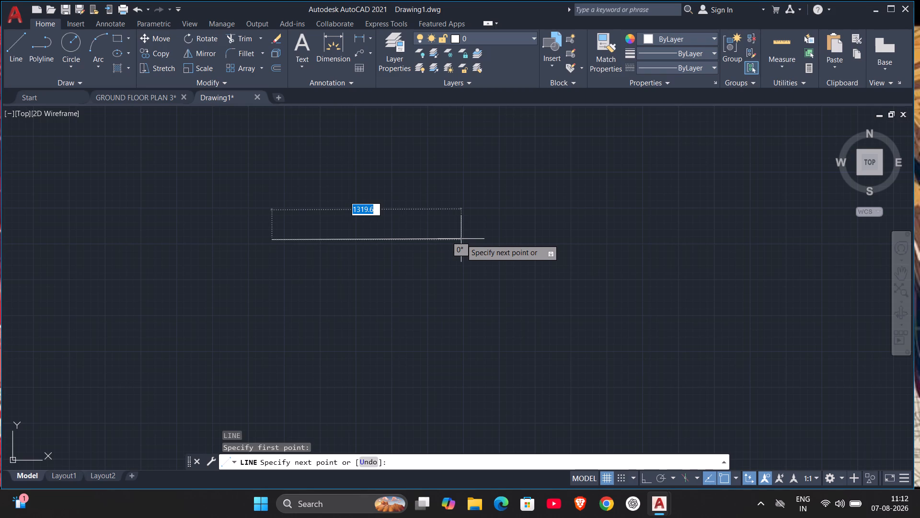
{"action": "type", "text": "36"}
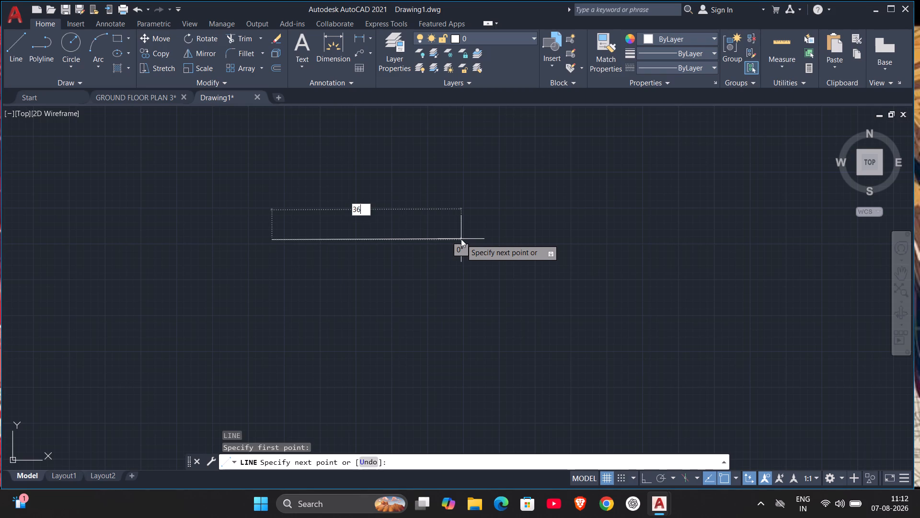
{"action": "type", "text": "00"}
{"action": "key", "text": "Return"}
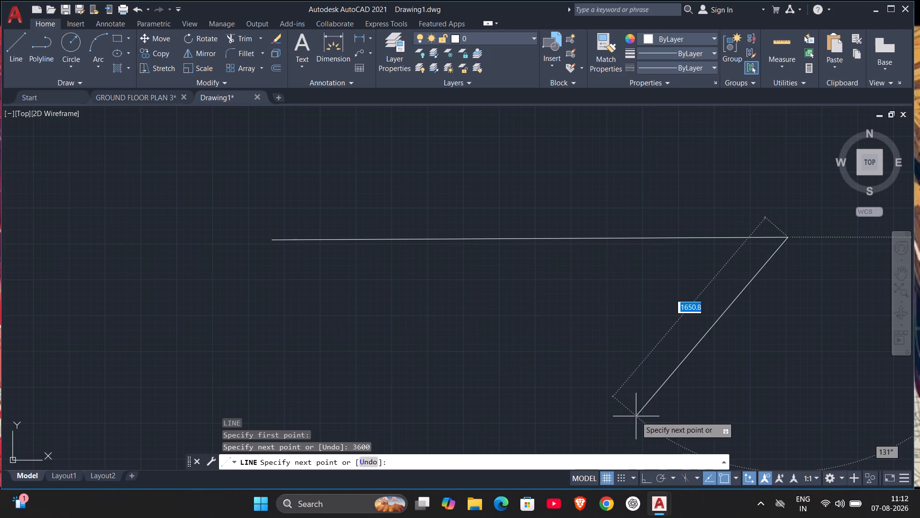
{"action": "scroll", "coordinate": [791, 395], "scroll_direction": "down", "scroll_amount": 6}
{"action": "middle_click_drag", "start_coordinate": [792, 396], "coordinate": [702, 263]}
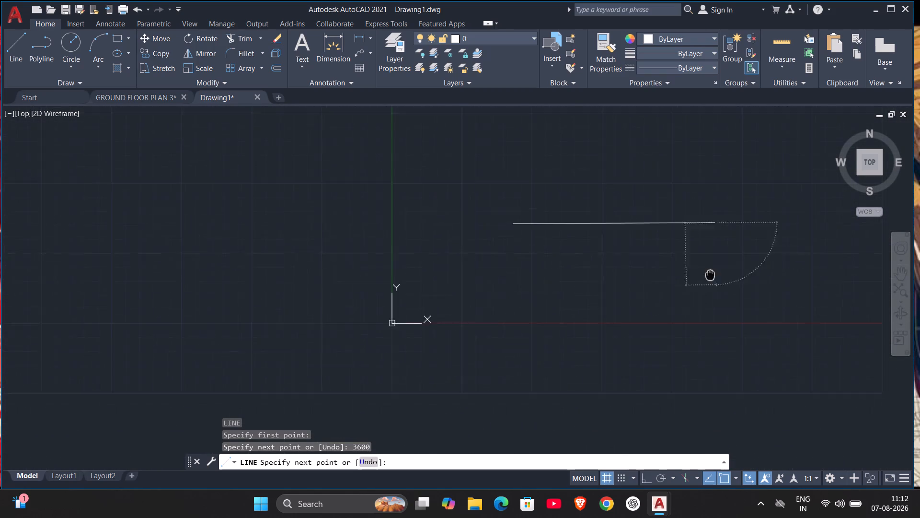
{"action": "middle_click_drag", "start_coordinate": [702, 263], "coordinate": [659, 199]}
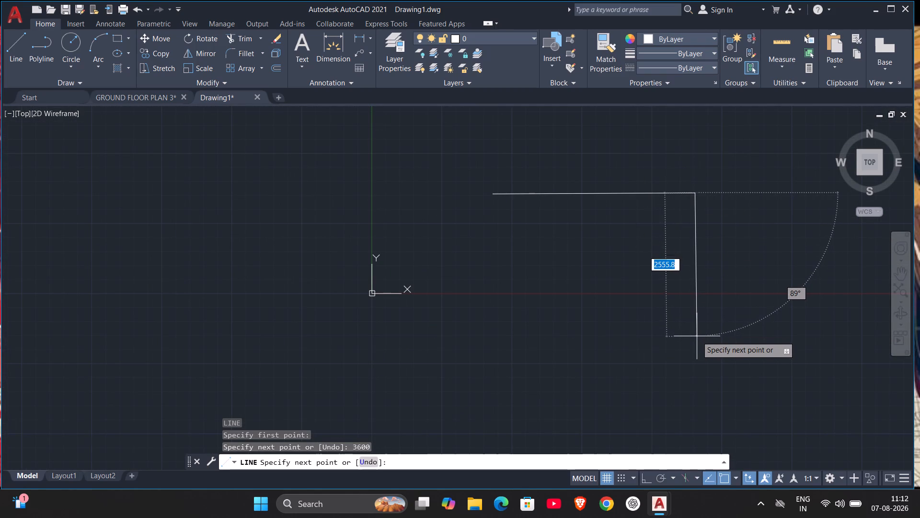
{"action": "type", "text": "3400"}
{"action": "key", "text": "Return"}
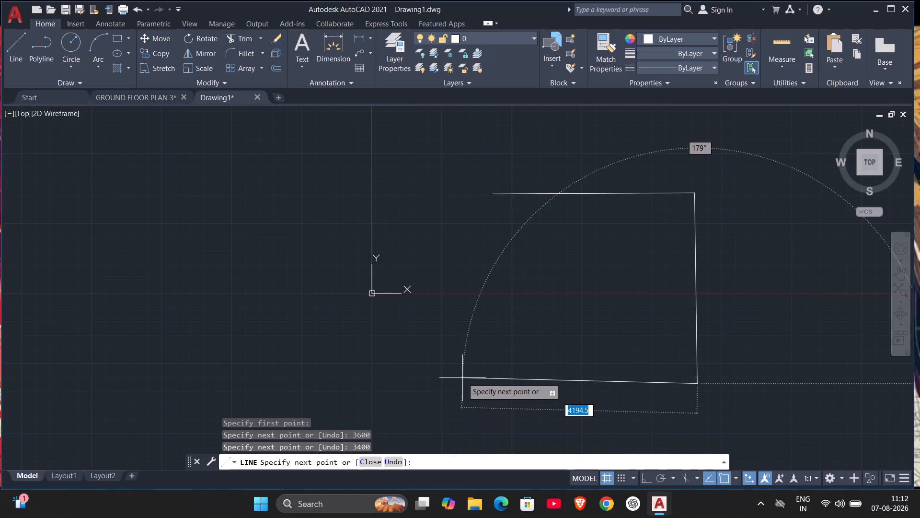
Turn on Ortho, draw the 3600 mm bottom side toward the left and close the four-sided outline.
{"action": "left_click", "coordinate": [646, 476]}
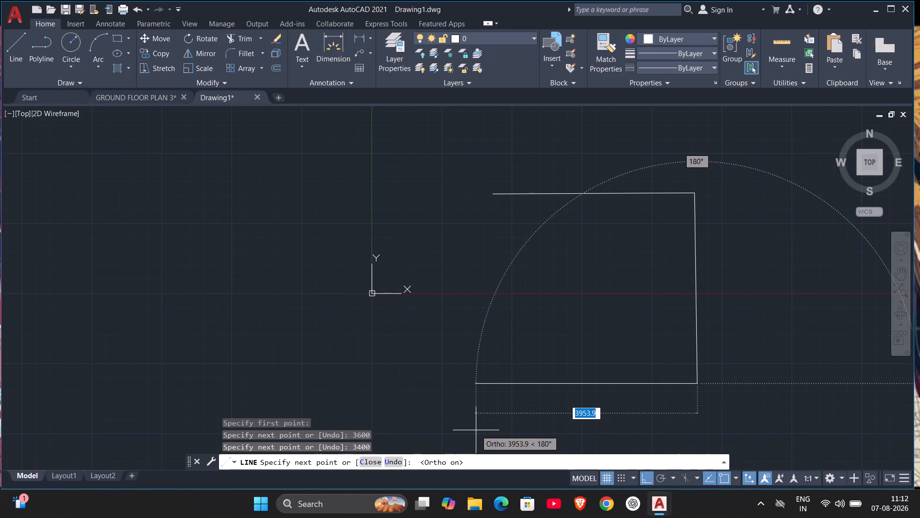
{"action": "type", "text": "36"}
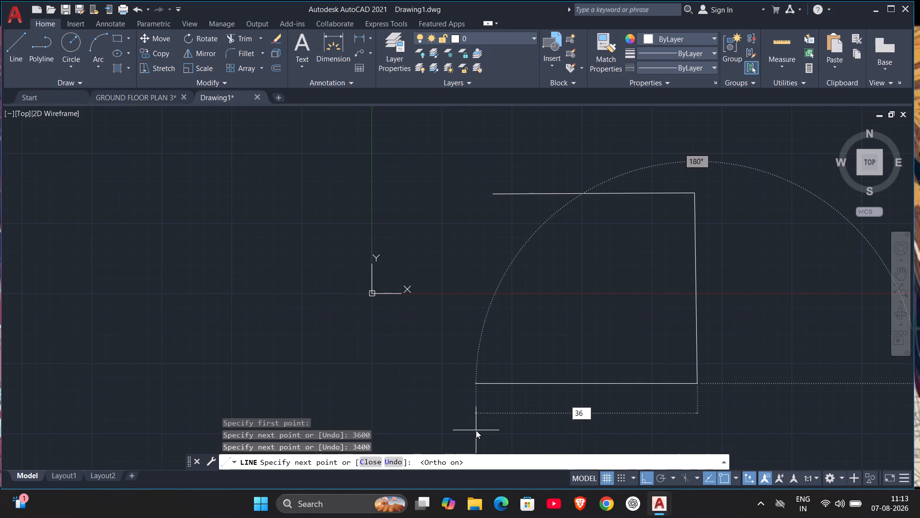
{"action": "type", "text": "00"}
{"action": "key", "text": "Return"}
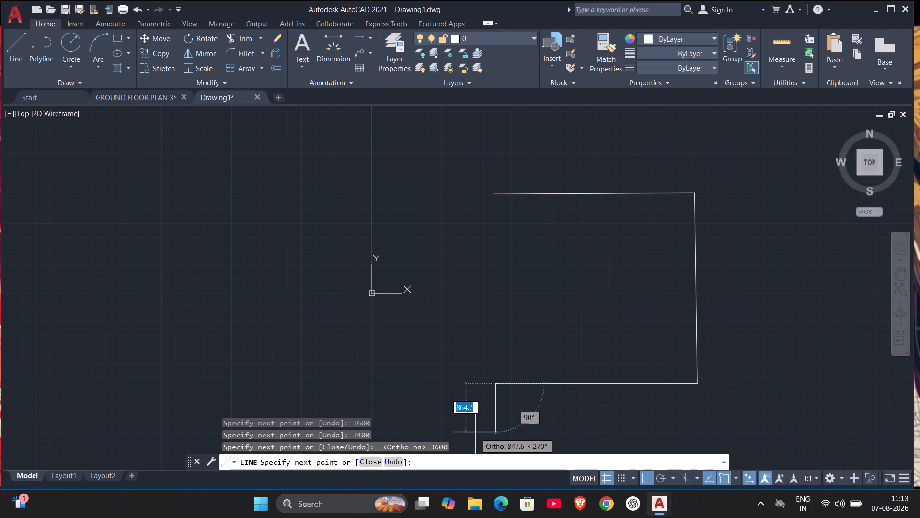
{"action": "left_click", "coordinate": [374, 460]}
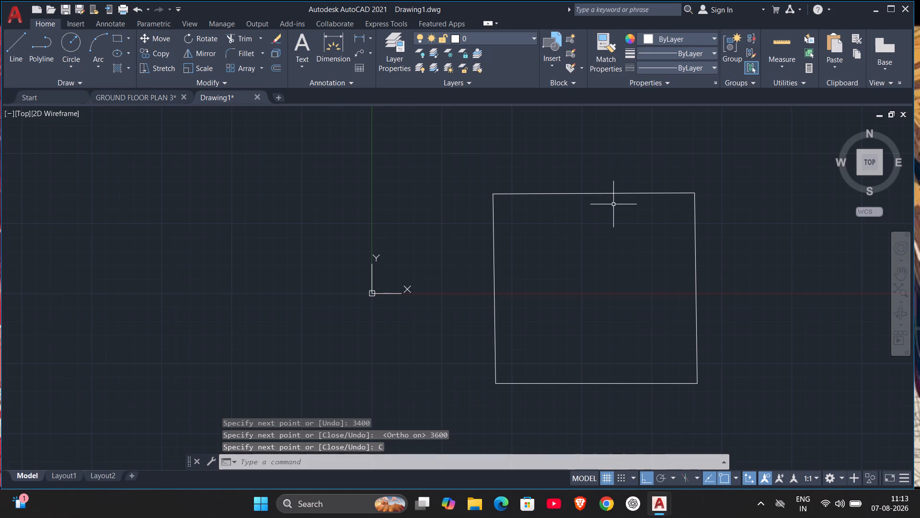
Check the outline's side lengths and corner angles with the Quick measure tool.
{"action": "left_click", "coordinate": [787, 35]}
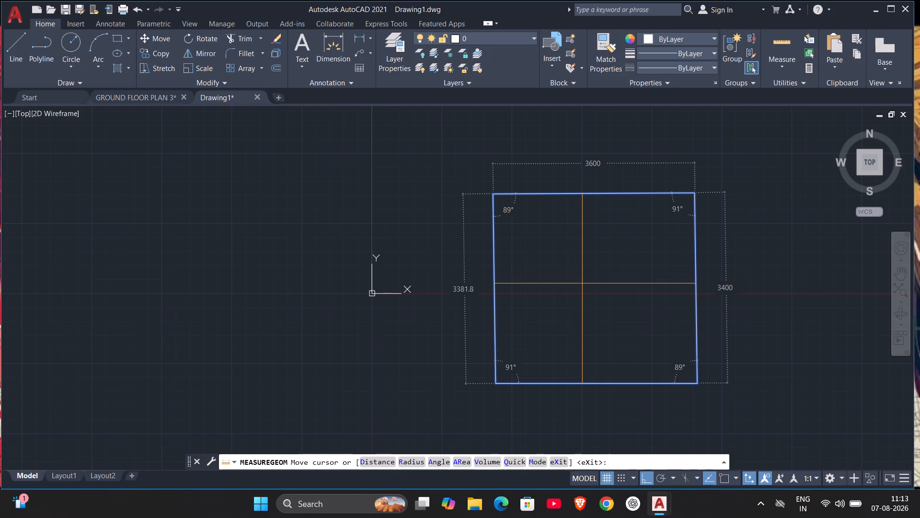
{"action": "key", "text": "Escape"}
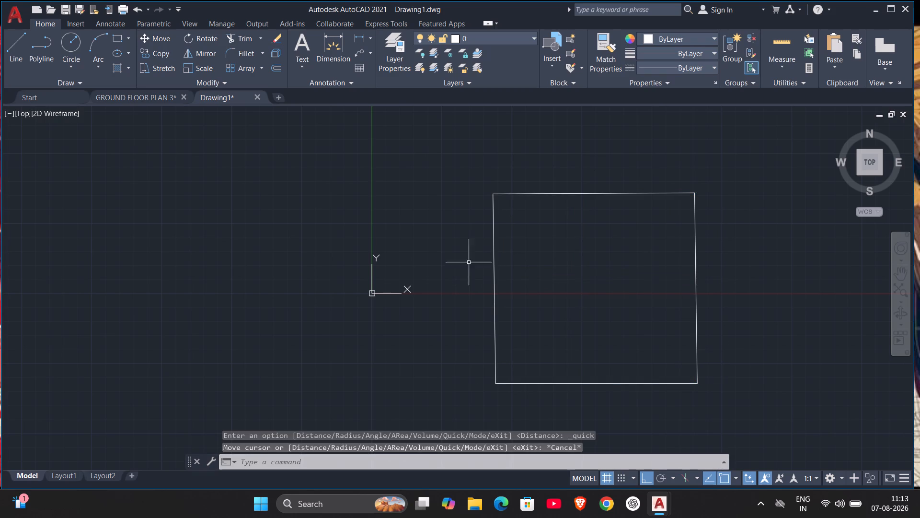
Add a linear dimension between the two upper corners of the outline, placed just above the top side.
{"action": "left_click", "coordinate": [360, 41]}
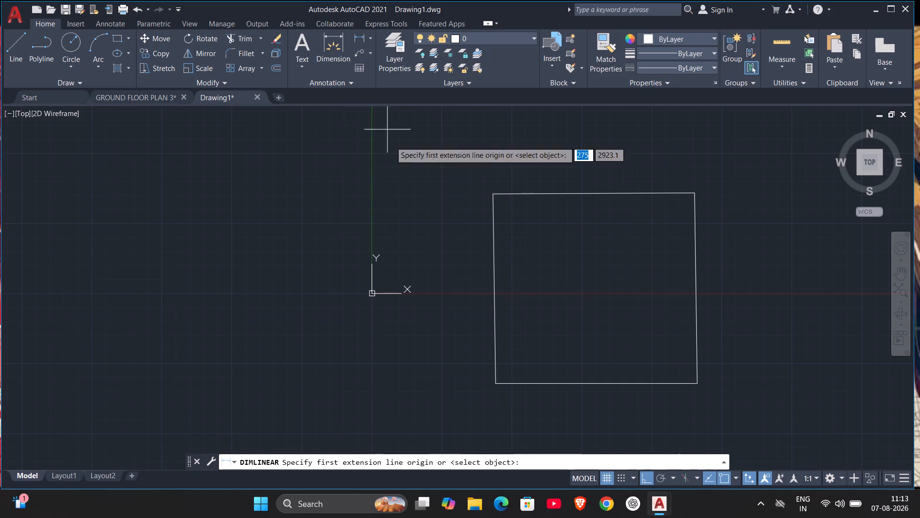
{"action": "left_click", "coordinate": [494, 197]}
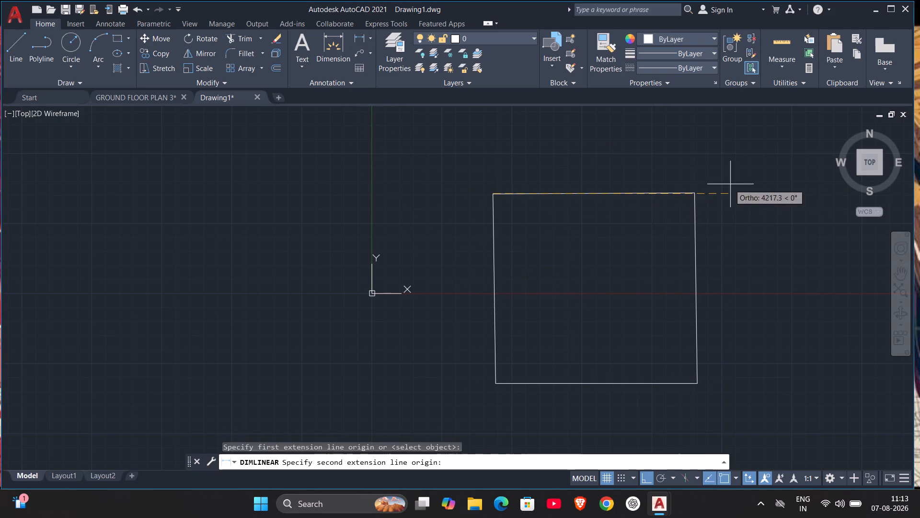
{"action": "left_click", "coordinate": [692, 196]}
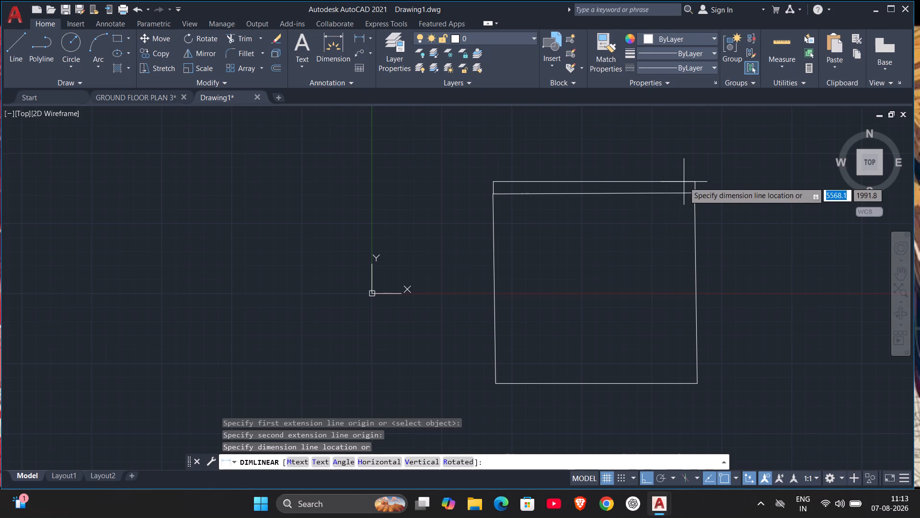
{"action": "left_click", "coordinate": [684, 178]}
Set the baseline spacing of the ISO-25 dimension style to 3.
{"action": "scroll", "coordinate": [613, 172], "scroll_direction": "up", "scroll_amount": 5}
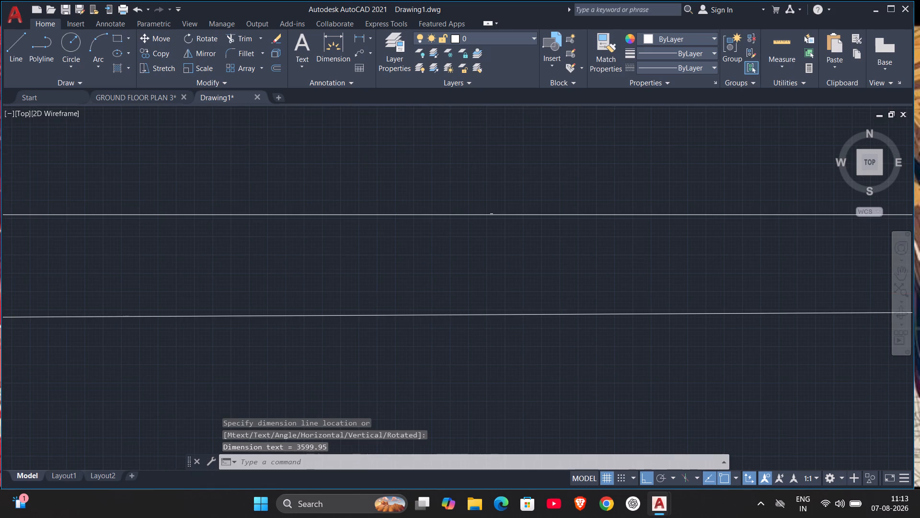
{"action": "scroll", "coordinate": [579, 201], "scroll_direction": "down", "scroll_amount": 3}
{"action": "scroll", "coordinate": [496, 240], "scroll_direction": "down", "scroll_amount": 1}
{"action": "scroll", "coordinate": [487, 239], "scroll_direction": "up", "scroll_amount": 1}
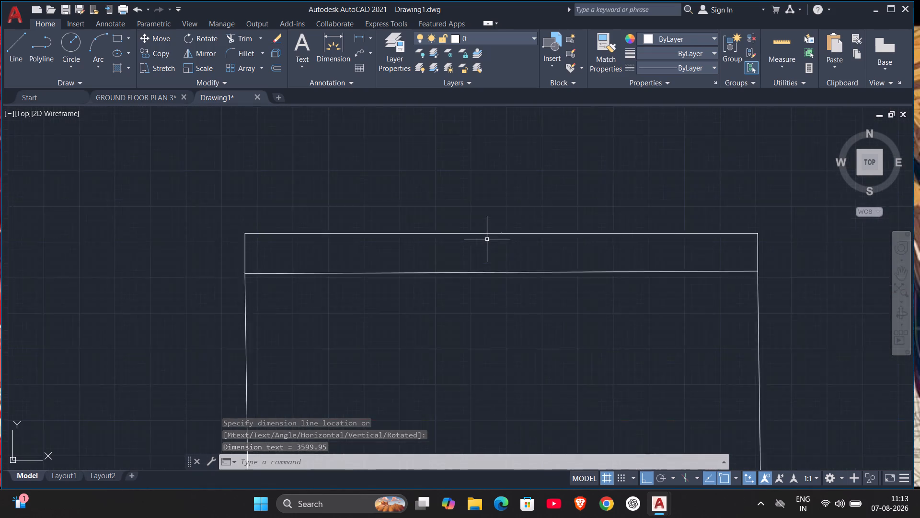
{"action": "scroll", "coordinate": [487, 239], "scroll_direction": "up", "scroll_amount": 4}
{"action": "scroll", "coordinate": [519, 210], "scroll_direction": "down", "scroll_amount": 2}
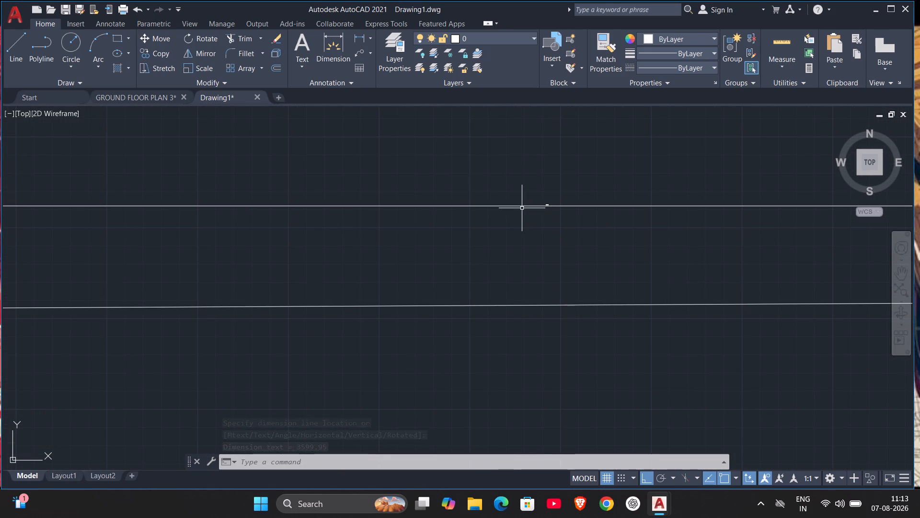
{"action": "key", "text": "d"}
{"action": "key", "text": "Return"}
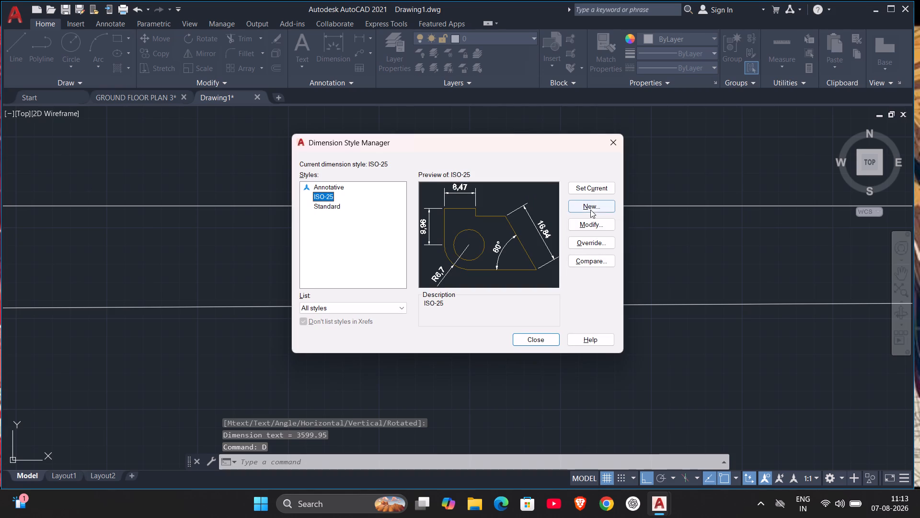
{"action": "left_click", "coordinate": [591, 220]}
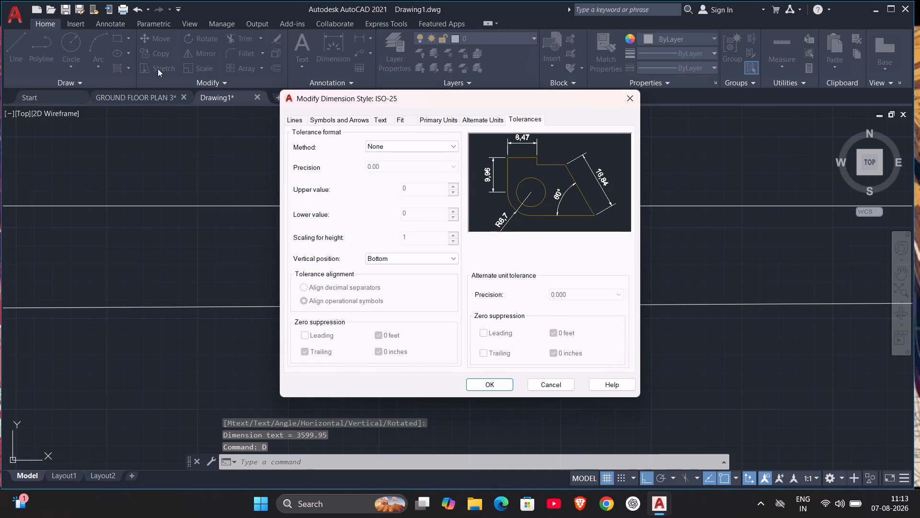
{"action": "left_click", "coordinate": [292, 114]}
{"action": "left_click", "coordinate": [290, 120]}
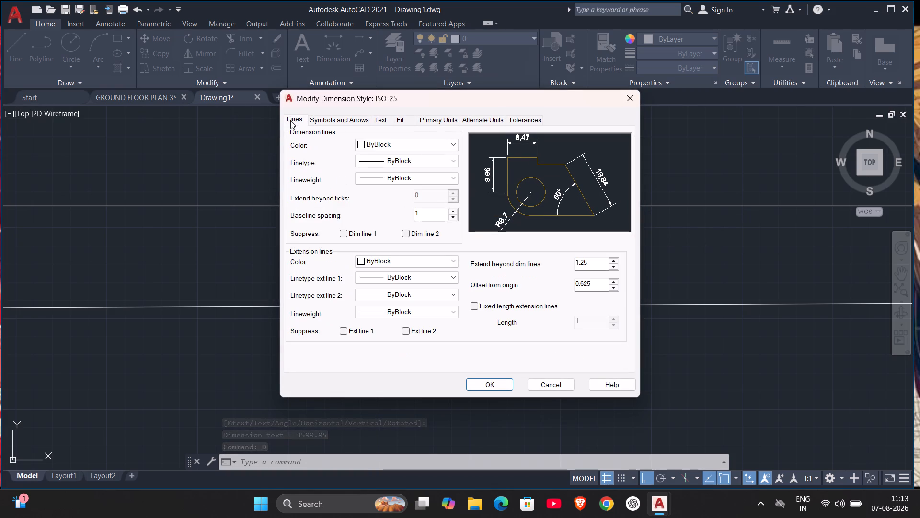
{"action": "double_click", "coordinate": [450, 211]}
{"action": "double_click", "coordinate": [450, 210]}
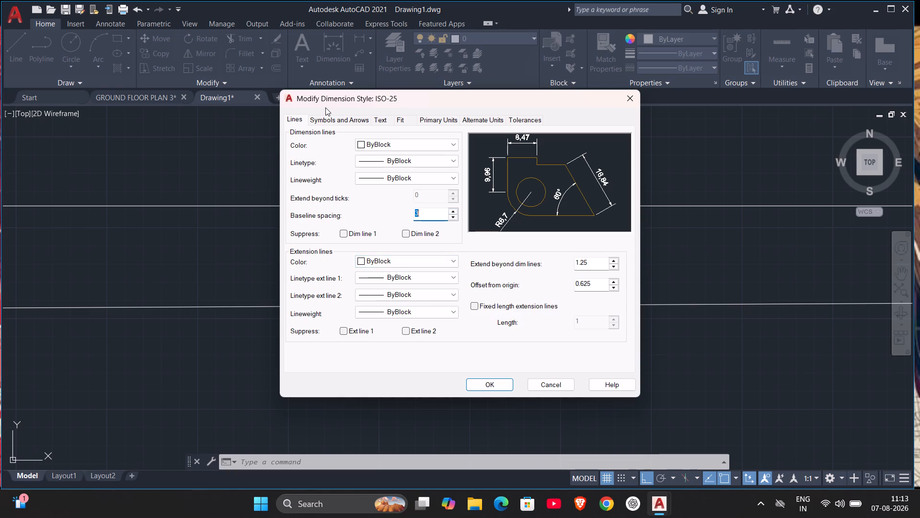
Set both the arrow size and the center mark size of the ISO-25 style to 2.5.
{"action": "left_click", "coordinate": [325, 119]}
{"action": "double_click", "coordinate": [337, 232]}
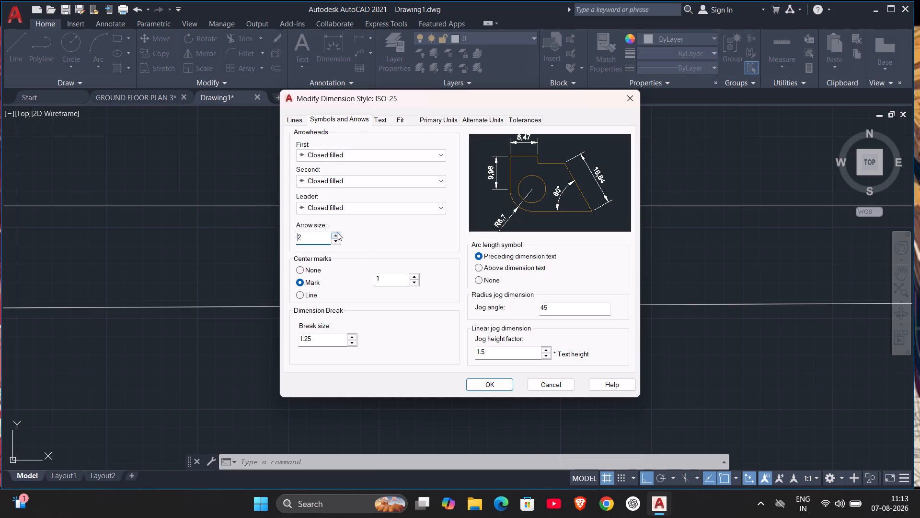
{"action": "left_click", "coordinate": [337, 232]}
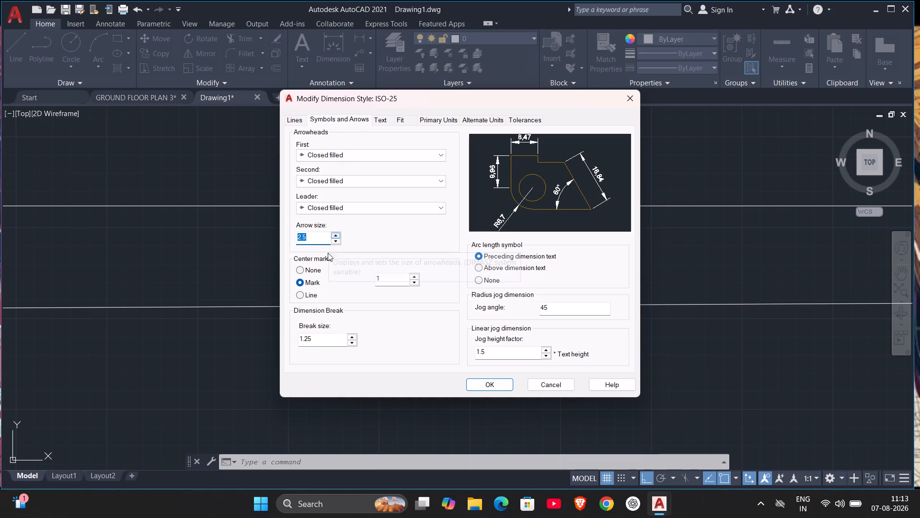
{"action": "double_click", "coordinate": [413, 276]}
{"action": "left_click", "coordinate": [413, 275]}
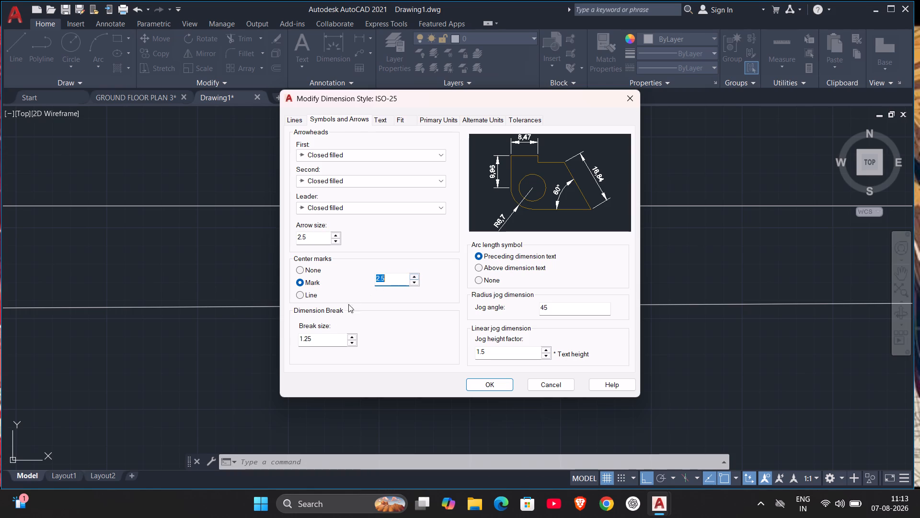
Set the dimension text height of the ISO-25 style to 2.5 and accept the style modifications.
{"action": "left_click", "coordinate": [387, 120]}
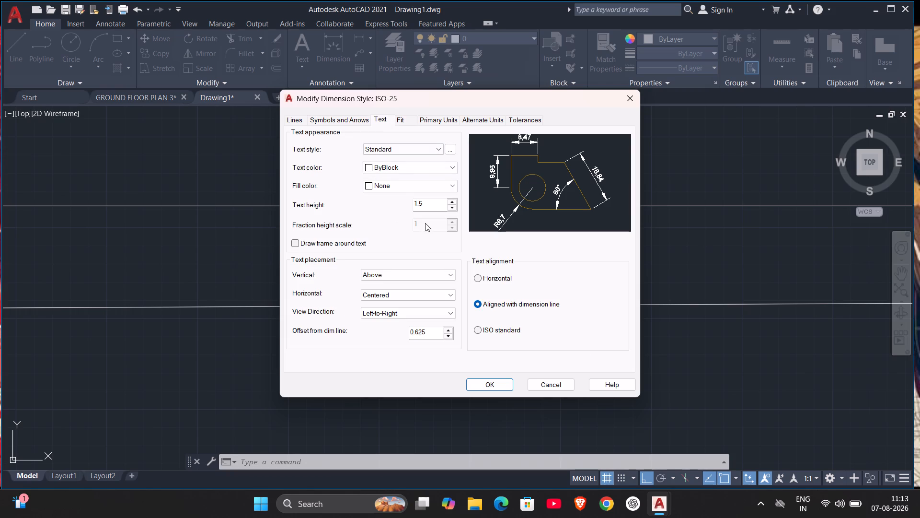
{"action": "double_click", "coordinate": [452, 200]}
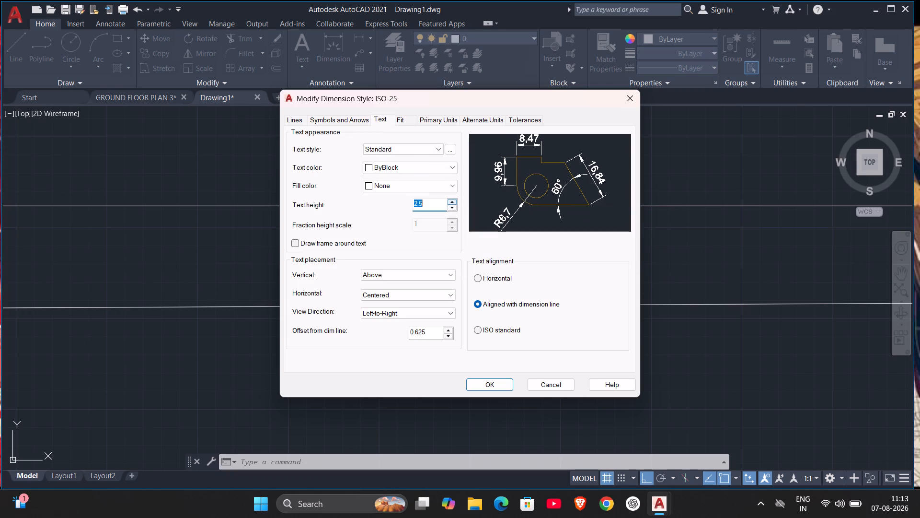
{"action": "left_click", "coordinate": [445, 117]}
{"action": "left_click", "coordinate": [503, 384]}
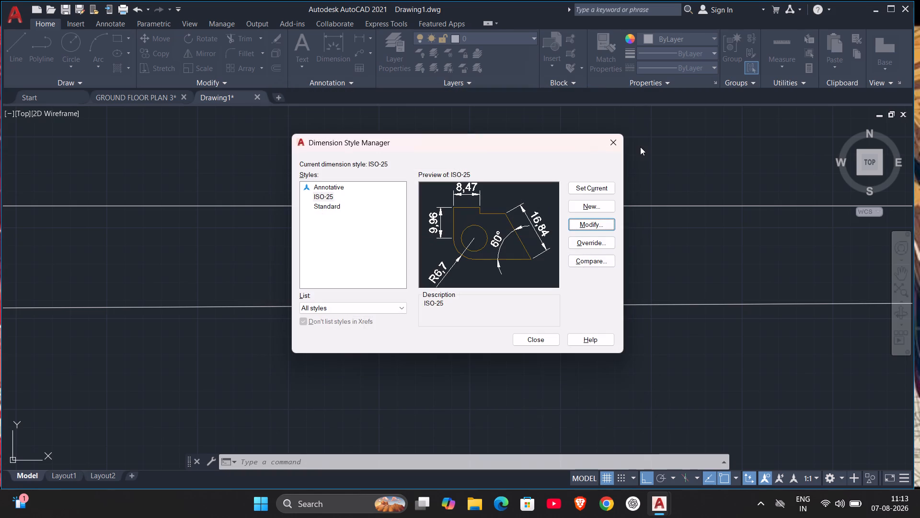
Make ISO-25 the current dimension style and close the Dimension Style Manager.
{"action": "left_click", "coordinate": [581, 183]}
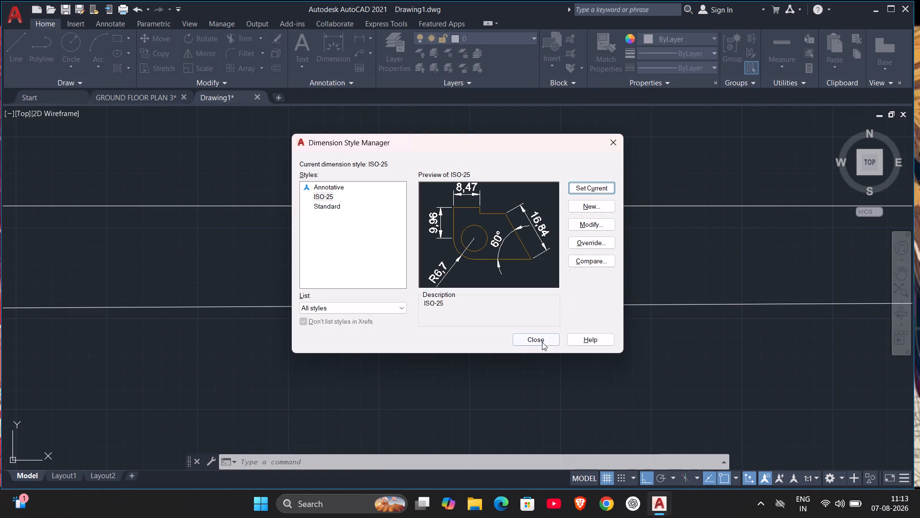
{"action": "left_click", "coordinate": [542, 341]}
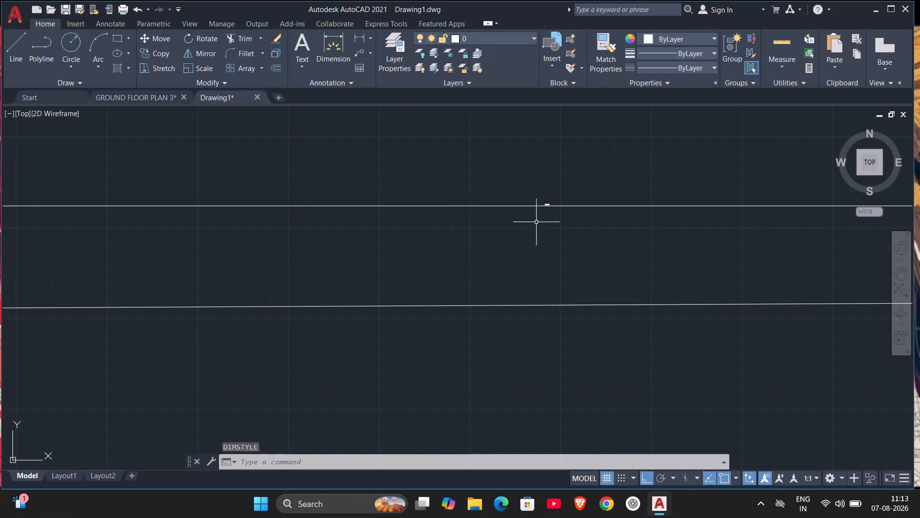
Examine the size and readability of the dimension text above the outline's top side.
{"action": "scroll", "coordinate": [543, 217], "scroll_direction": "down", "scroll_amount": 5}
{"action": "scroll", "coordinate": [542, 220], "scroll_direction": "up", "scroll_amount": 6}
{"action": "scroll", "coordinate": [560, 171], "scroll_direction": "up", "scroll_amount": 2}
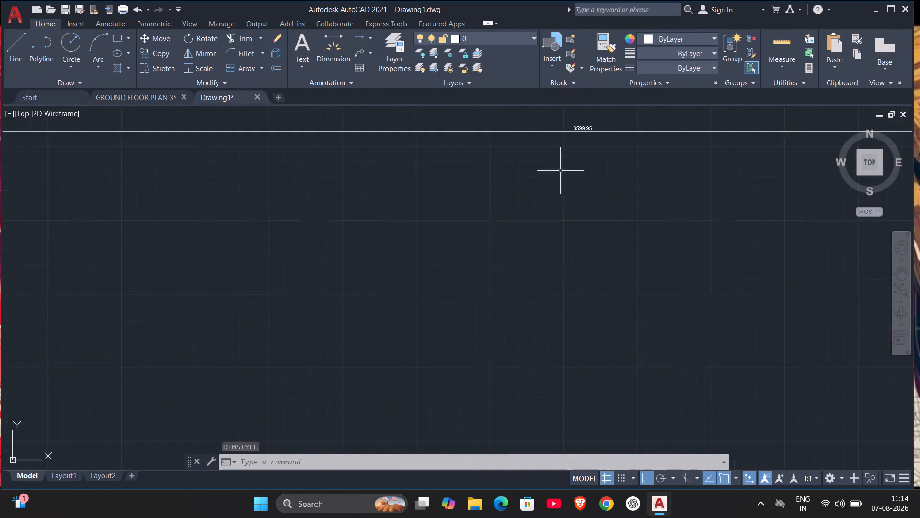
{"action": "scroll", "coordinate": [560, 171], "scroll_direction": "up", "scroll_amount": 3}
{"action": "scroll", "coordinate": [579, 147], "scroll_direction": "down", "scroll_amount": 1}
{"action": "middle_click_drag", "start_coordinate": [580, 149], "coordinate": [514, 435]}
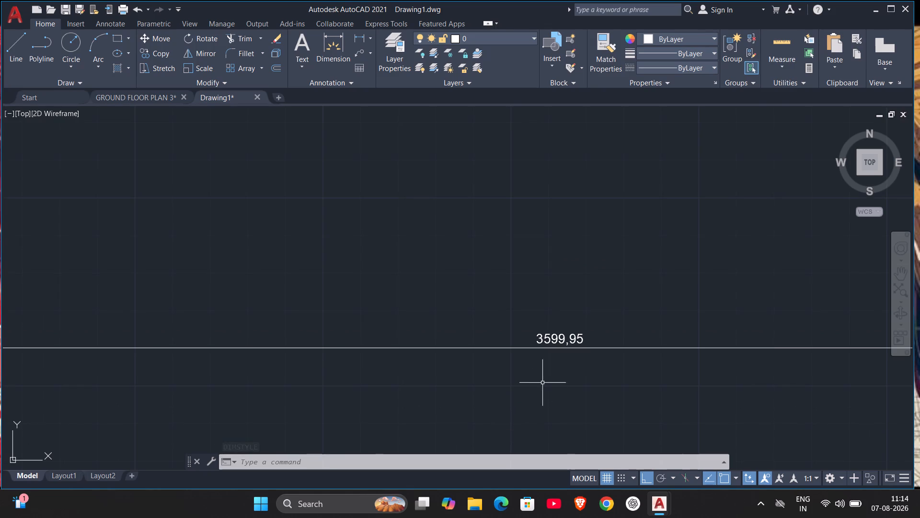
{"action": "scroll", "coordinate": [542, 383], "scroll_direction": "down", "scroll_amount": 12}
{"action": "middle_click_drag", "start_coordinate": [540, 383], "coordinate": [561, 225]}
{"action": "scroll", "coordinate": [561, 225], "scroll_direction": "up", "scroll_amount": 1}
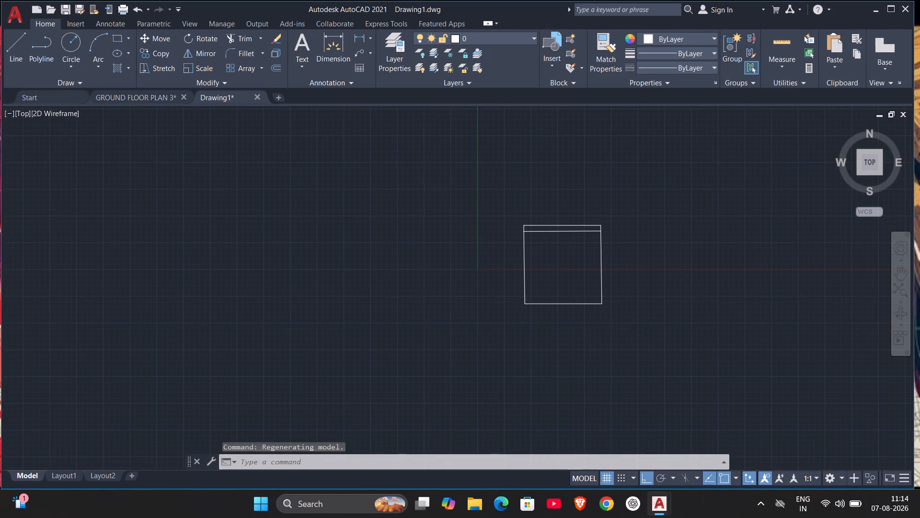
{"action": "scroll", "coordinate": [561, 225], "scroll_direction": "up", "scroll_amount": 6}
{"action": "scroll", "coordinate": [619, 234], "scroll_direction": "down", "scroll_amount": 7}
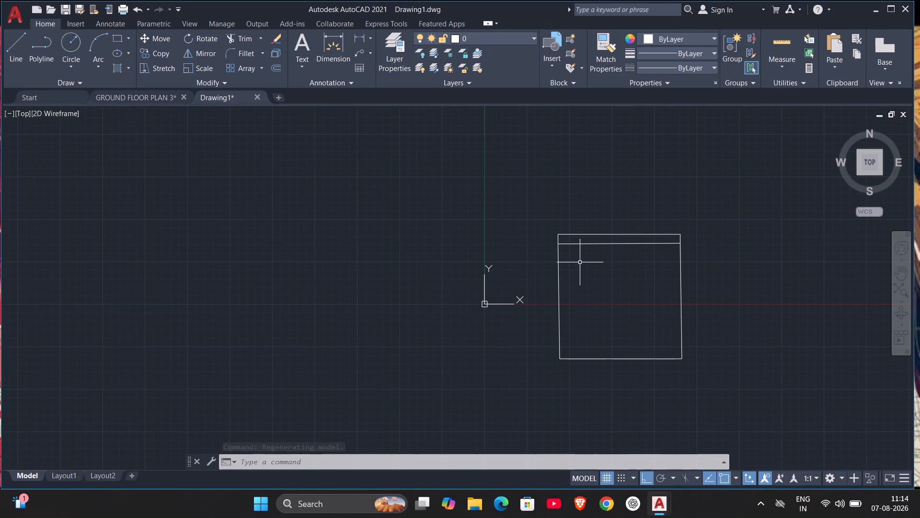
{"action": "scroll", "coordinate": [610, 221], "scroll_direction": "up", "scroll_amount": 5}
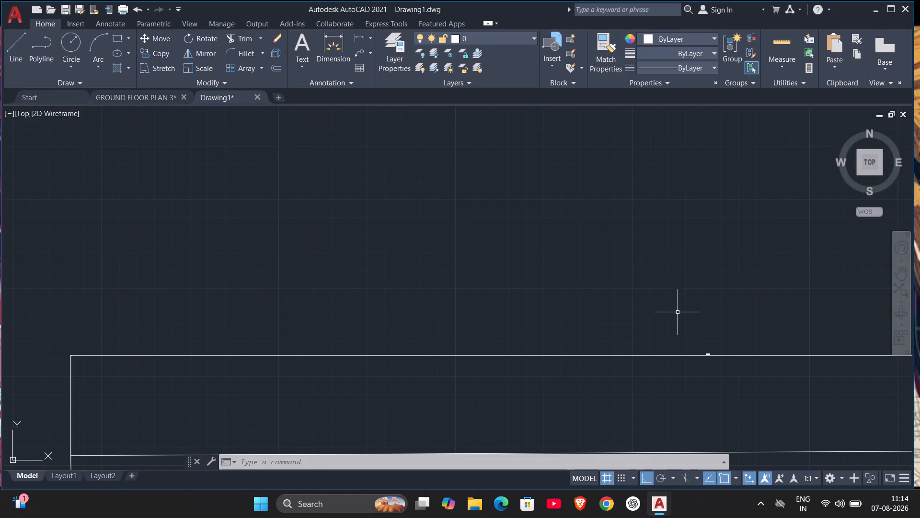
{"action": "scroll", "coordinate": [680, 330], "scroll_direction": "up", "scroll_amount": 1}
{"action": "scroll", "coordinate": [680, 330], "scroll_direction": "down", "scroll_amount": 6}
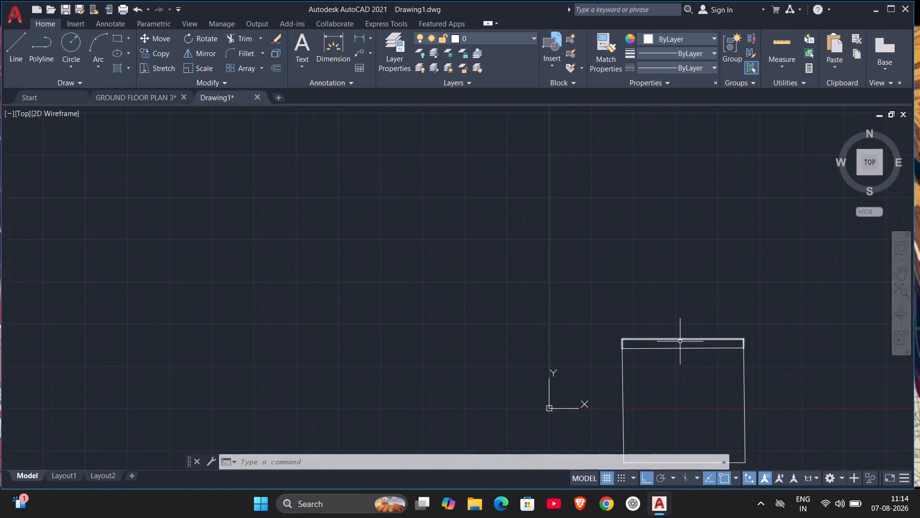
{"action": "scroll", "coordinate": [679, 342], "scroll_direction": "down", "scroll_amount": 3}
{"action": "scroll", "coordinate": [678, 342], "scroll_direction": "up", "scroll_amount": 1}
{"action": "middle_click_drag", "start_coordinate": [675, 340], "coordinate": [554, 266]}
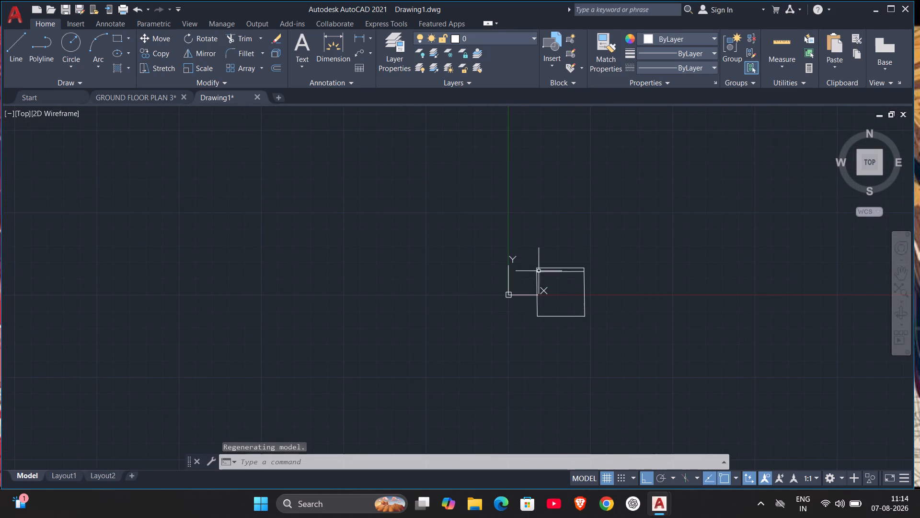
Close Drawing1 without saving it.
{"action": "left_click", "coordinate": [257, 98]}
{"action": "left_click", "coordinate": [454, 276]}
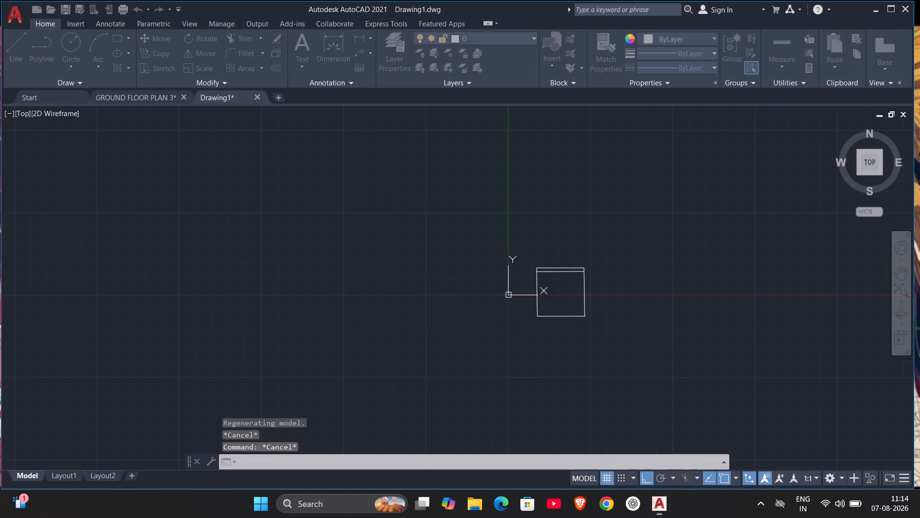
Start a new blank drawing from the Start page.
{"action": "left_click", "coordinate": [32, 96]}
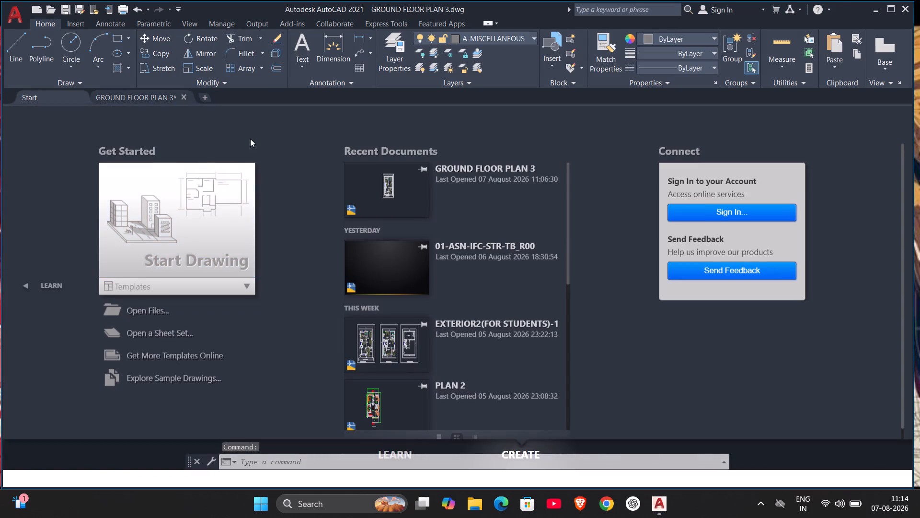
{"action": "left_click", "coordinate": [194, 212]}
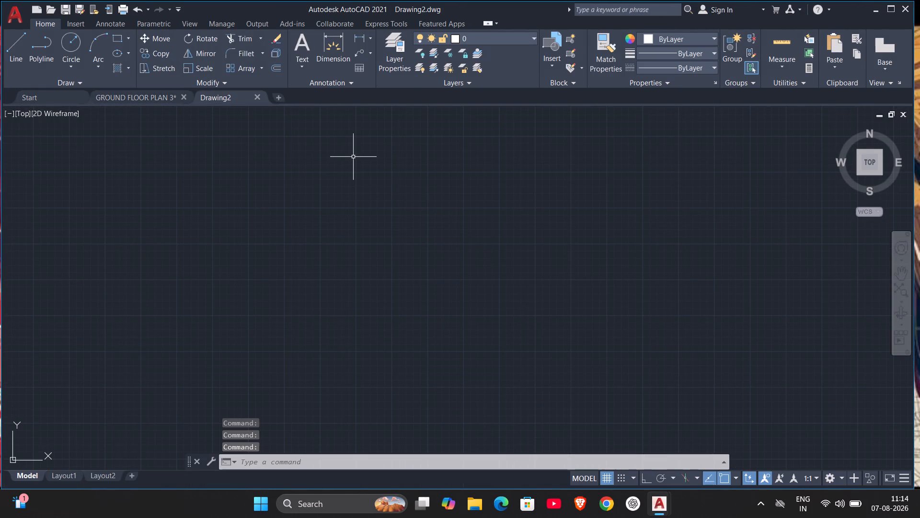
Review the primary units, symbols and arrows, lines, text and fit settings of the ISO-25 dimension style.
{"action": "key", "text": "d"}
{"action": "key", "text": "Return"}
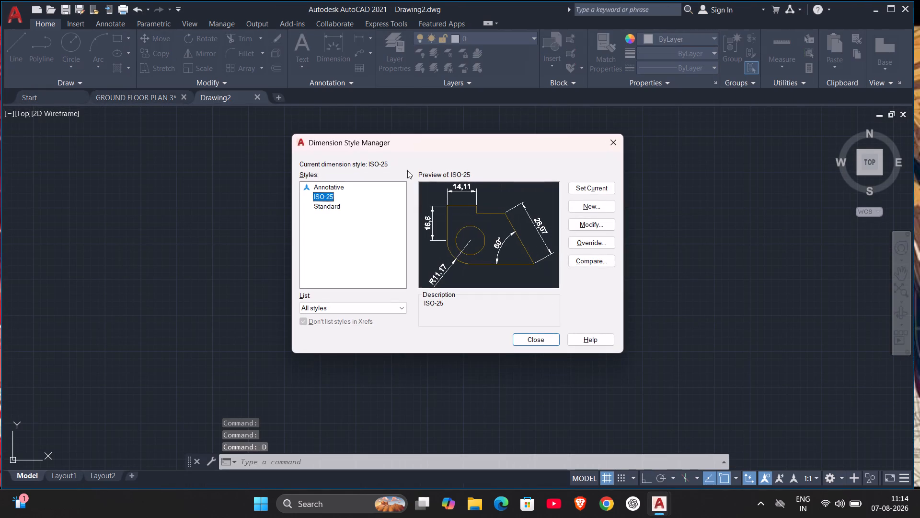
{"action": "left_click", "coordinate": [579, 217]}
{"action": "left_click", "coordinate": [579, 217]}
{"action": "left_click", "coordinate": [580, 221]}
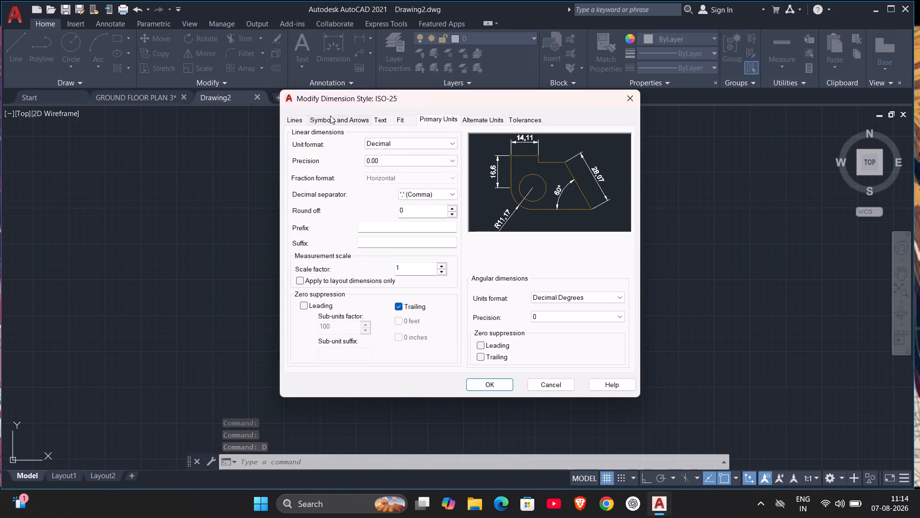
{"action": "left_click", "coordinate": [330, 115]}
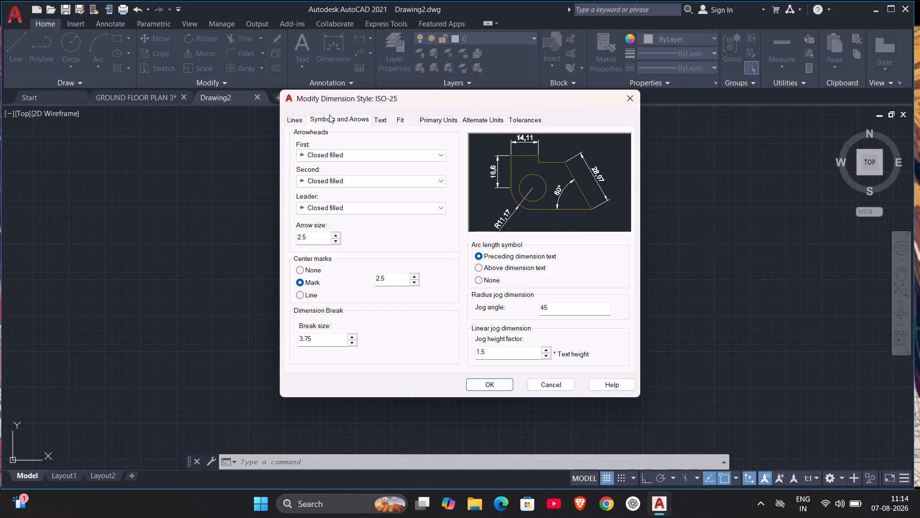
{"action": "double_click", "coordinate": [297, 111]}
{"action": "left_click", "coordinate": [295, 118]}
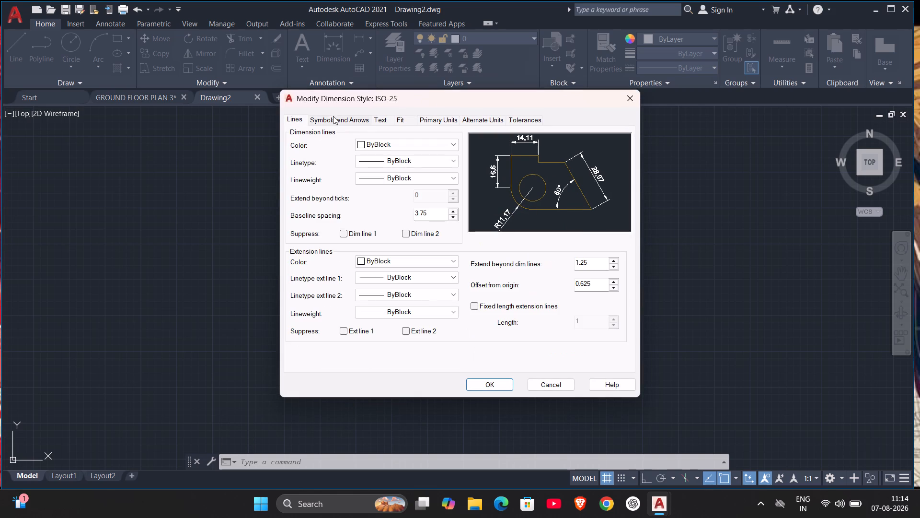
{"action": "left_click", "coordinate": [340, 117]}
{"action": "left_click", "coordinate": [387, 114]}
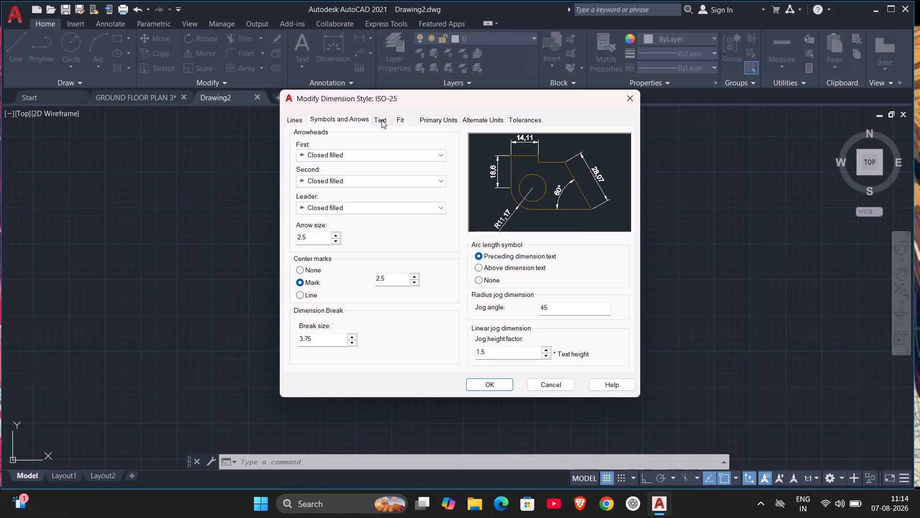
{"action": "left_click", "coordinate": [381, 120]}
{"action": "left_click", "coordinate": [410, 120]}
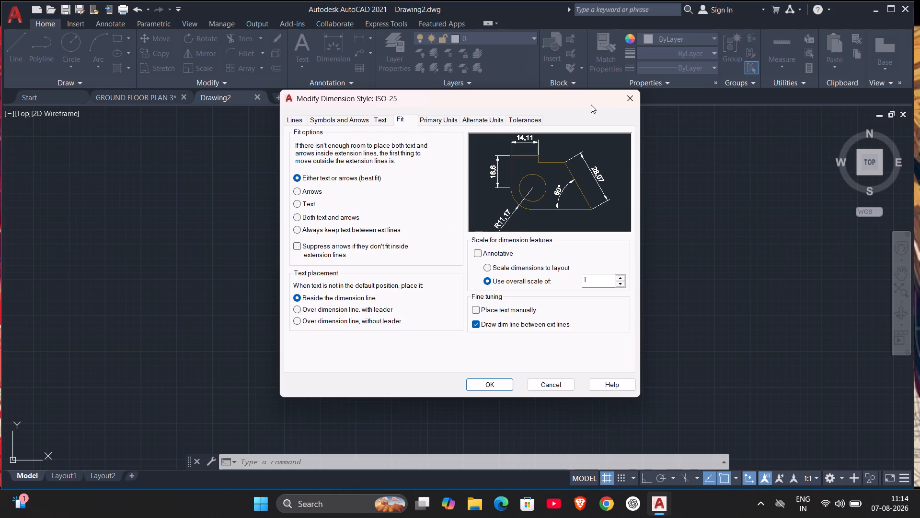
{"action": "left_click", "coordinate": [637, 99]}
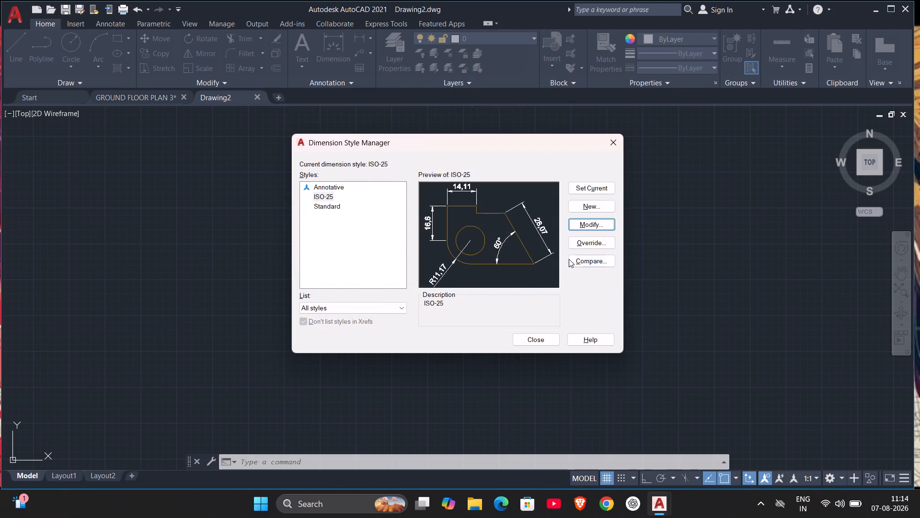
Make ISO-25 the current dimension style of the new drawing and close the Dimension Style Manager.
{"action": "left_click", "coordinate": [584, 187]}
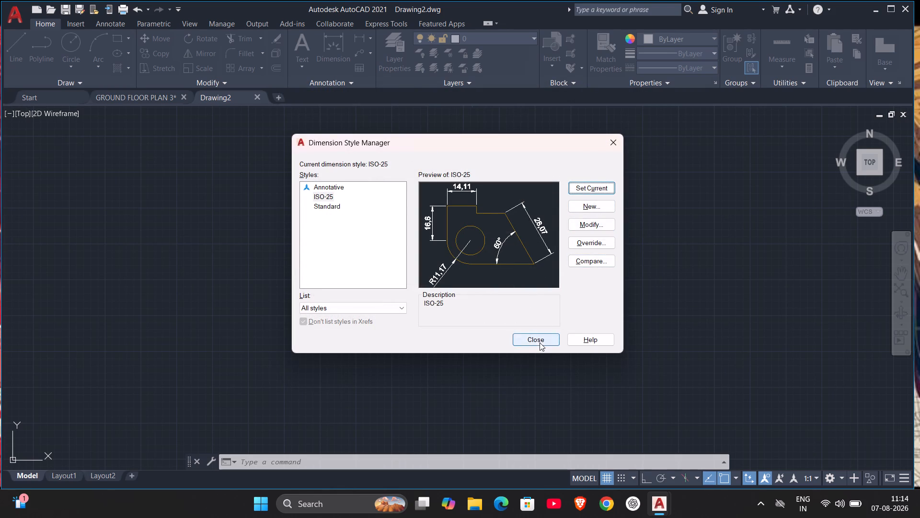
{"action": "left_click", "coordinate": [540, 342]}
Set the length precision of the drawing units to 0.0.
{"action": "type", "text": "UN"}
{"action": "key", "text": "Return"}
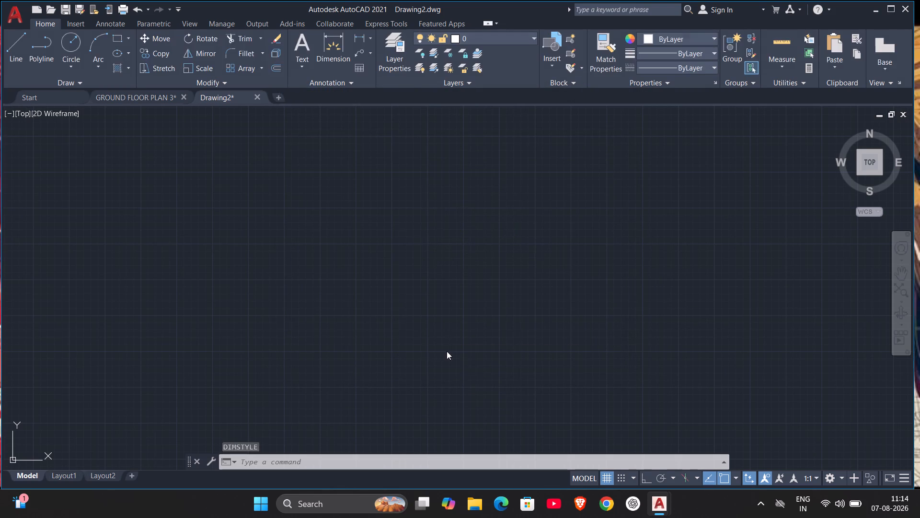
{"action": "left_click", "coordinate": [436, 191]}
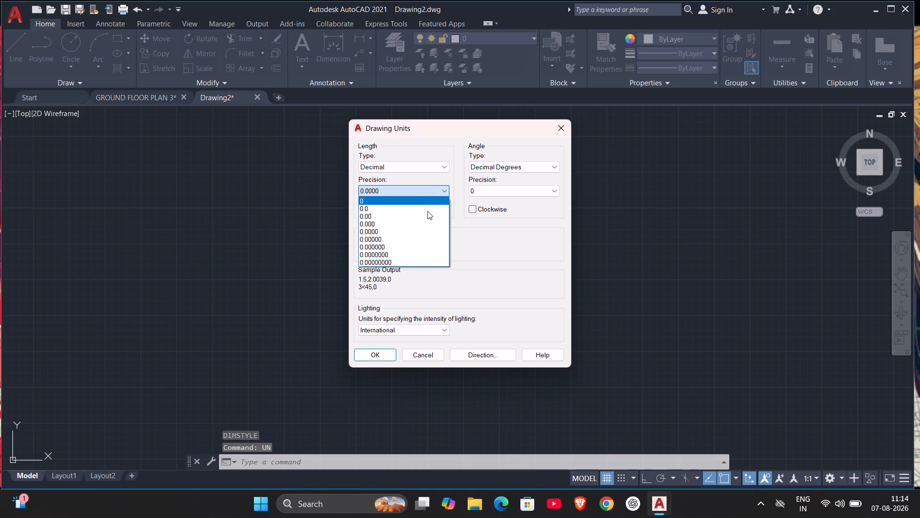
{"action": "left_click", "coordinate": [427, 211]}
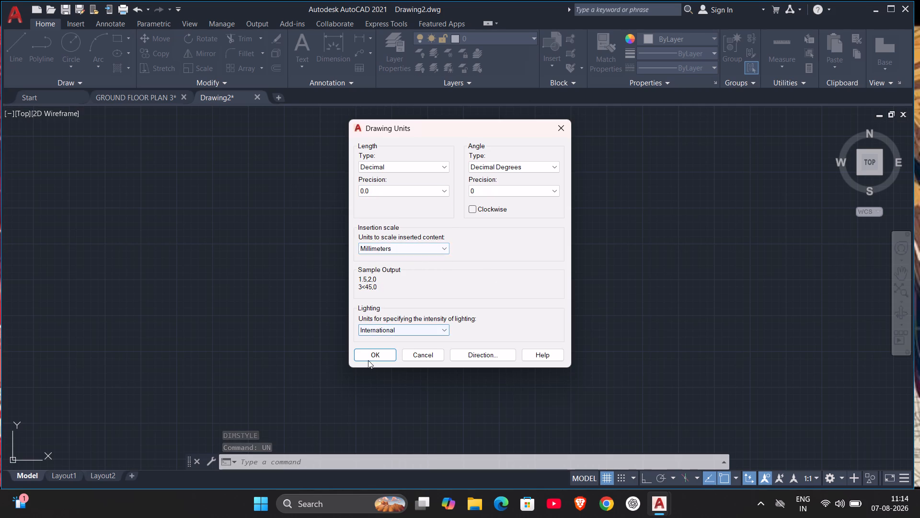
{"action": "left_click", "coordinate": [369, 355]}
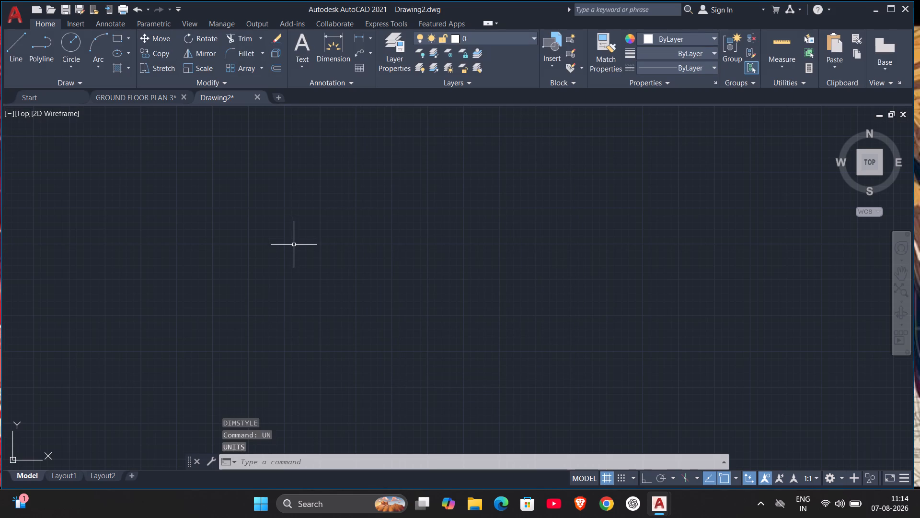
Start a line with 3600 as the first-point entry and, with Ortho on, draw a 3600 horizontal segment rightward for the outline's top side.
{"action": "key", "text": "l"}
{"action": "key", "text": "Return"}
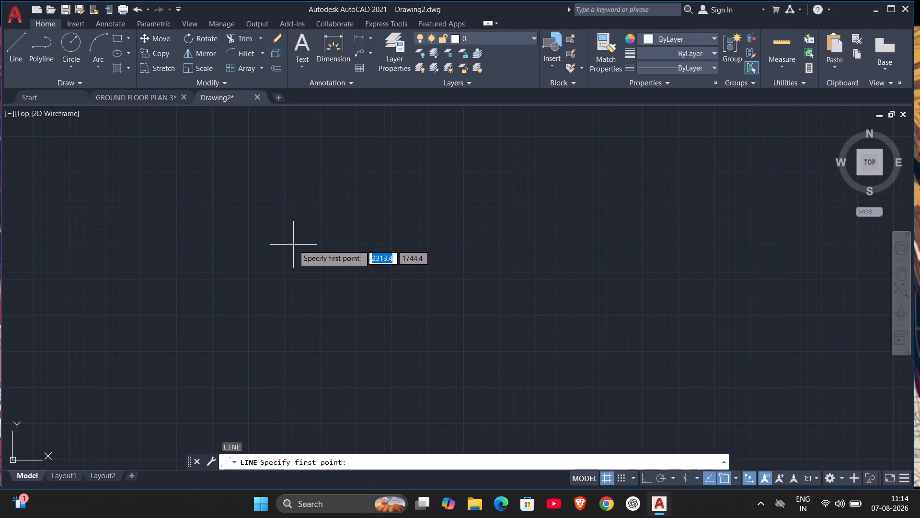
{"action": "type", "text": "36"}
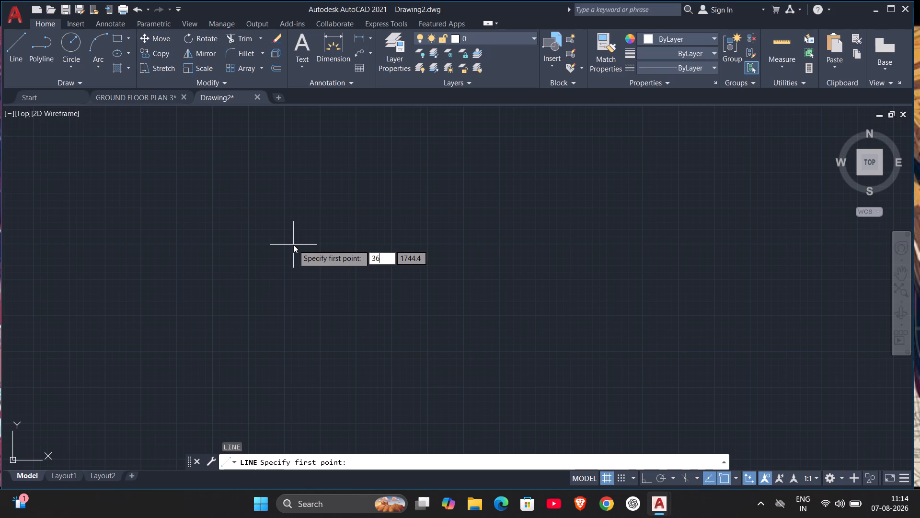
{"action": "type", "text": "00"}
{"action": "key", "text": "Return"}
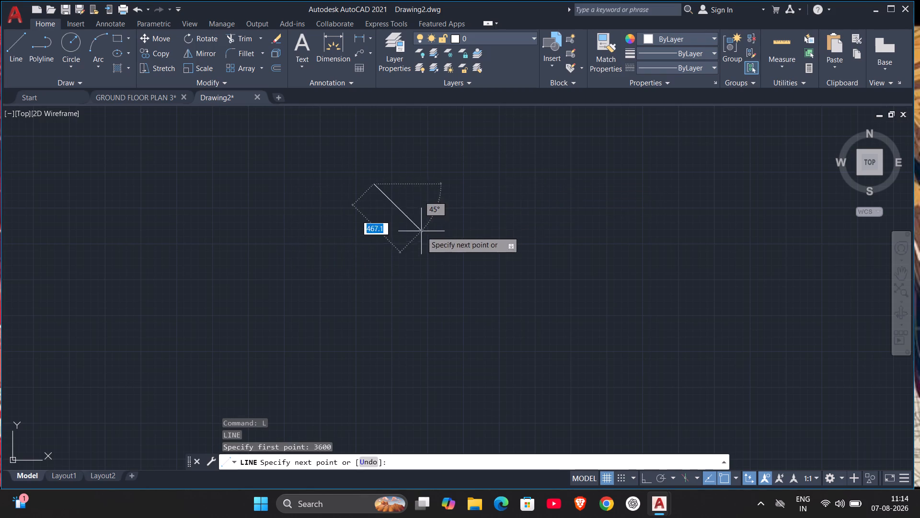
{"action": "scroll", "coordinate": [413, 216], "scroll_direction": "up", "scroll_amount": 6}
{"action": "middle_click_drag", "start_coordinate": [391, 195], "coordinate": [747, 517]}
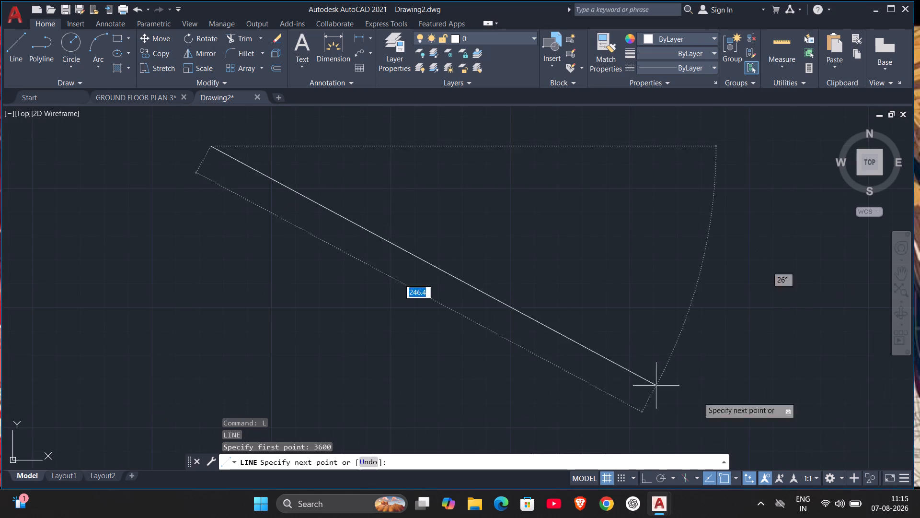
{"action": "scroll", "coordinate": [227, 138], "scroll_direction": "up", "scroll_amount": 3}
{"action": "middle_click_drag", "start_coordinate": [226, 138], "coordinate": [451, 241]}
{"action": "scroll", "coordinate": [226, 138], "scroll_direction": "up", "scroll_amount": 2}
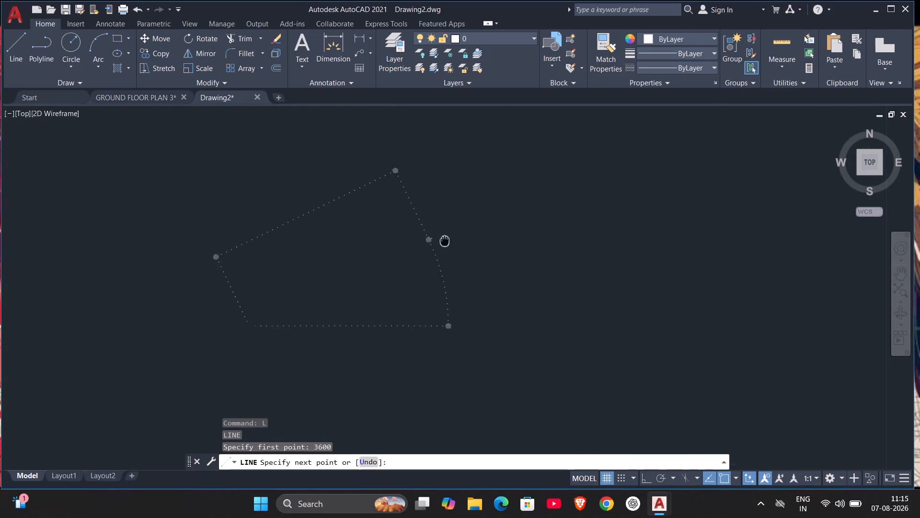
{"action": "middle_click_drag", "start_coordinate": [451, 241], "coordinate": [512, 217]}
{"action": "scroll", "coordinate": [513, 216], "scroll_direction": "down", "scroll_amount": 2}
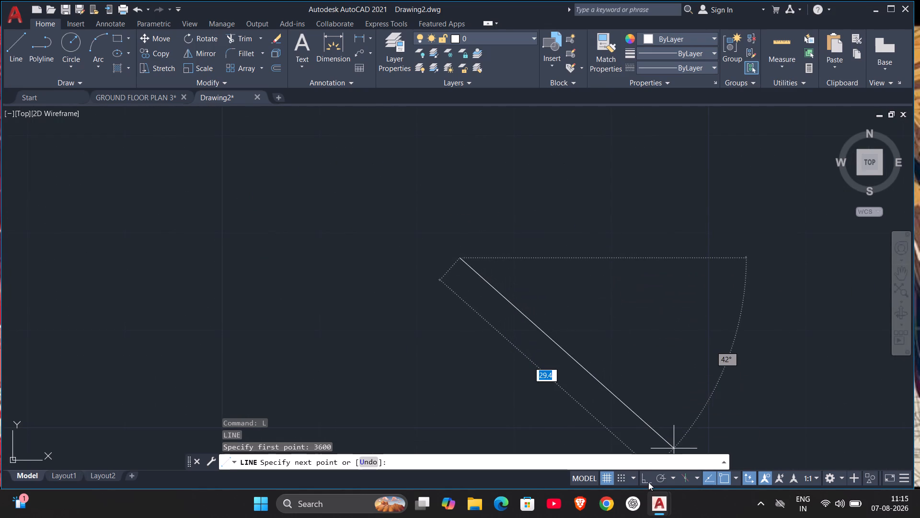
{"action": "left_click", "coordinate": [648, 482]}
{"action": "type", "text": "3600"}
{"action": "key", "text": "Return"}
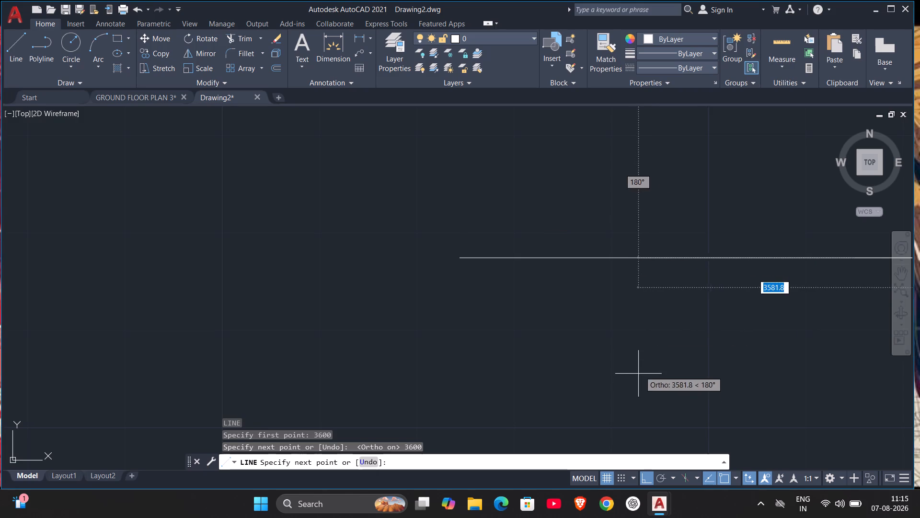
Continue the line 3400 straight down from the top side's right end as the outline's right side.
{"action": "scroll", "coordinate": [648, 360], "scroll_direction": "down", "scroll_amount": 6}
{"action": "scroll", "coordinate": [682, 331], "scroll_direction": "down", "scroll_amount": 4}
{"action": "middle_click_drag", "start_coordinate": [691, 333], "coordinate": [259, 241]}
{"action": "scroll", "coordinate": [259, 241], "scroll_direction": "down", "scroll_amount": 3}
{"action": "scroll", "coordinate": [438, 250], "scroll_direction": "down", "scroll_amount": 1}
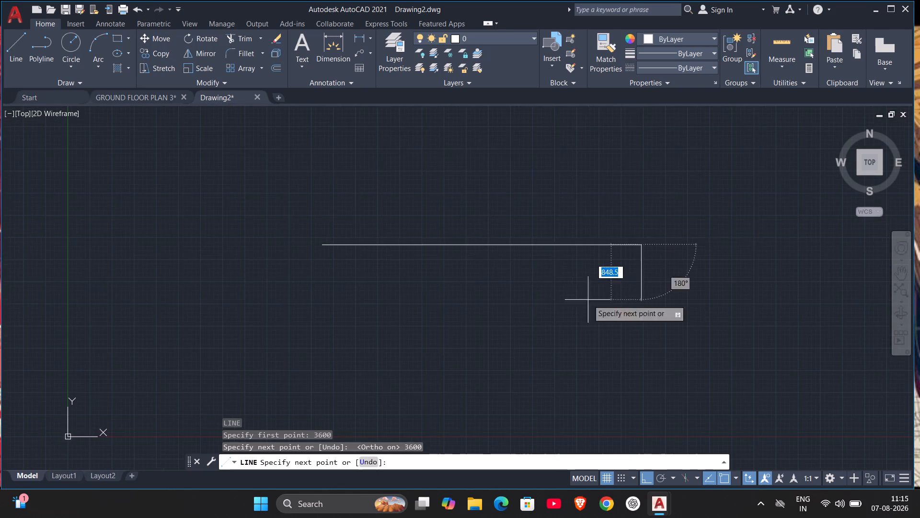
{"action": "scroll", "coordinate": [604, 319], "scroll_direction": "down", "scroll_amount": 2}
{"action": "middle_click_drag", "start_coordinate": [606, 321], "coordinate": [591, 290]}
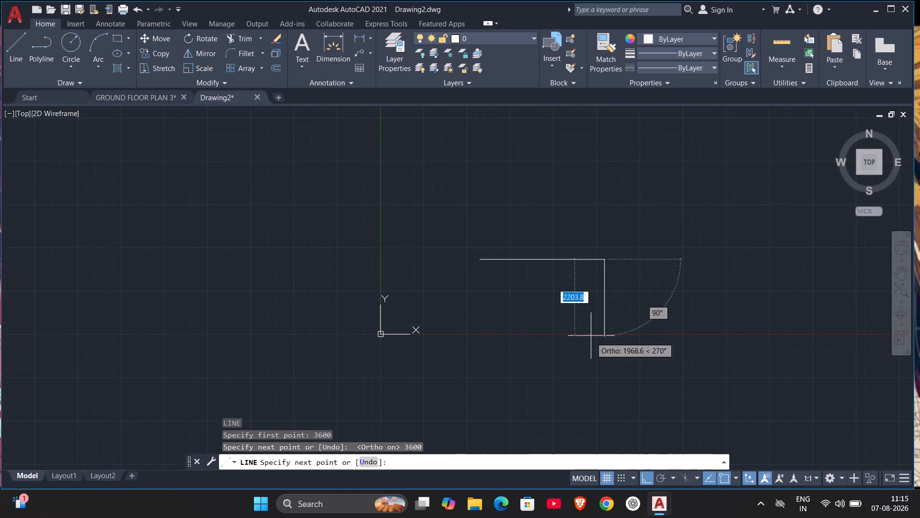
{"action": "type", "text": "3400"}
{"action": "key", "text": "Return"}
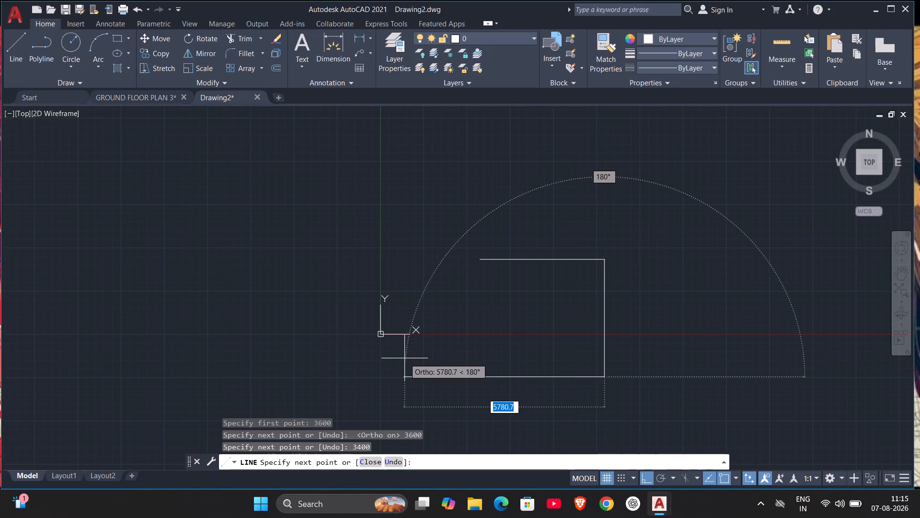
Close the outline with a 3600 bottom side drawn leftward and a 3400 left side drawn straight up, ending the line.
{"action": "type", "text": "3600"}
{"action": "key", "text": "Return"}
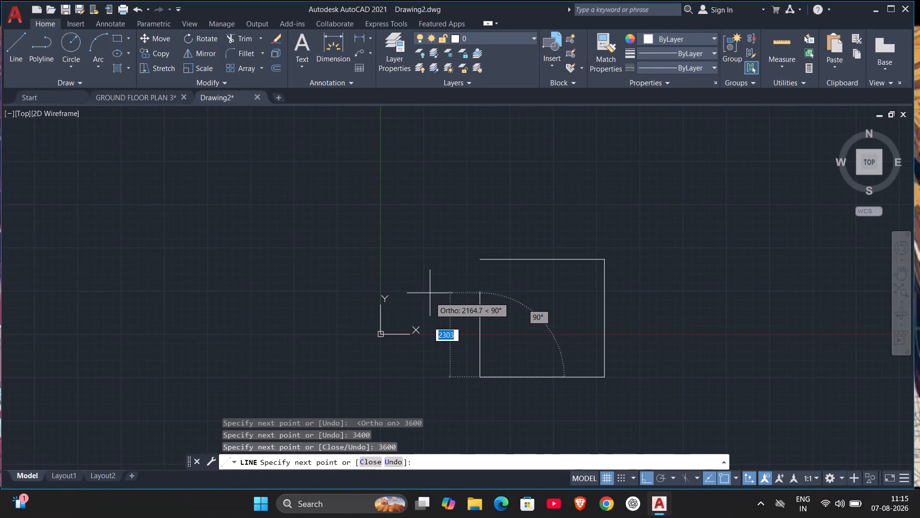
{"action": "type", "text": "3400"}
{"action": "key", "text": "Return"}
{"action": "key", "text": "Escape"}
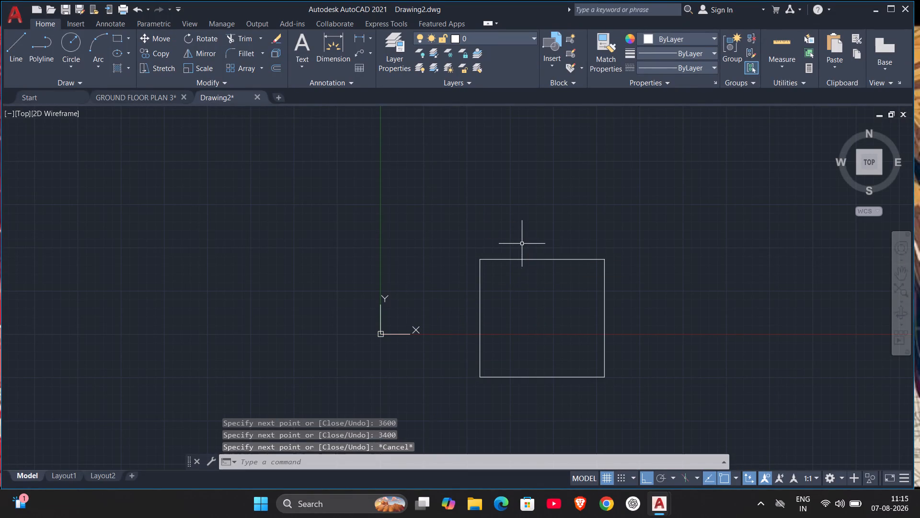
Quick-measure the width and height of the closed outline.
{"action": "left_click", "coordinate": [794, 41]}
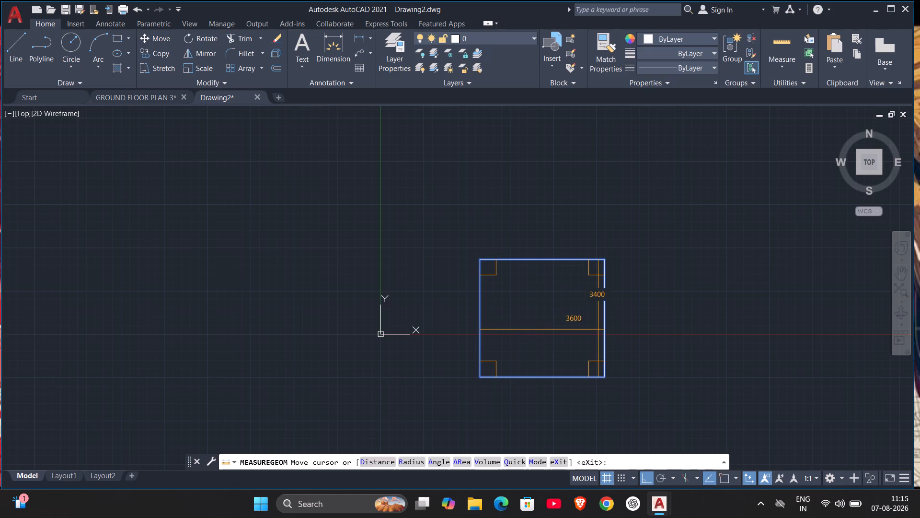
{"action": "key", "text": "Escape"}
Move the UCS origin to an empty spot below and left of the outline, with Ortho off.
{"action": "scroll", "coordinate": [602, 310], "scroll_direction": "down", "scroll_amount": 1}
{"action": "middle_click", "coordinate": [598, 308]}
{"action": "scroll", "coordinate": [597, 307], "scroll_direction": "up", "scroll_amount": 2}
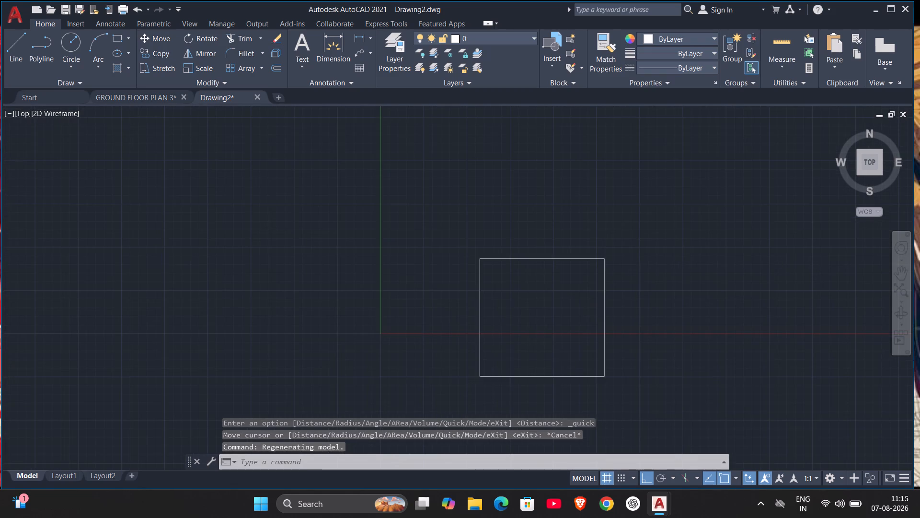
{"action": "scroll", "coordinate": [594, 305], "scroll_direction": "down", "scroll_amount": 1}
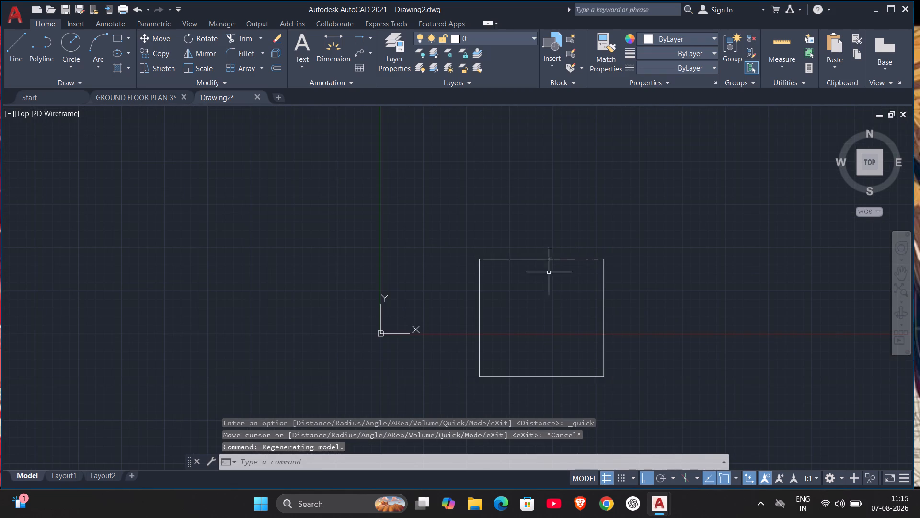
{"action": "left_click_drag", "start_coordinate": [381, 332], "coordinate": [371, 391]}
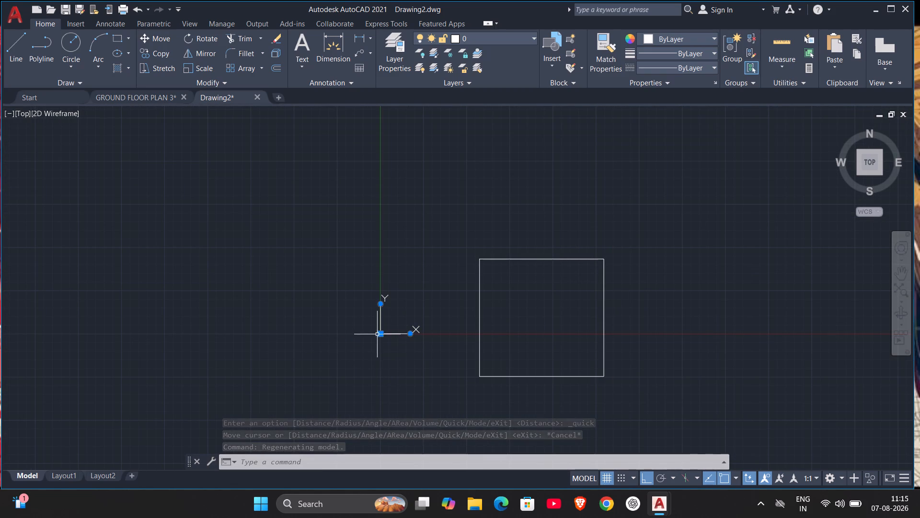
{"action": "left_click_drag", "start_coordinate": [379, 335], "coordinate": [373, 349]}
{"action": "left_click_drag", "start_coordinate": [383, 333], "coordinate": [330, 401]}
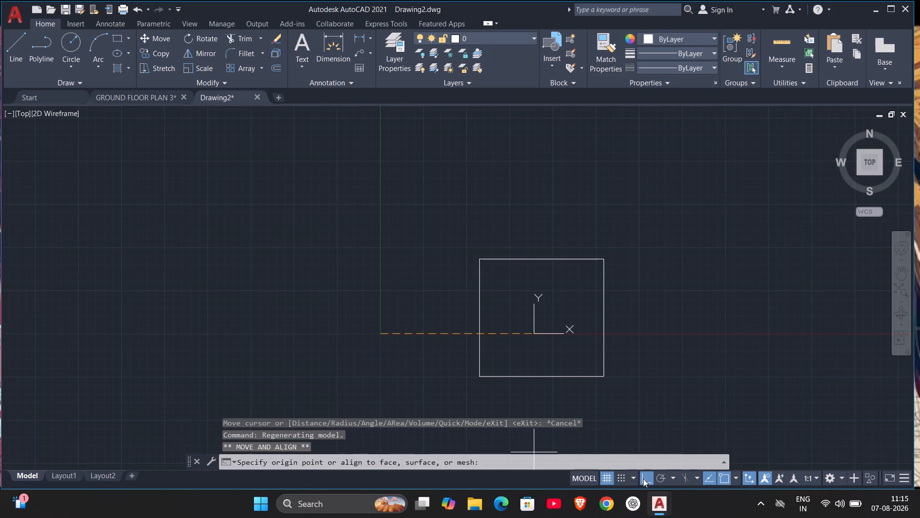
{"action": "left_click", "coordinate": [643, 479]}
{"action": "left_click", "coordinate": [191, 423]}
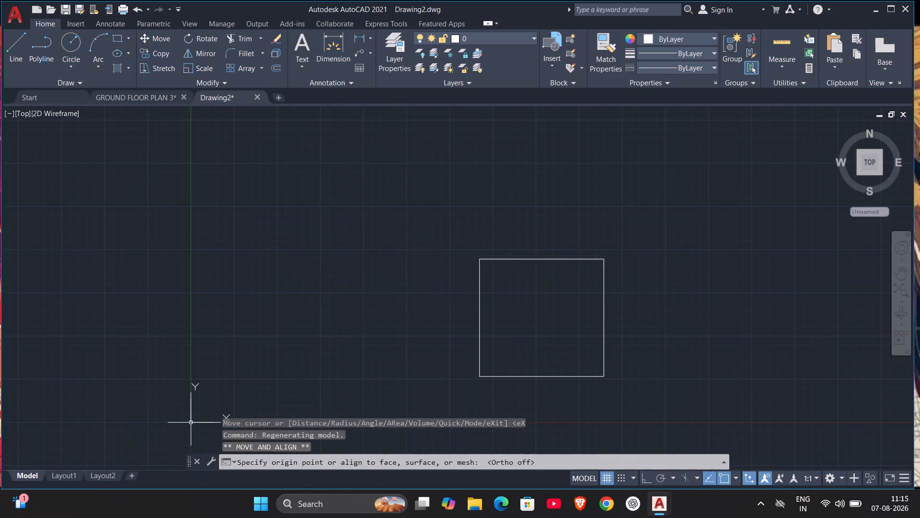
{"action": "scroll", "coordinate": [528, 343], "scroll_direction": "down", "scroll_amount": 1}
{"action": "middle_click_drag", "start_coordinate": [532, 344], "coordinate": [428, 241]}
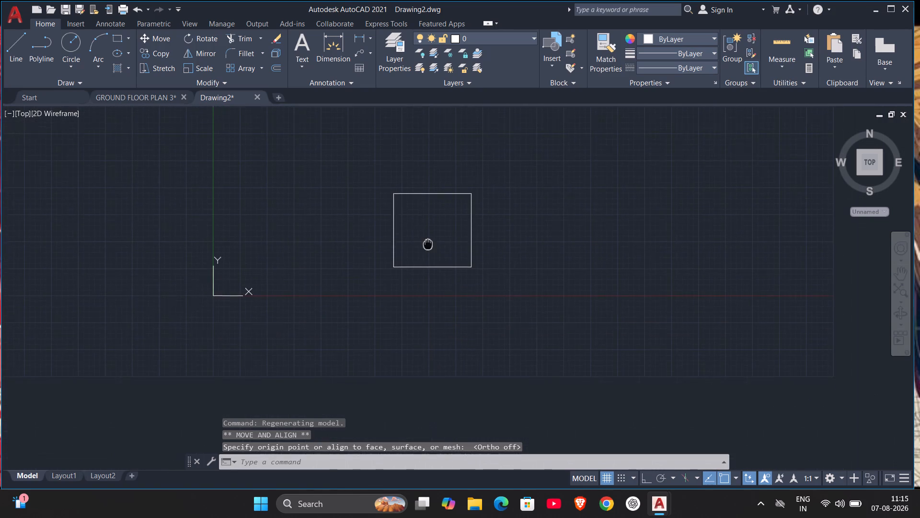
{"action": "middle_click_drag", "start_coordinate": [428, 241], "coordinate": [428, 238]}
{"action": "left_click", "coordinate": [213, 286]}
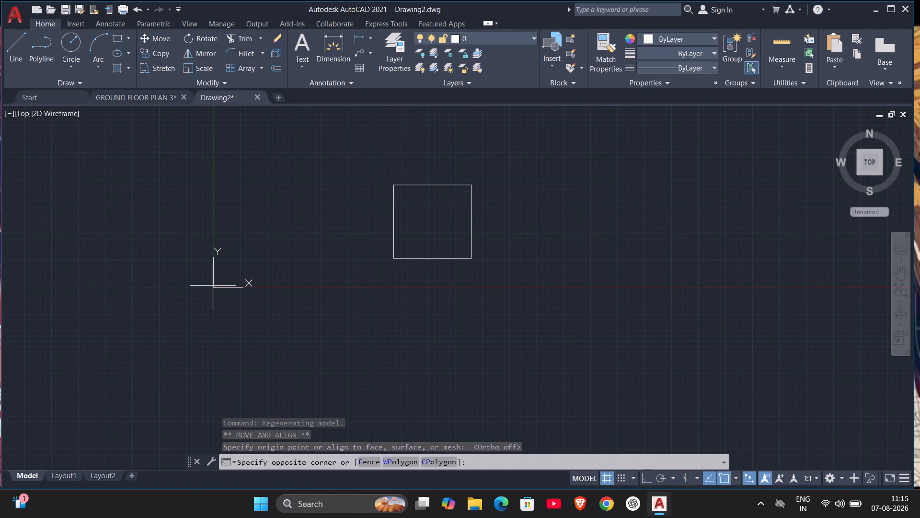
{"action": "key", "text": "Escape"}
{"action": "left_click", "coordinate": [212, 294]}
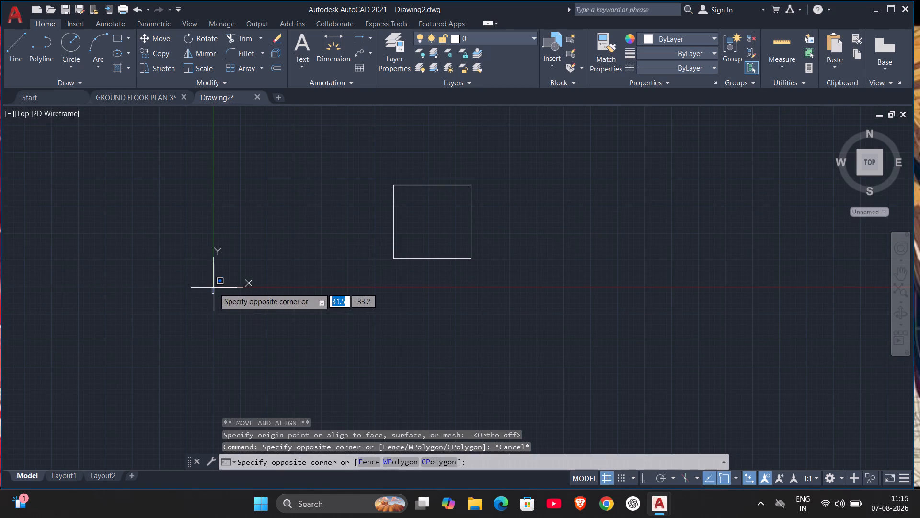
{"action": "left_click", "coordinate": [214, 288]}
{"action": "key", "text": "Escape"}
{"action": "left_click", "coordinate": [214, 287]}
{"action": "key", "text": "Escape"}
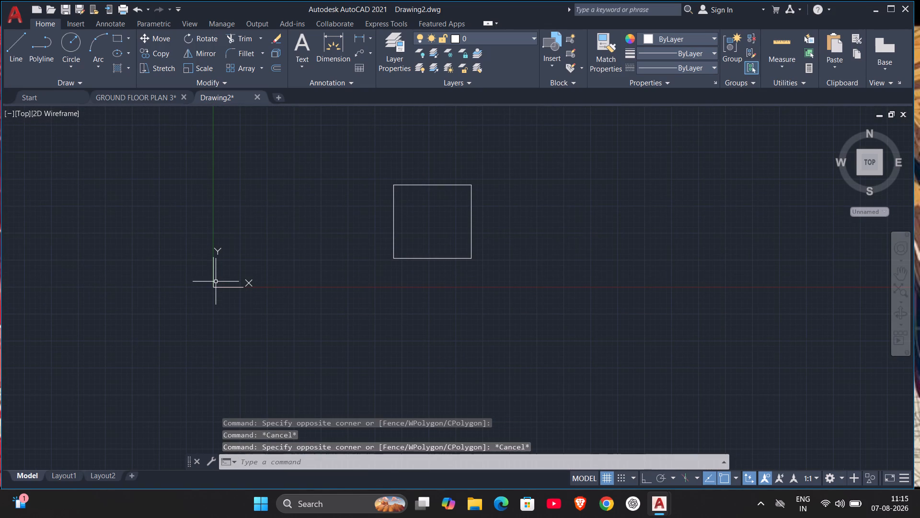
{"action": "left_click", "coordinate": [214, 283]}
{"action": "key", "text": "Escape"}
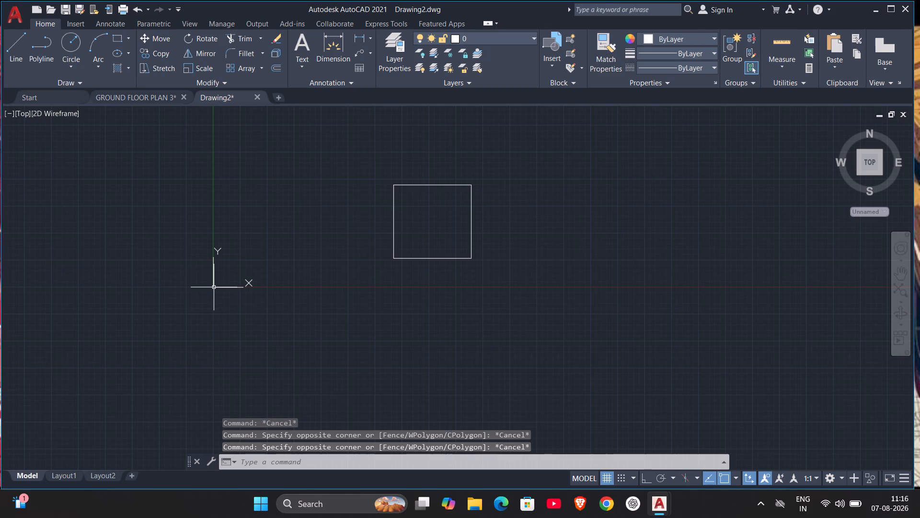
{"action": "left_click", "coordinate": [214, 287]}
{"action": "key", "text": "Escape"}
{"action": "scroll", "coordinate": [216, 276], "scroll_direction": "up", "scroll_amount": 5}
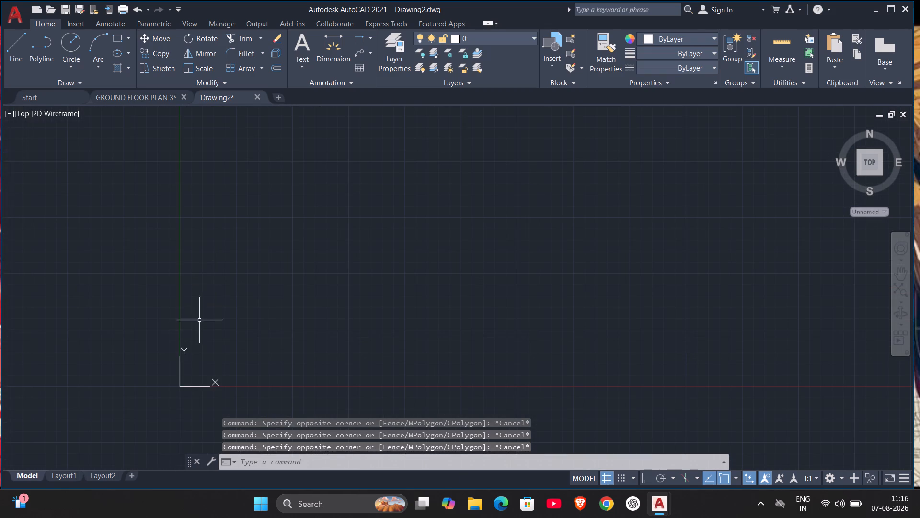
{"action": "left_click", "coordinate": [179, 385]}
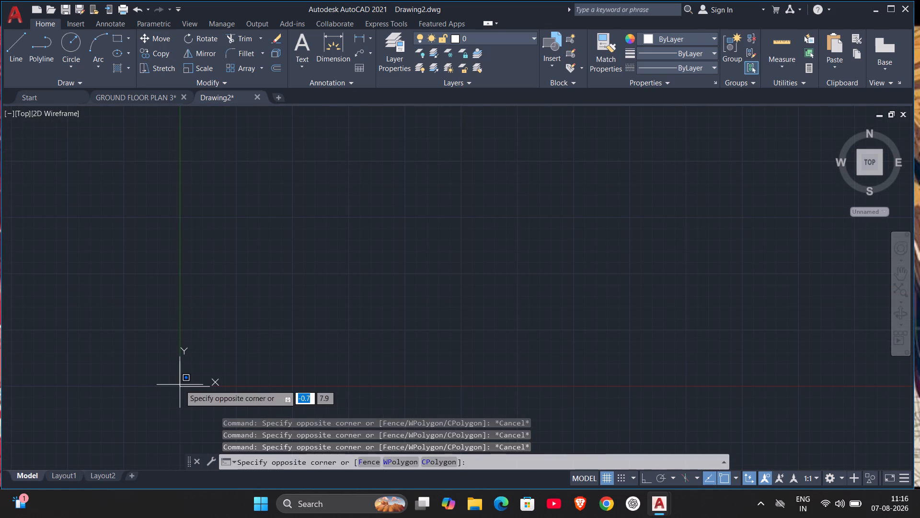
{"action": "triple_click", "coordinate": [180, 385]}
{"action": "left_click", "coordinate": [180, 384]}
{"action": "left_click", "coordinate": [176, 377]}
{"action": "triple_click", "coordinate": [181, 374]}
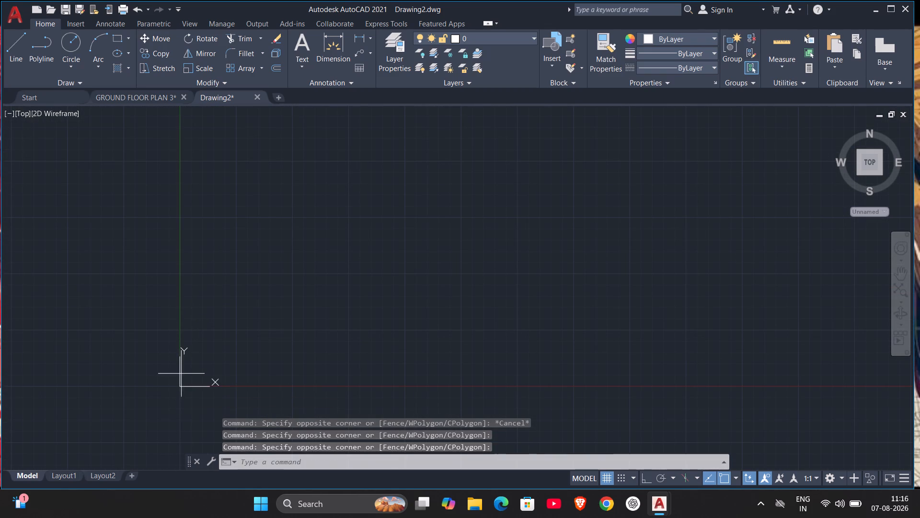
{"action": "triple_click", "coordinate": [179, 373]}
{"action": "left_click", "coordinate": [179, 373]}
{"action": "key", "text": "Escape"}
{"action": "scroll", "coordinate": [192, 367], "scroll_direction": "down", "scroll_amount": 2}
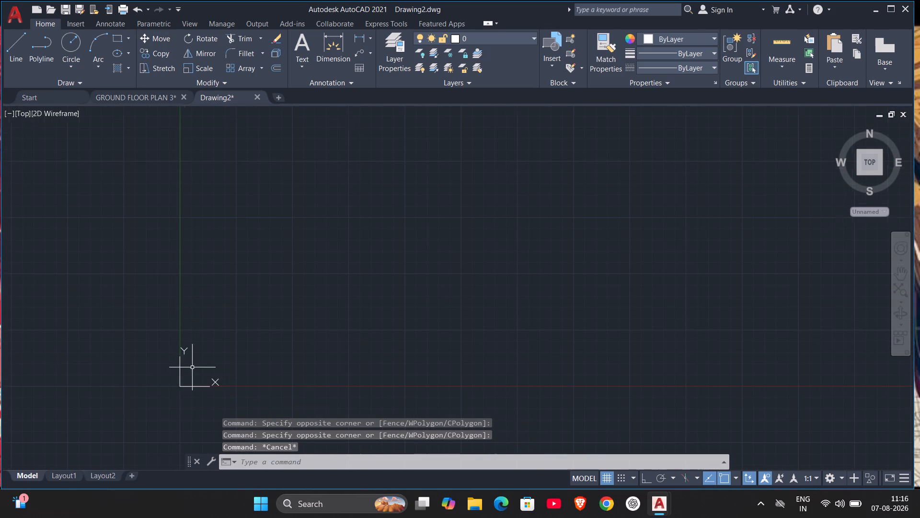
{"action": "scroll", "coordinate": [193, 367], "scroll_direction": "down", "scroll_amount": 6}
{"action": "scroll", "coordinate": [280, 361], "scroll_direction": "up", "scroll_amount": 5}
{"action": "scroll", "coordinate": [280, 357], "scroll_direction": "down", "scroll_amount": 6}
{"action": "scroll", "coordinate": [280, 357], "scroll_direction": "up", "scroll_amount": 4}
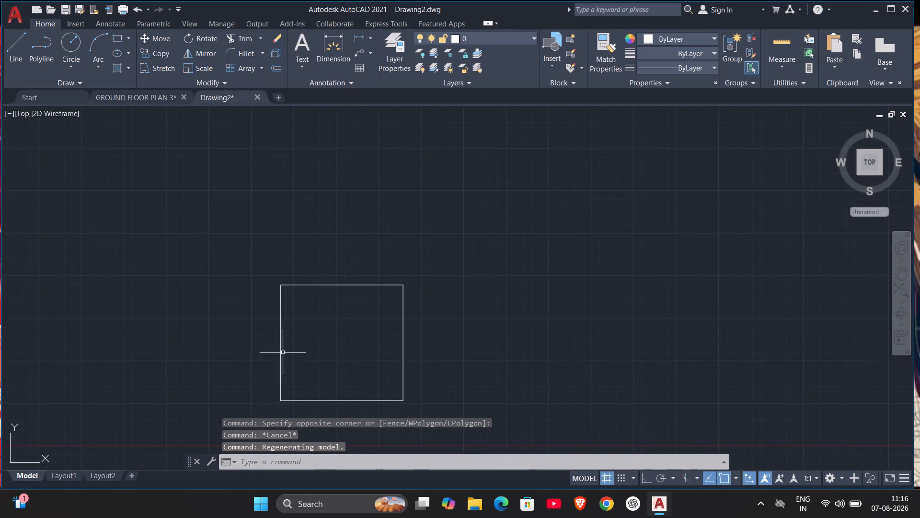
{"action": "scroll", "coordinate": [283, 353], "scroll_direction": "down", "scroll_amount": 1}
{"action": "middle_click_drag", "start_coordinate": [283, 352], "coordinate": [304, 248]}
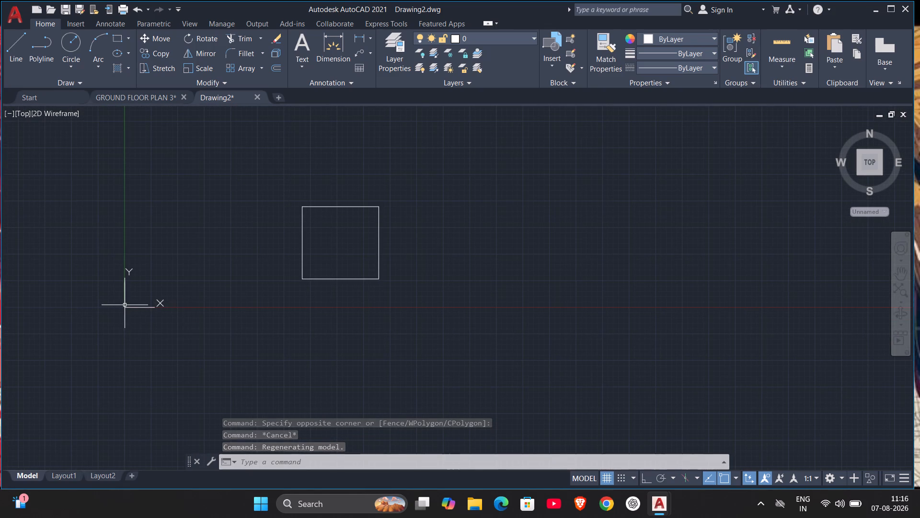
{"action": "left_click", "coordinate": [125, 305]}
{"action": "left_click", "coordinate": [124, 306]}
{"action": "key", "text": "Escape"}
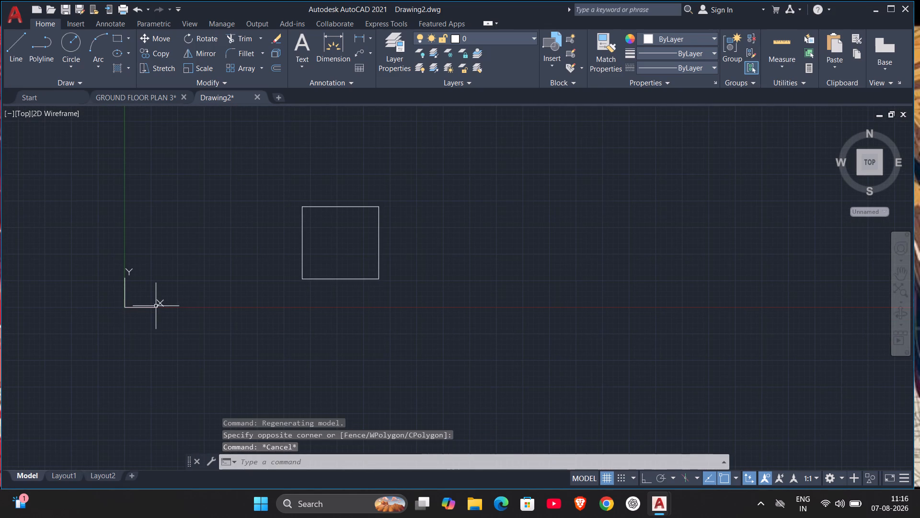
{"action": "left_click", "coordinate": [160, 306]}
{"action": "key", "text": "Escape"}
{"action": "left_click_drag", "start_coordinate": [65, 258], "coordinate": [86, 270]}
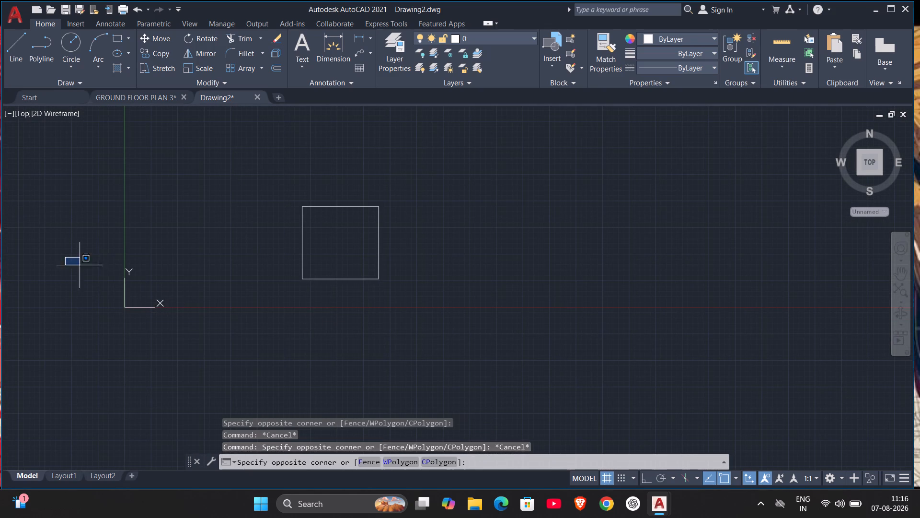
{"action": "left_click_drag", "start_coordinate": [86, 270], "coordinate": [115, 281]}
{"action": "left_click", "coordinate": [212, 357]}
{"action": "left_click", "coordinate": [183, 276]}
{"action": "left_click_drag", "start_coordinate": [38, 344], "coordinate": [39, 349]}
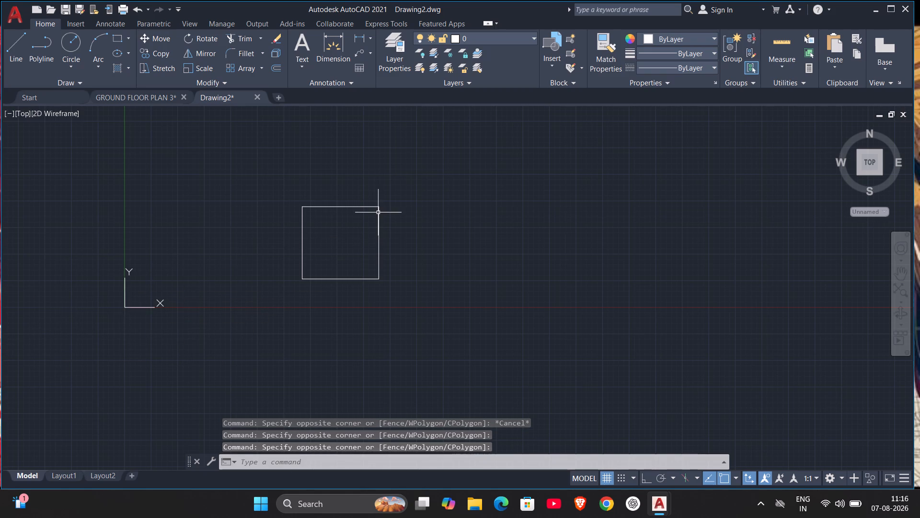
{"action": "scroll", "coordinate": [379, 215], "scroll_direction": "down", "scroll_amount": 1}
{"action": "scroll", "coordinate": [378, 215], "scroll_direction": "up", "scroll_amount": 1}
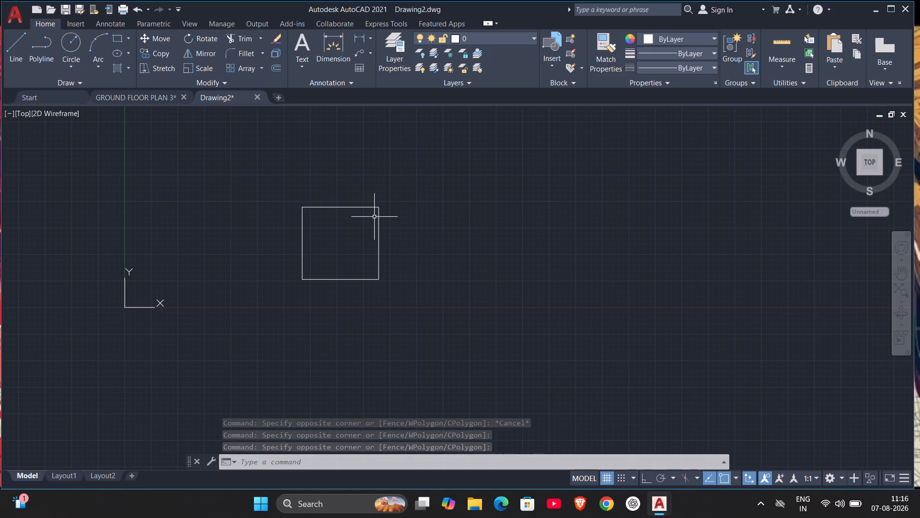
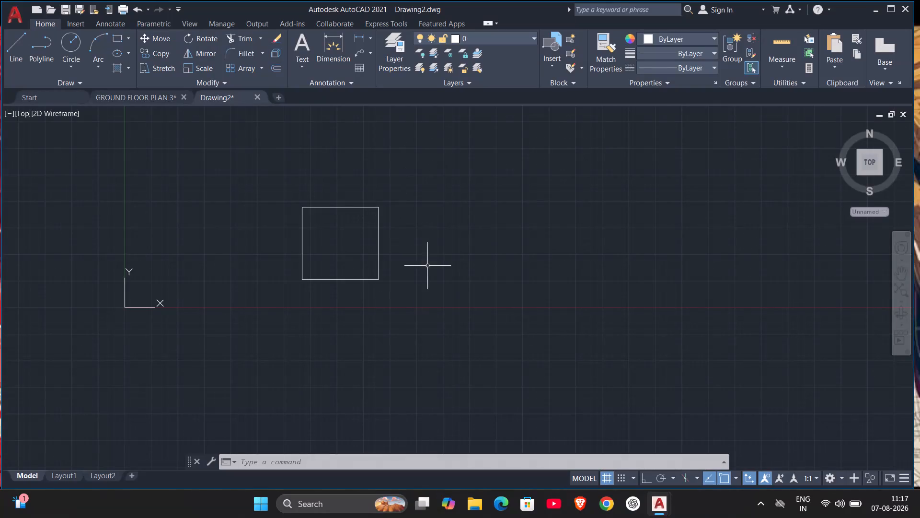
Start the Offset command for the sides of the closed rectangular outline.
{"action": "key", "text": "o"}
{"action": "key", "text": "Return"}
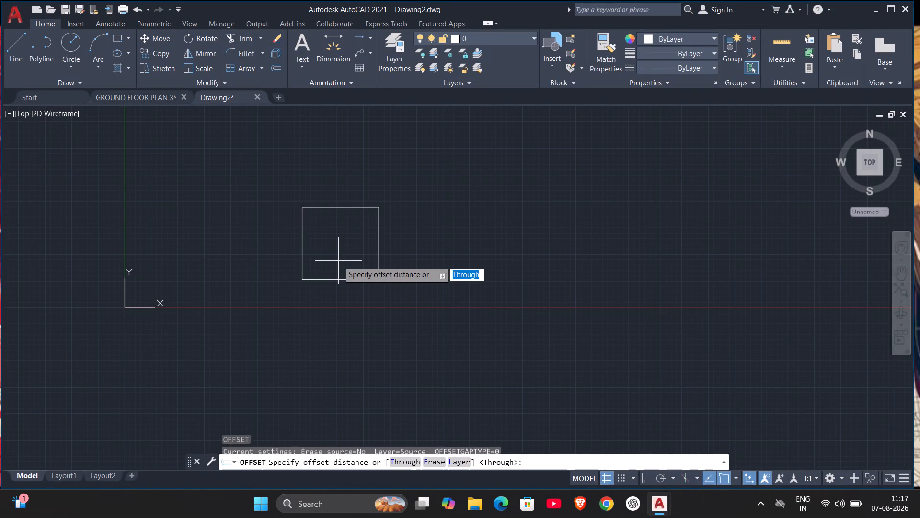
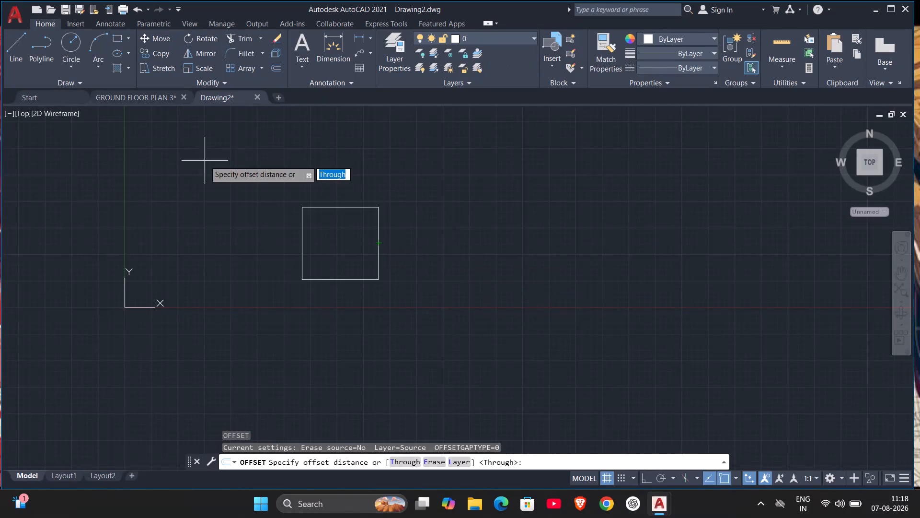
Abandon the offset and erase all four sides of the closed rectangular outline.
{"action": "left_click_drag", "start_coordinate": [263, 192], "coordinate": [268, 197]}
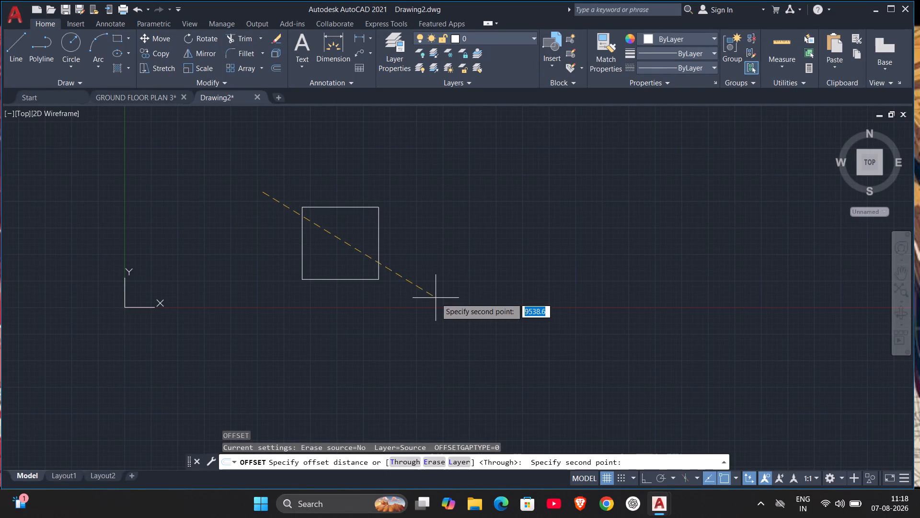
{"action": "key", "text": "Escape"}
{"action": "left_click_drag", "start_coordinate": [392, 166], "coordinate": [385, 200]}
{"action": "left_click", "coordinate": [254, 330]}
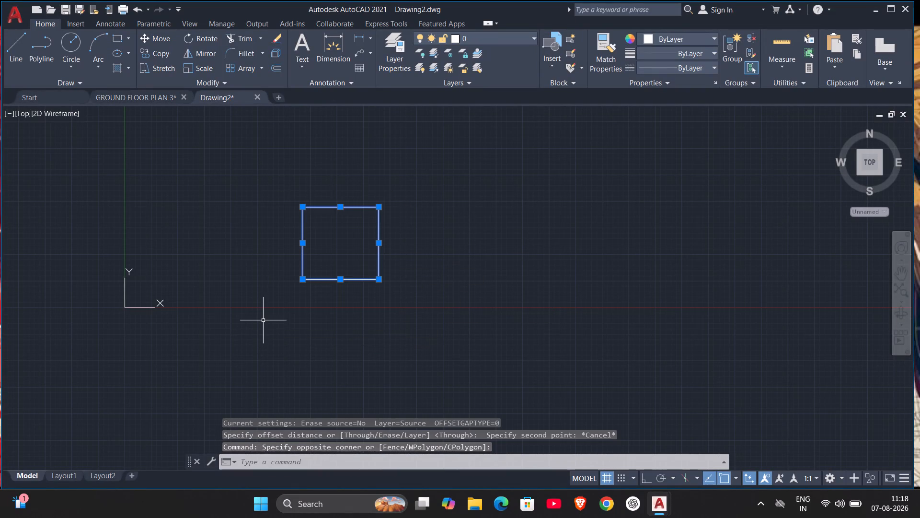
{"action": "key", "text": "Delete"}
{"action": "middle_click_drag", "start_coordinate": [238, 232], "coordinate": [149, 371]}
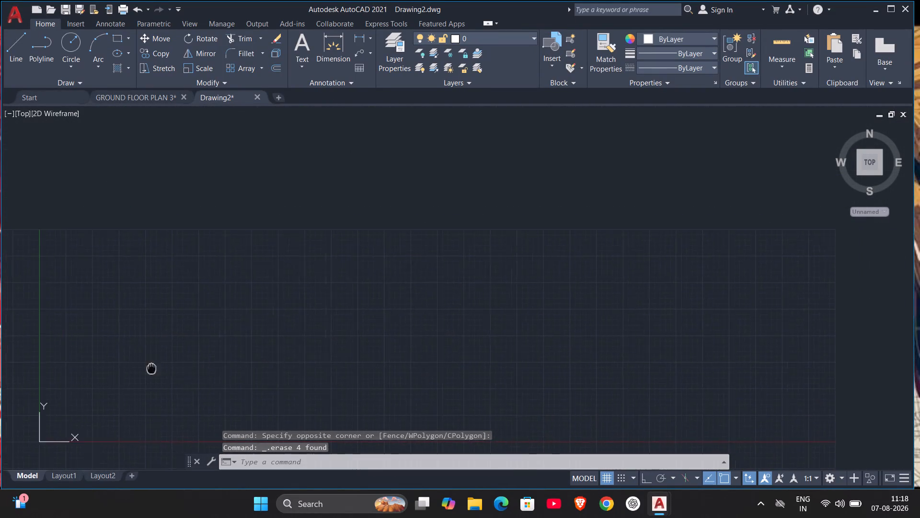
{"action": "middle_click_drag", "start_coordinate": [149, 371], "coordinate": [137, 391]}
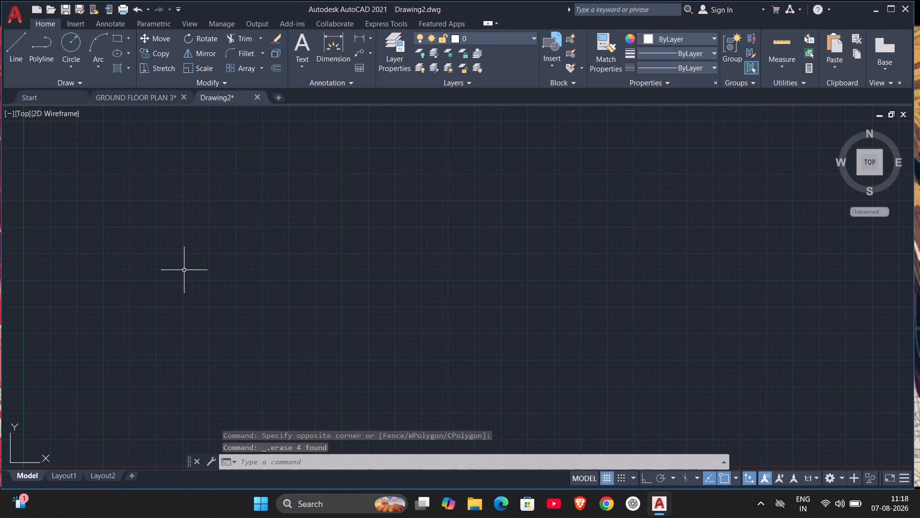
{"action": "key", "text": "Escape"}
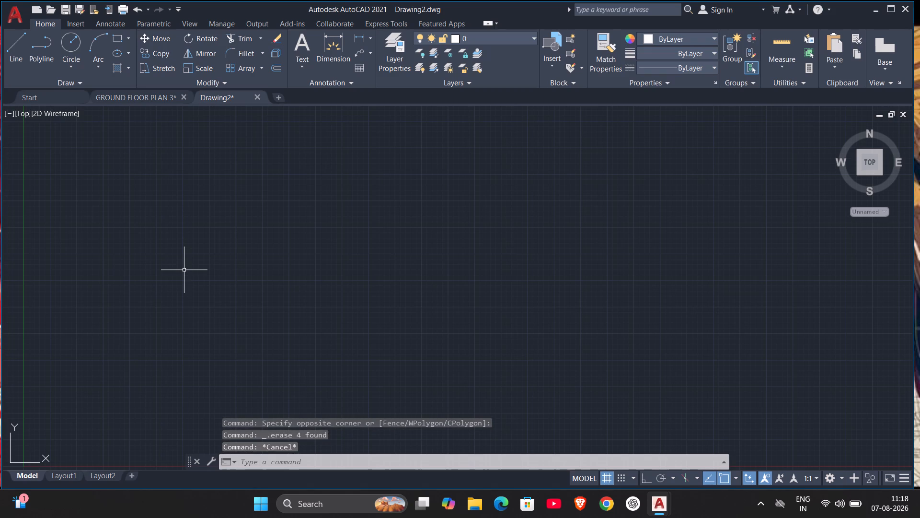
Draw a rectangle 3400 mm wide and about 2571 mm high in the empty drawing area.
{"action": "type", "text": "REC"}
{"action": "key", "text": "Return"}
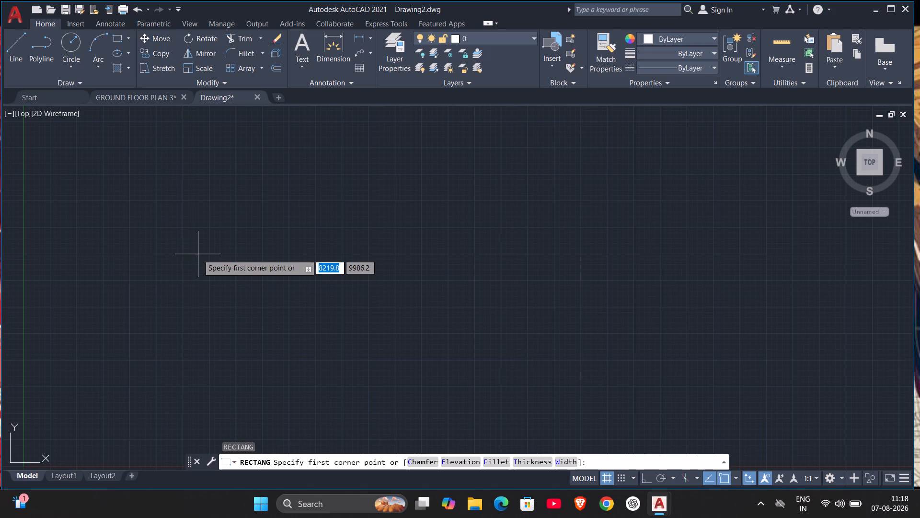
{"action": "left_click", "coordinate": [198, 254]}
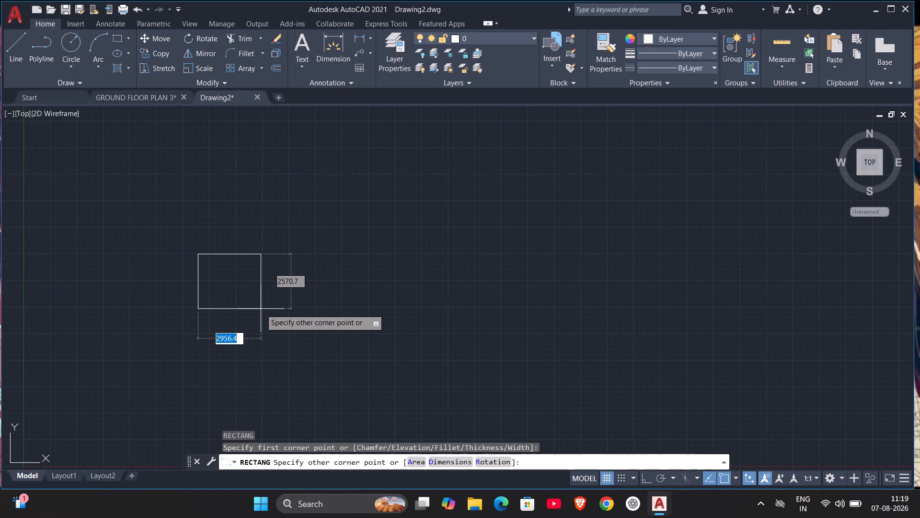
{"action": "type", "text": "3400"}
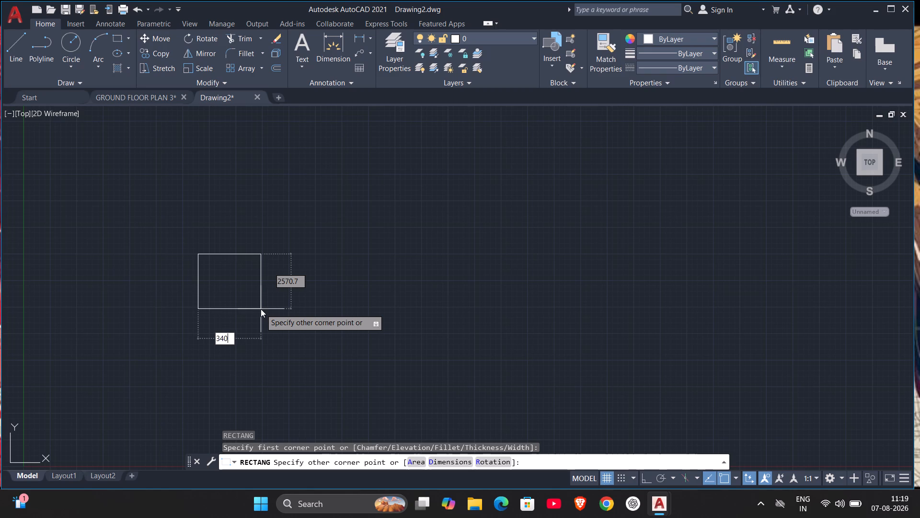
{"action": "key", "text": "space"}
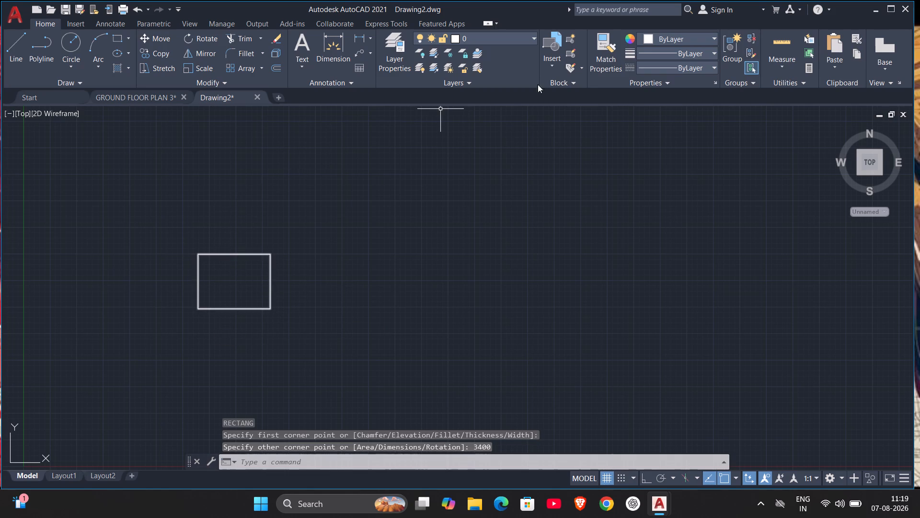
Measure the sides of the new rectangle with the quick Measure tool.
{"action": "left_click", "coordinate": [786, 44]}
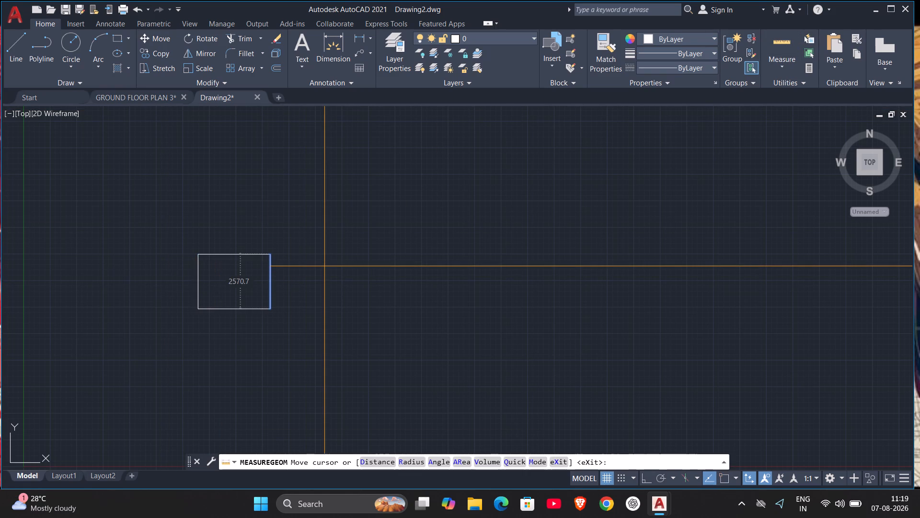
{"action": "key", "text": "Escape"}
{"action": "key", "text": "space"}
{"action": "key", "text": "Escape"}
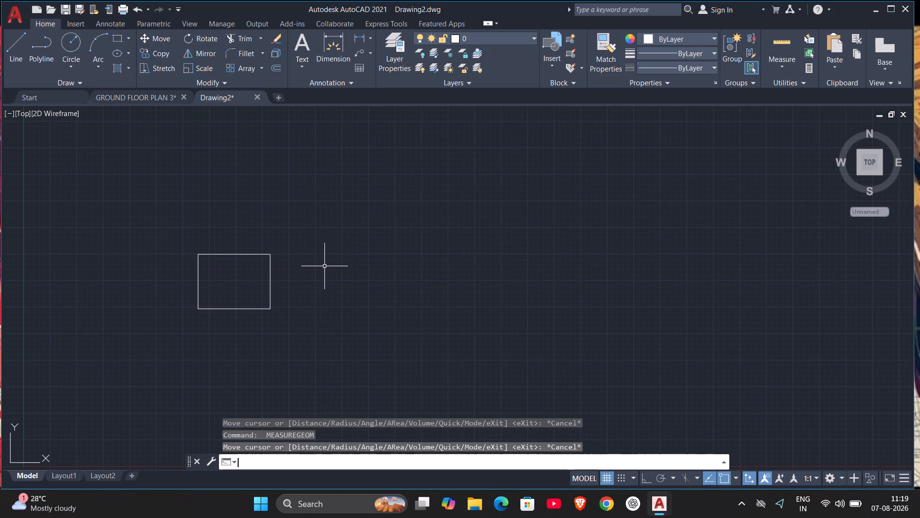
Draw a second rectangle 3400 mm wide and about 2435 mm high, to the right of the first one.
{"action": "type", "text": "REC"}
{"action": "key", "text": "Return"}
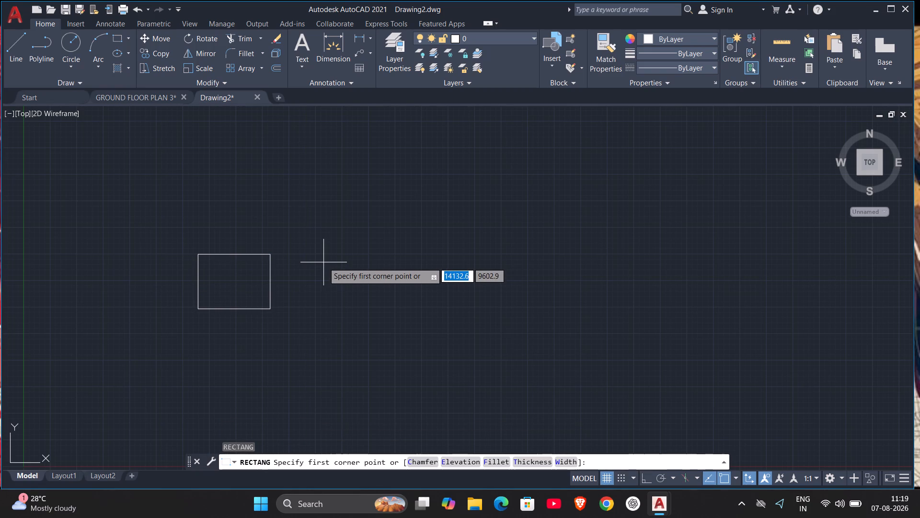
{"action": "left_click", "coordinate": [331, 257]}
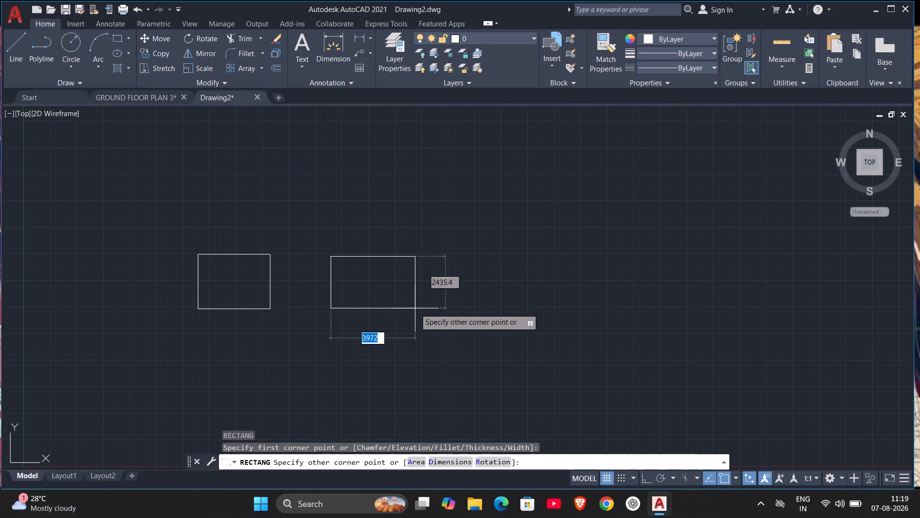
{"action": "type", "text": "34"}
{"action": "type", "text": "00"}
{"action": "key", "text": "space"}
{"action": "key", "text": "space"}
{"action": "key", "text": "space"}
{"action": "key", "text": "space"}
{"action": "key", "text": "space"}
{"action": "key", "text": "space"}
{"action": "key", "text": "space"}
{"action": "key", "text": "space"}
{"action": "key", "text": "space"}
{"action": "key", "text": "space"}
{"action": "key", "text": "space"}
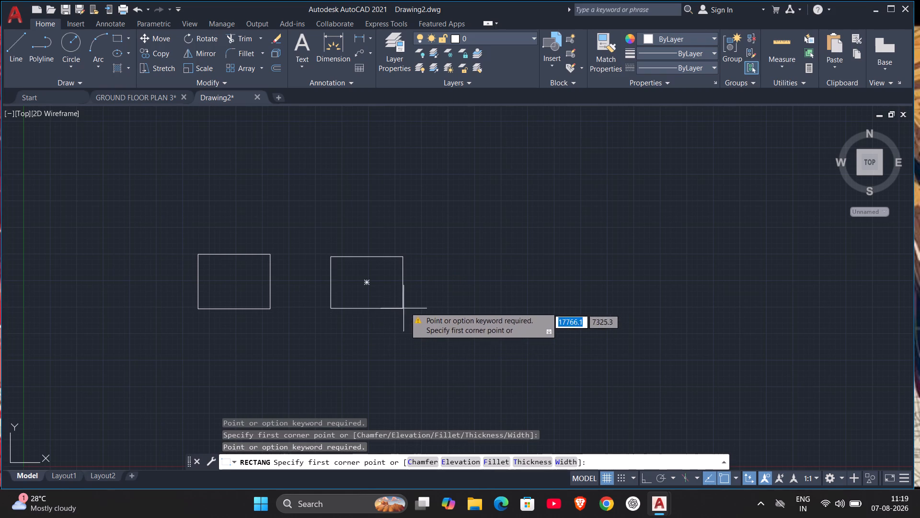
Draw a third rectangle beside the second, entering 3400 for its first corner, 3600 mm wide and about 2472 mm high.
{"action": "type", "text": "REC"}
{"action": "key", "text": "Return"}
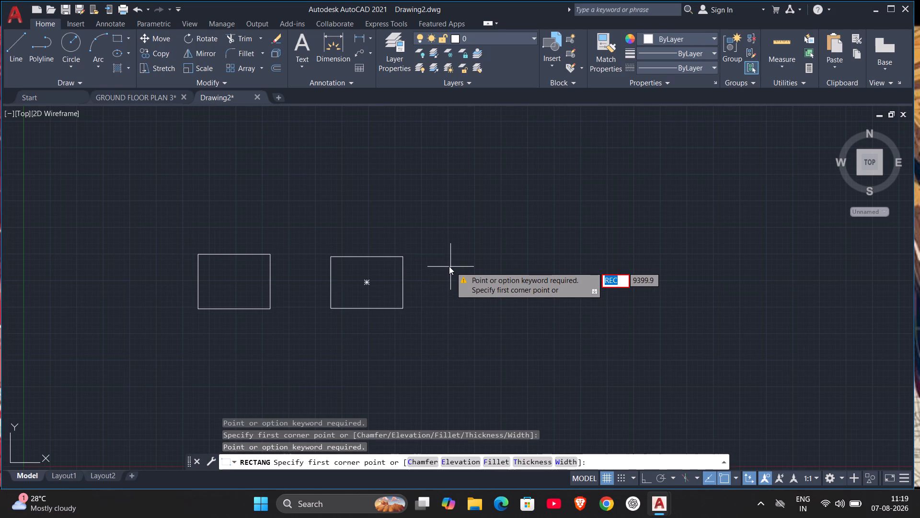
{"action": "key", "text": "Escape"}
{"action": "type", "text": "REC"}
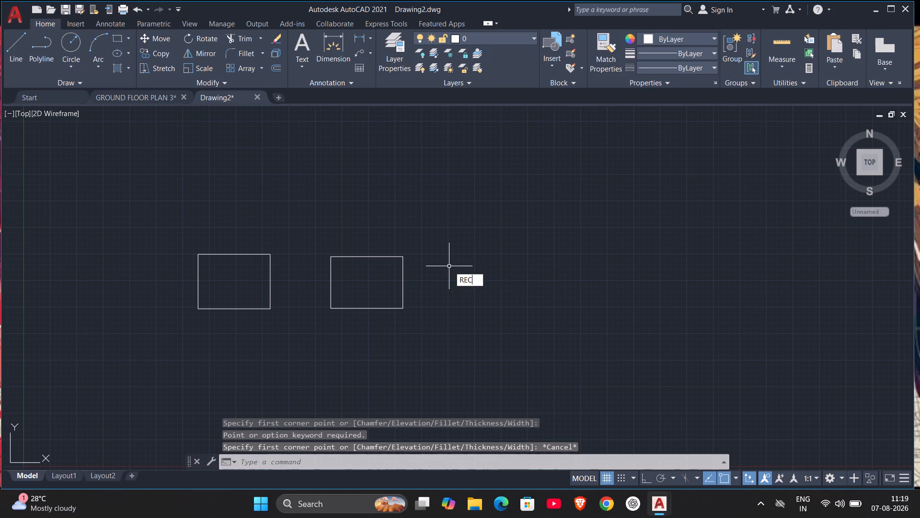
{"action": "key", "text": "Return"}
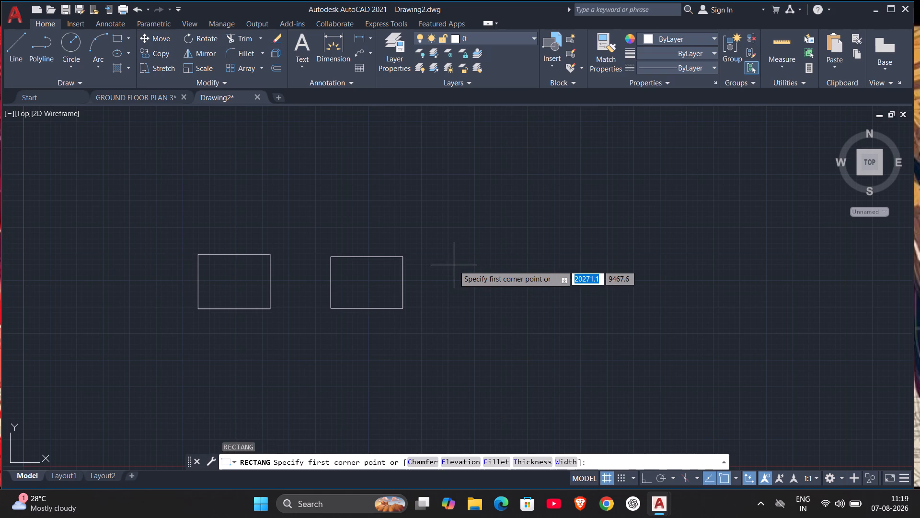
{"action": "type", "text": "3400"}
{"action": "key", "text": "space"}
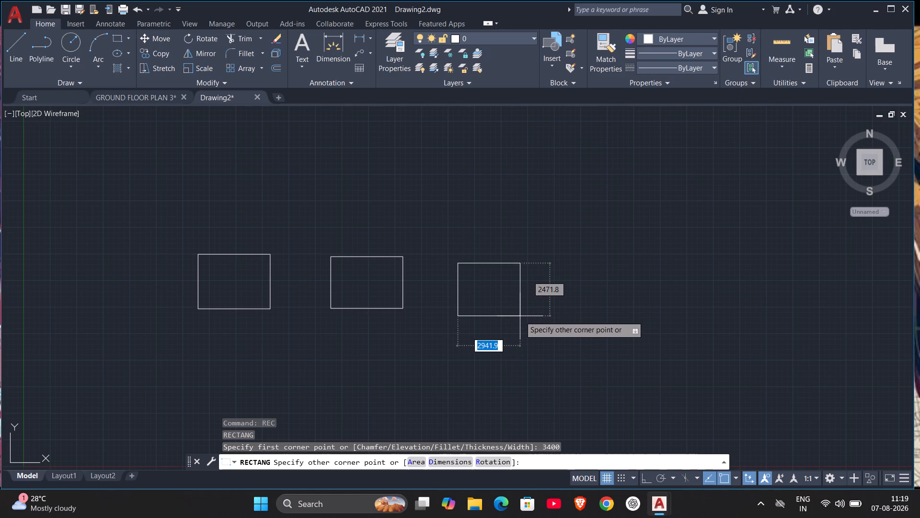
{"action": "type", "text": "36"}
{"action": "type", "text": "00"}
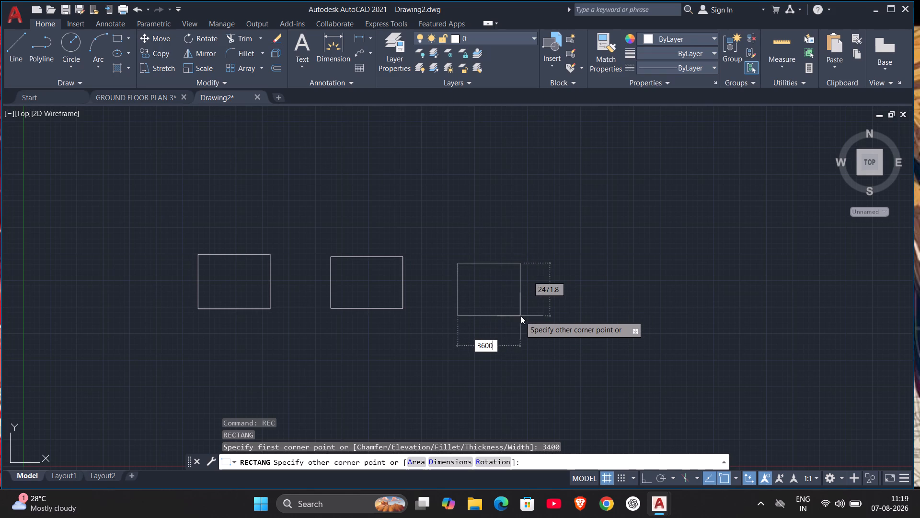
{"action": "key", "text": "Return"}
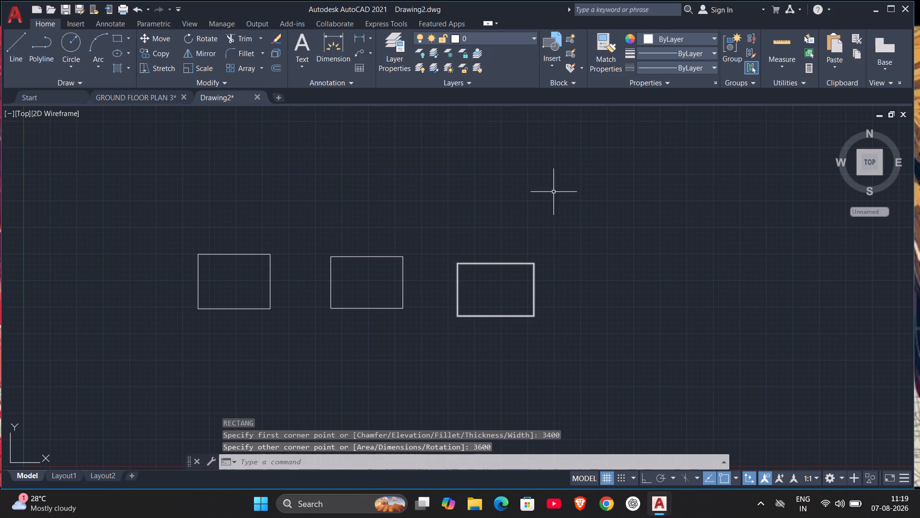
Measure the sides of the drawn rectangles with the quick Measure tool.
{"action": "left_click", "coordinate": [782, 31]}
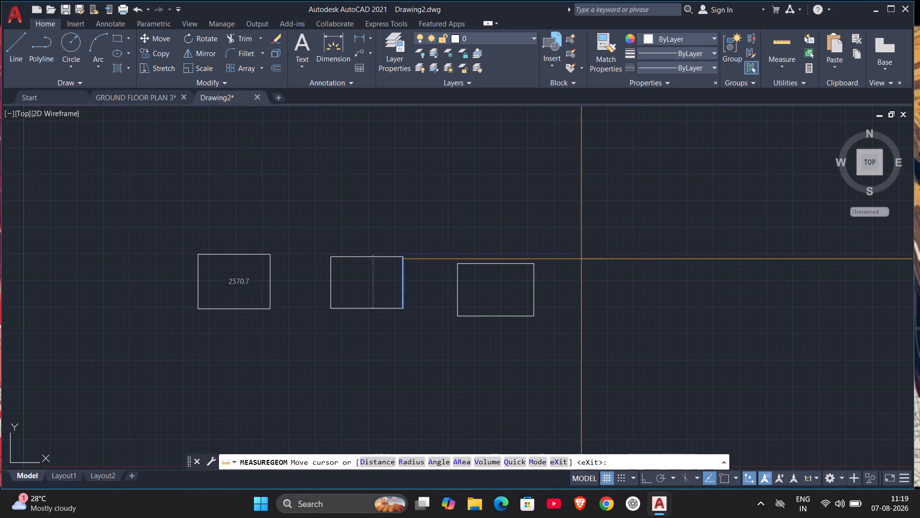
{"action": "key", "text": "Escape"}
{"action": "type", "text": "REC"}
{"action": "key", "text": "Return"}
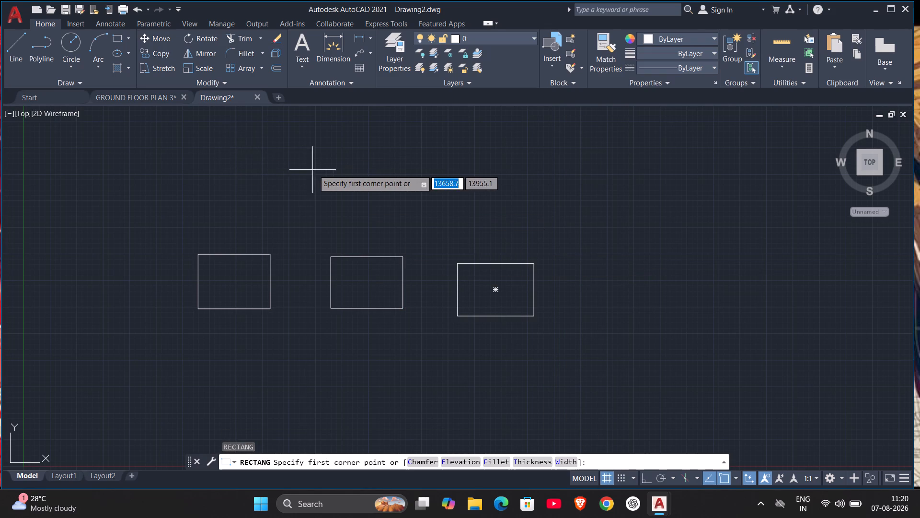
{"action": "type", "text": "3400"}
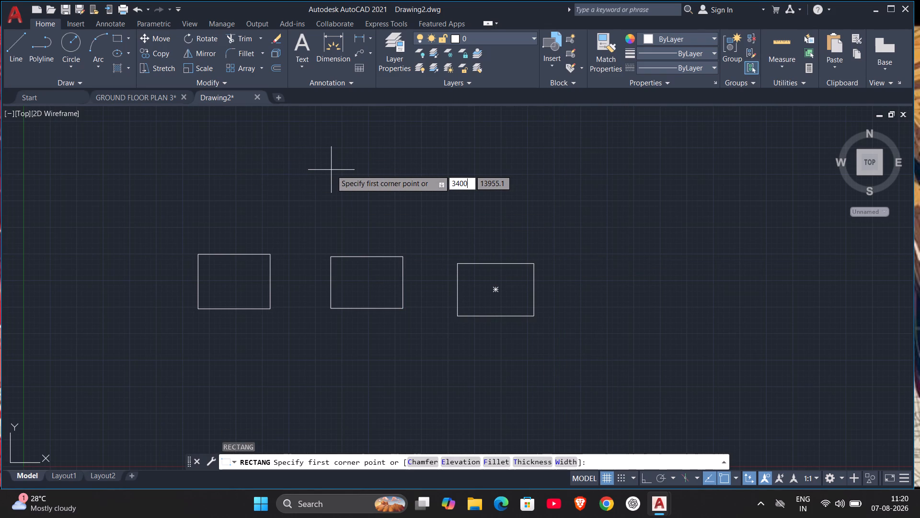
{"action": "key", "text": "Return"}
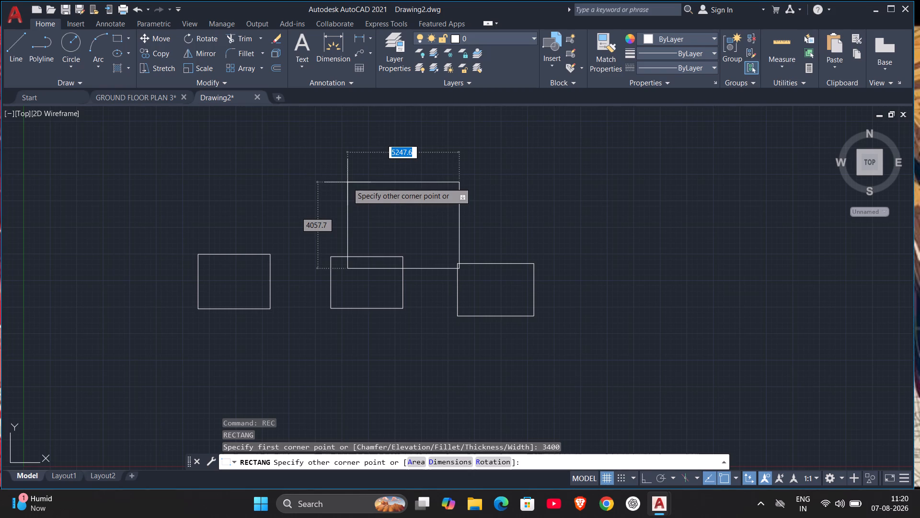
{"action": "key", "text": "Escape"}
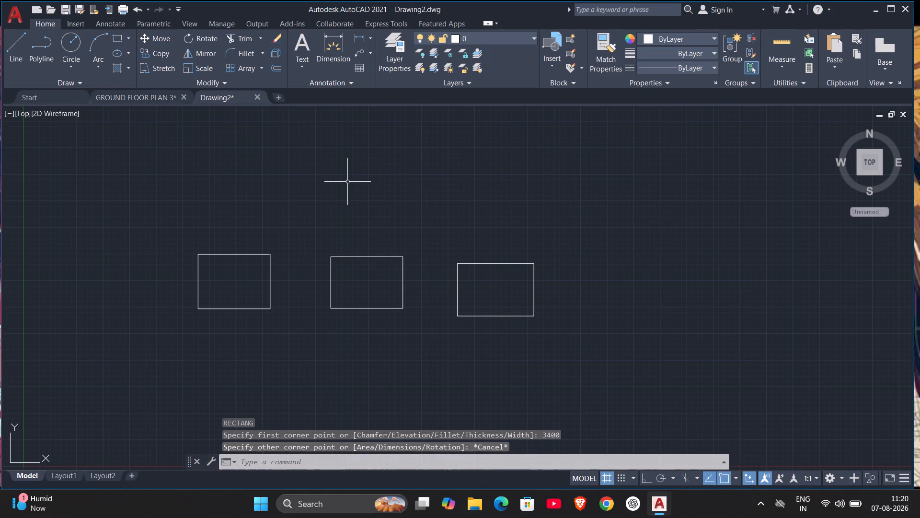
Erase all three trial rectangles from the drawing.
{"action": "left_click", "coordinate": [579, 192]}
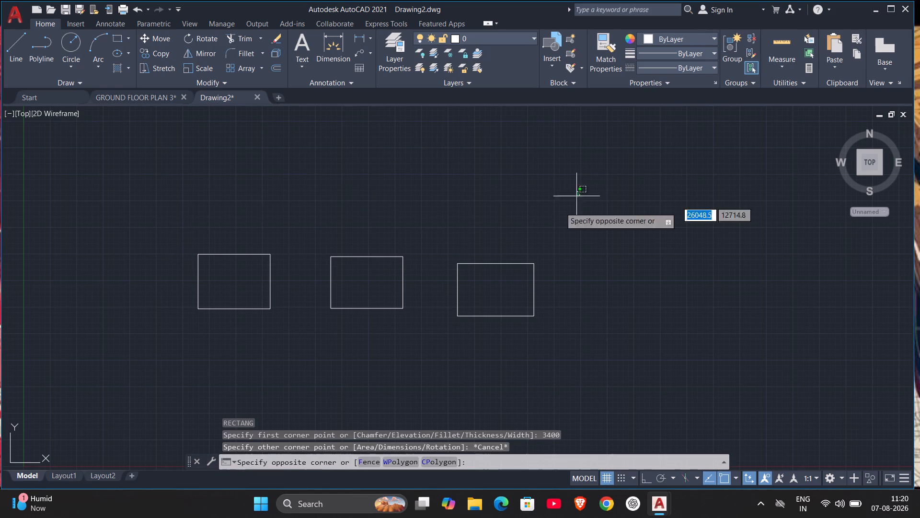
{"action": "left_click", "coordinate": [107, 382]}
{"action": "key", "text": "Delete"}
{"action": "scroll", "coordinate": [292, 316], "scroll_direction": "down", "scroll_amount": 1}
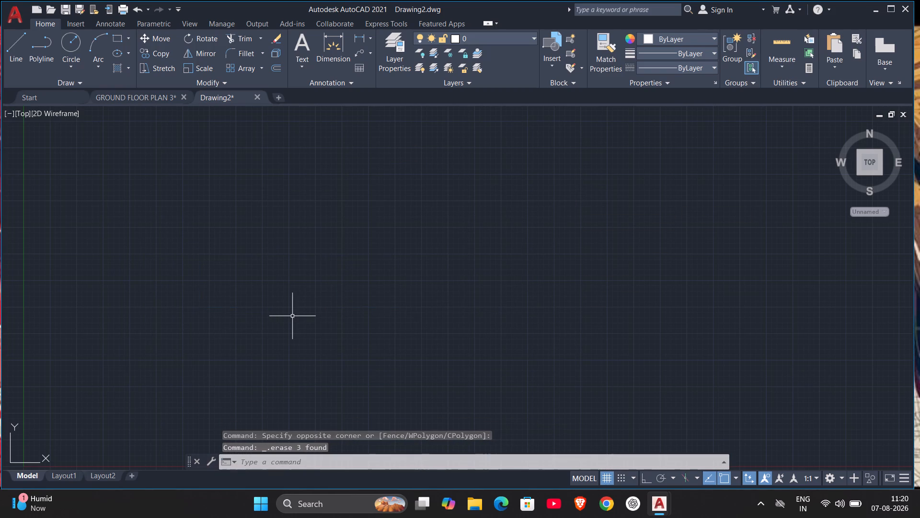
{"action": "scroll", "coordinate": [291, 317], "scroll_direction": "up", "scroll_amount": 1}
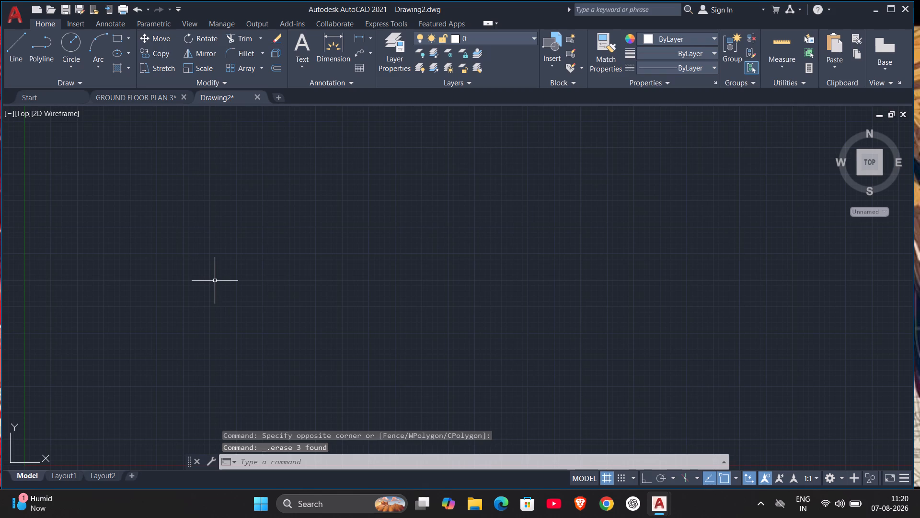
Draw a closed rectangular outline with Line and Ortho on, 3400 mm horizontally by 3600 mm vertically.
{"action": "key", "text": "l"}
{"action": "key", "text": "Return"}
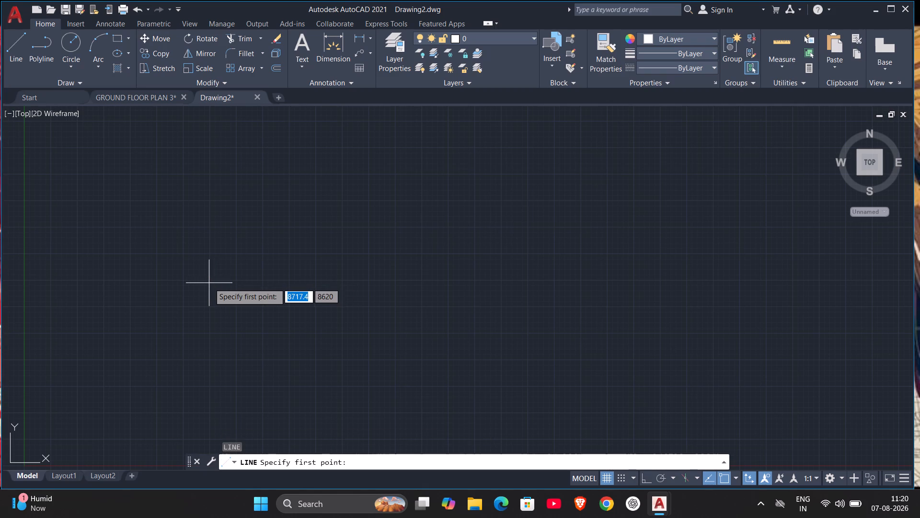
{"action": "left_click", "coordinate": [221, 247]}
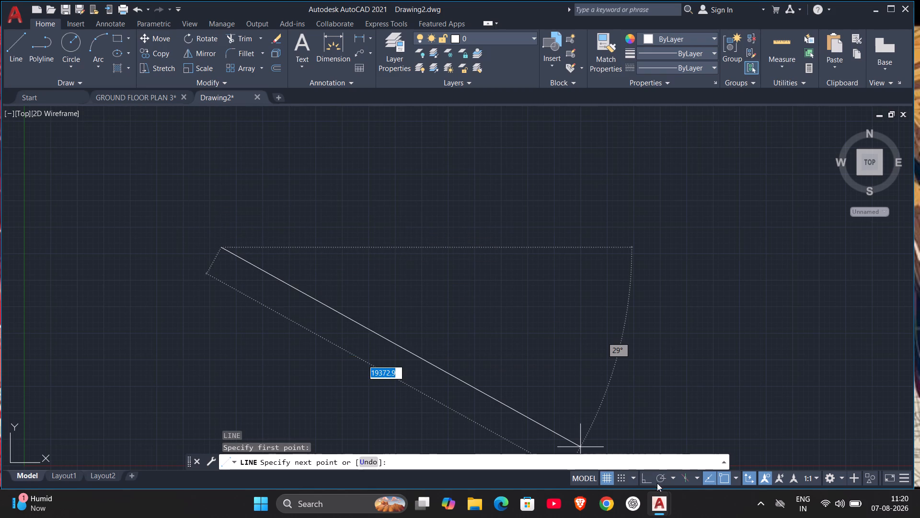
{"action": "left_click", "coordinate": [650, 480]}
{"action": "type", "text": "3400"}
{"action": "key", "text": "Return"}
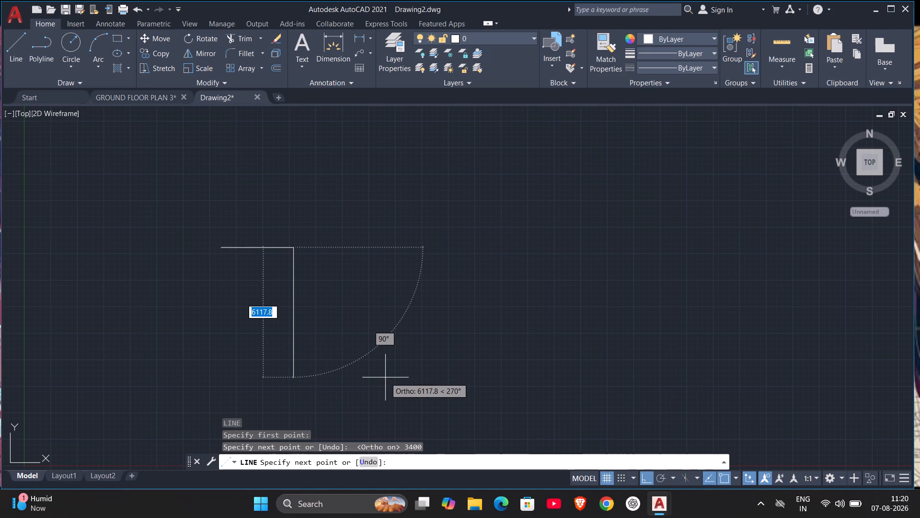
{"action": "type", "text": "3600"}
{"action": "key", "text": "Return"}
{"action": "type", "text": "3400"}
{"action": "key", "text": "Return"}
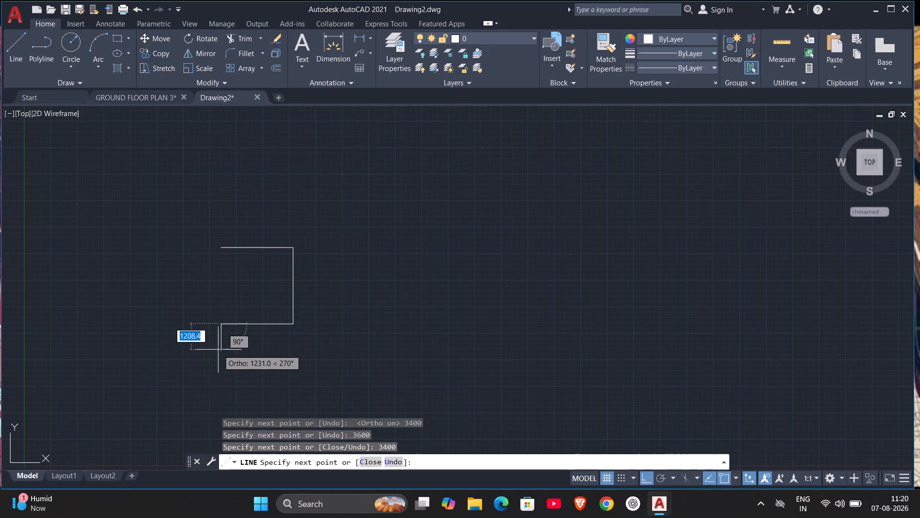
{"action": "type", "text": "3600"}
{"action": "key", "text": "Return"}
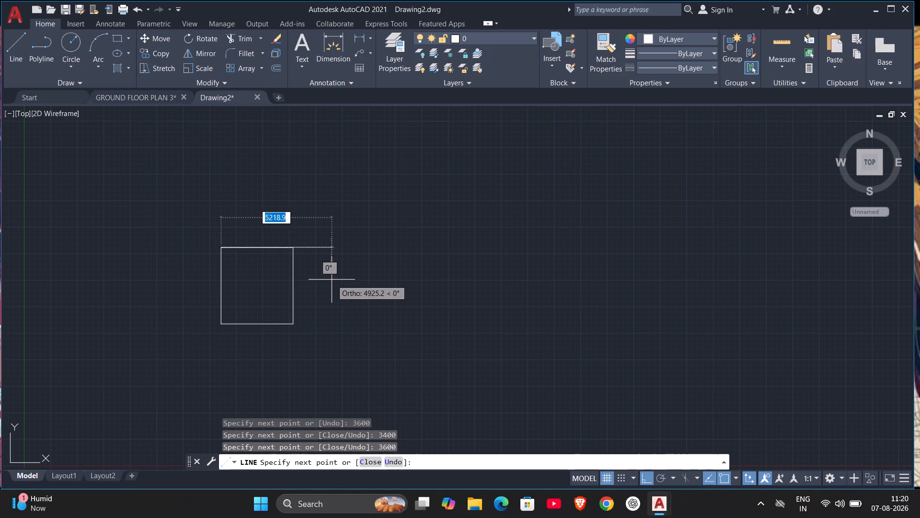
{"action": "key", "text": "Escape"}
{"action": "scroll", "coordinate": [207, 253], "scroll_direction": "up", "scroll_amount": 2}
{"action": "scroll", "coordinate": [249, 261], "scroll_direction": "down", "scroll_amount": 2}
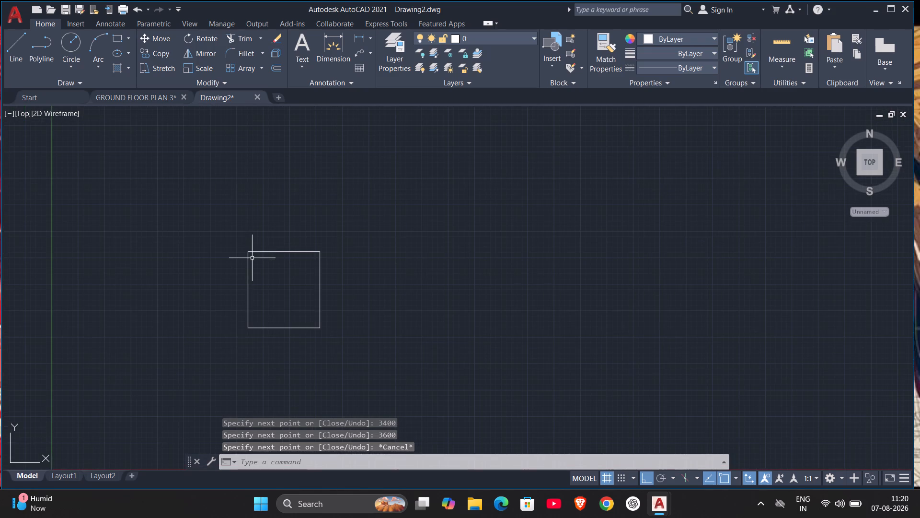
{"action": "scroll", "coordinate": [252, 258], "scroll_direction": "up", "scroll_amount": 1}
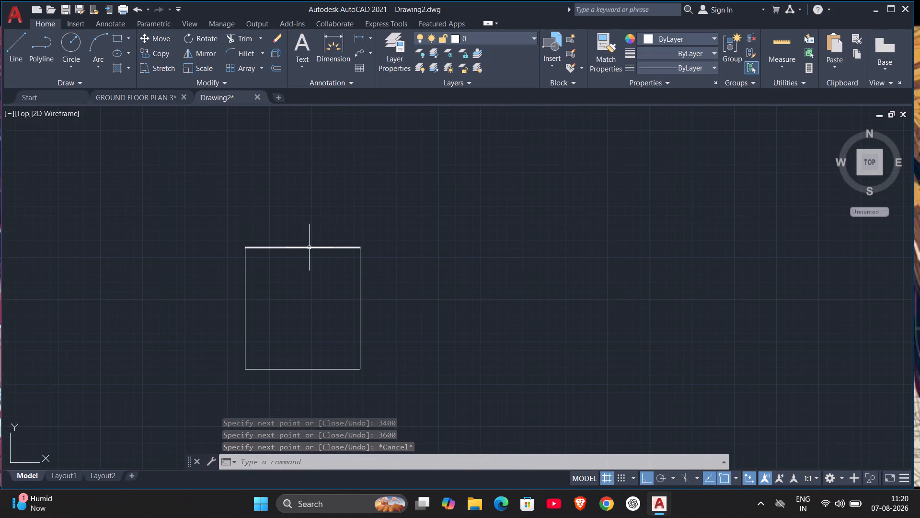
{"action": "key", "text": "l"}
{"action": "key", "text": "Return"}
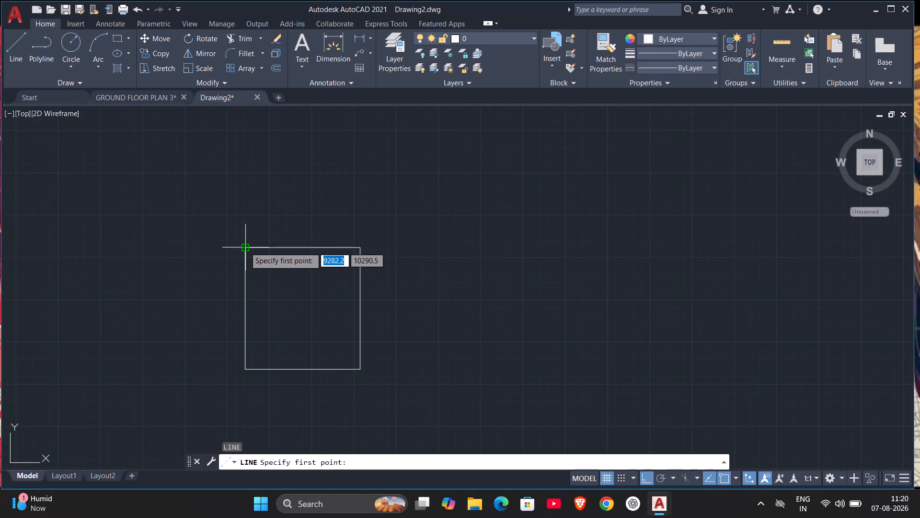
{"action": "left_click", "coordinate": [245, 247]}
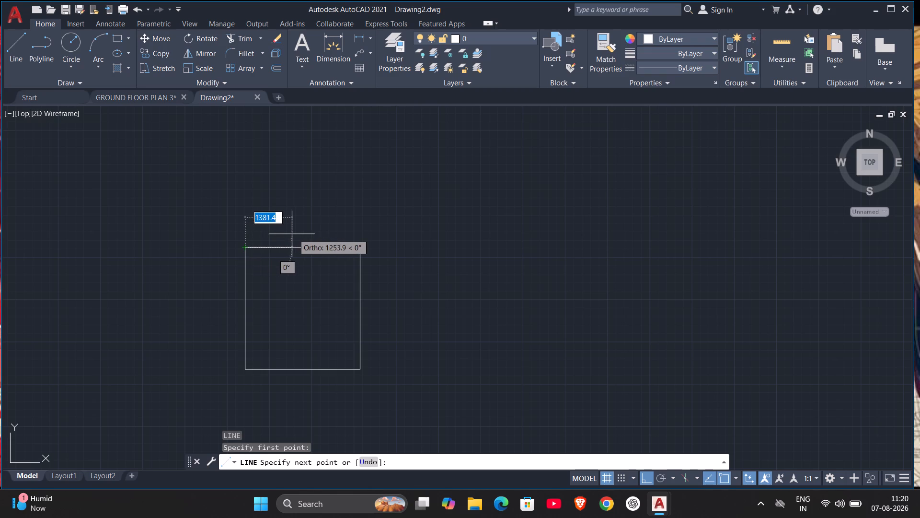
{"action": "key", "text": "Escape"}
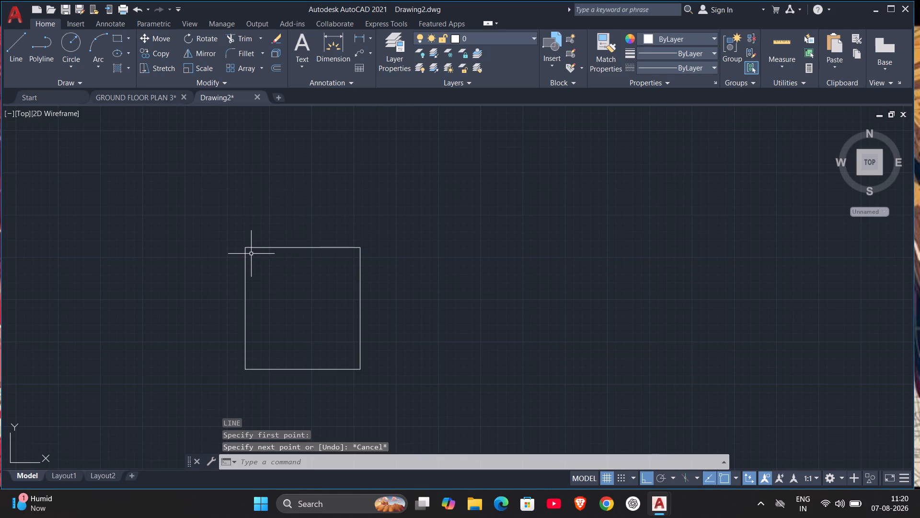
Draw a closed room outline with Line, 1975 mm wide by 1400 mm high, starting 225 mm above the large outline's upper-left corner.
{"action": "key", "text": "l"}
{"action": "key", "text": "Return"}
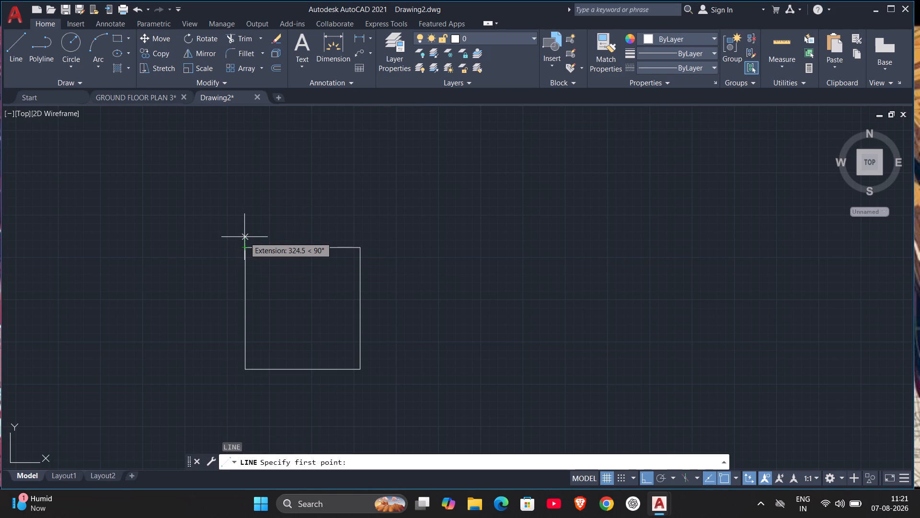
{"action": "type", "text": "225"}
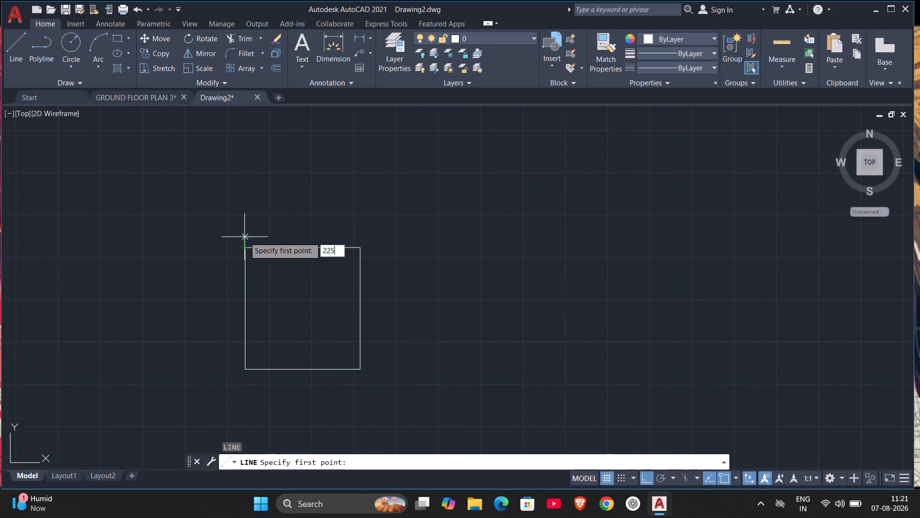
{"action": "key", "text": "Return"}
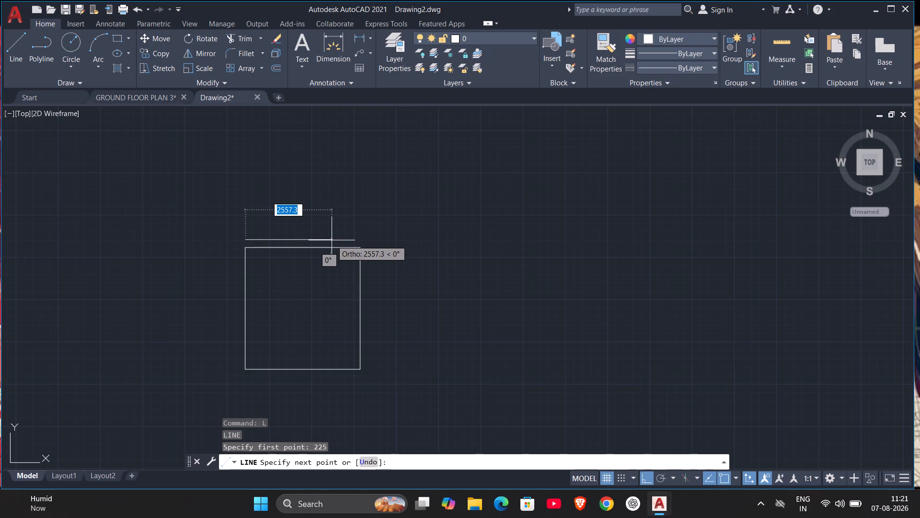
{"action": "type", "text": "11"}
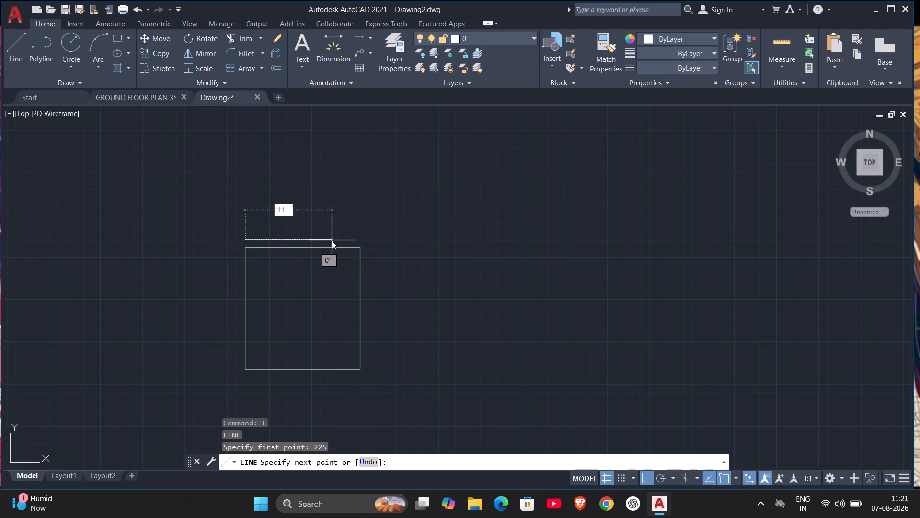
{"action": "key", "text": "backslash"}
{"action": "key", "text": "BackSpace"}
{"action": "key", "text": "BackSpace"}
{"action": "key", "text": "9"}
{"action": "type", "text": "75"}
{"action": "key", "text": "Return"}
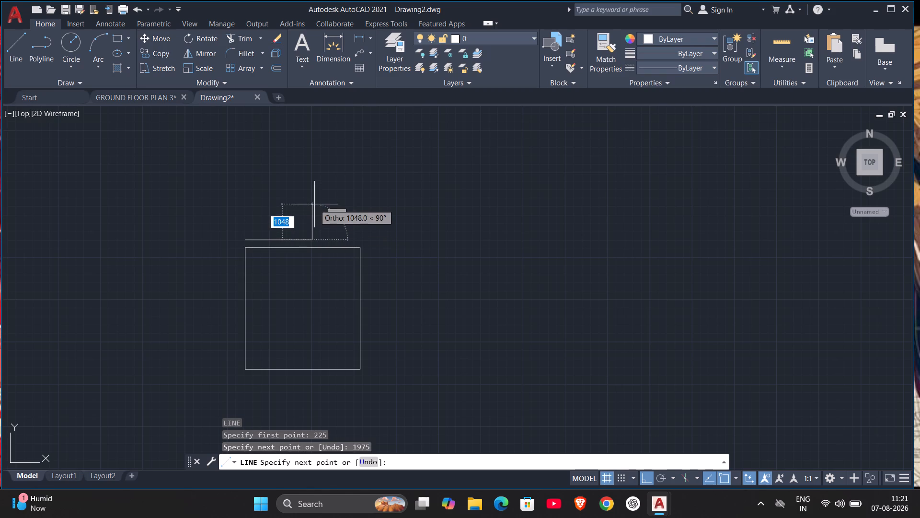
{"action": "type", "text": "1400"}
{"action": "key", "text": "Return"}
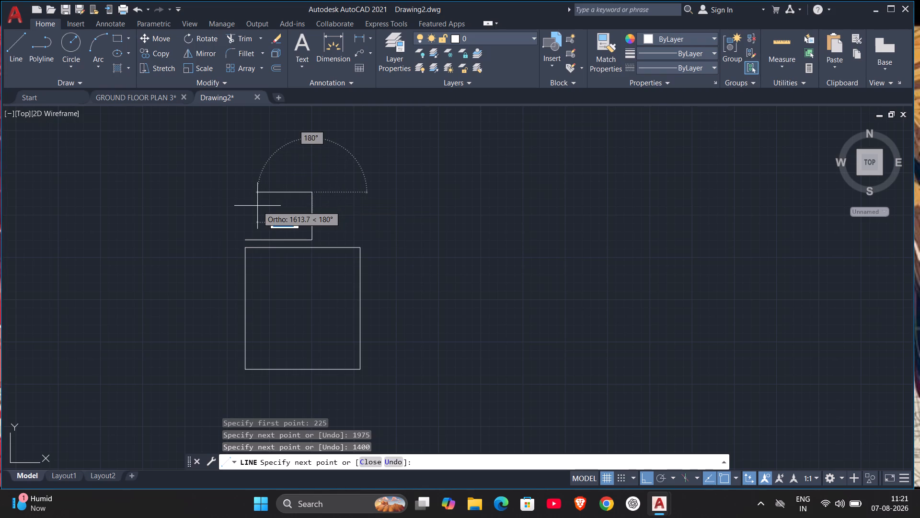
{"action": "key", "text": "1"}
{"action": "type", "text": "975"}
{"action": "key", "text": "Return"}
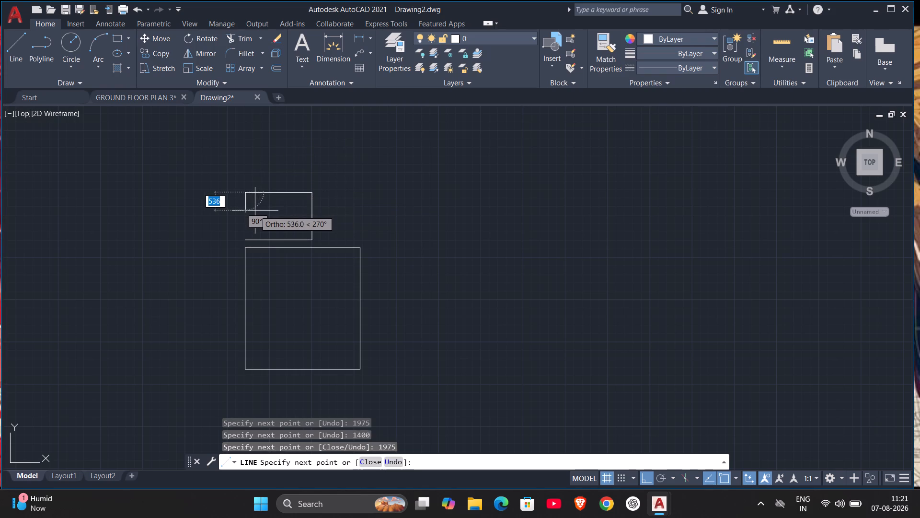
{"action": "key", "text": "1"}
{"action": "type", "text": "400"}
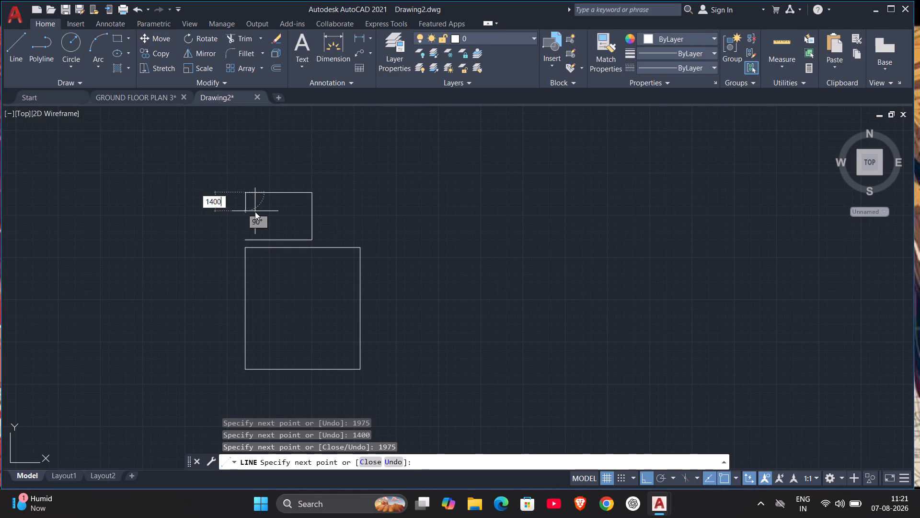
{"action": "key", "text": "Return"}
{"action": "key", "text": "Escape"}
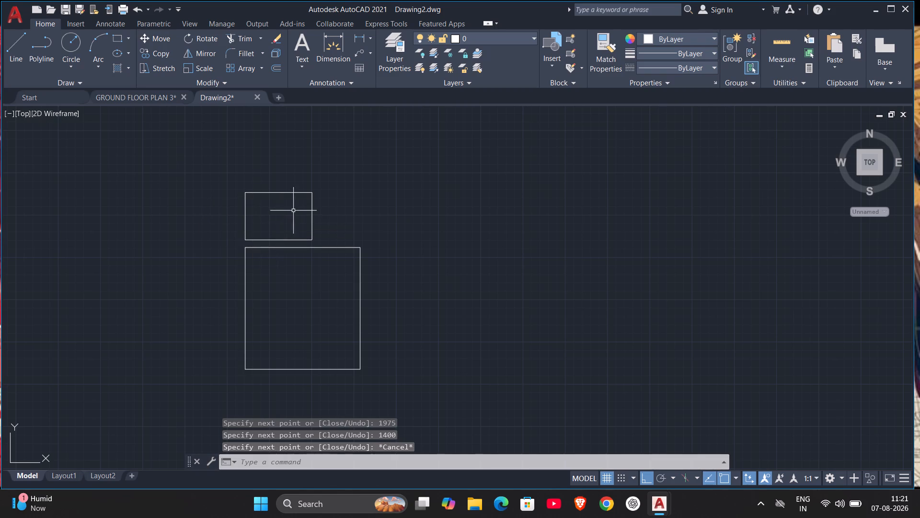
Draw a second closed room outline with Line, 1200 mm wide by 1400 mm high, starting 225 mm right of the 1975 mm room's lower-right corner.
{"action": "key", "text": "space"}
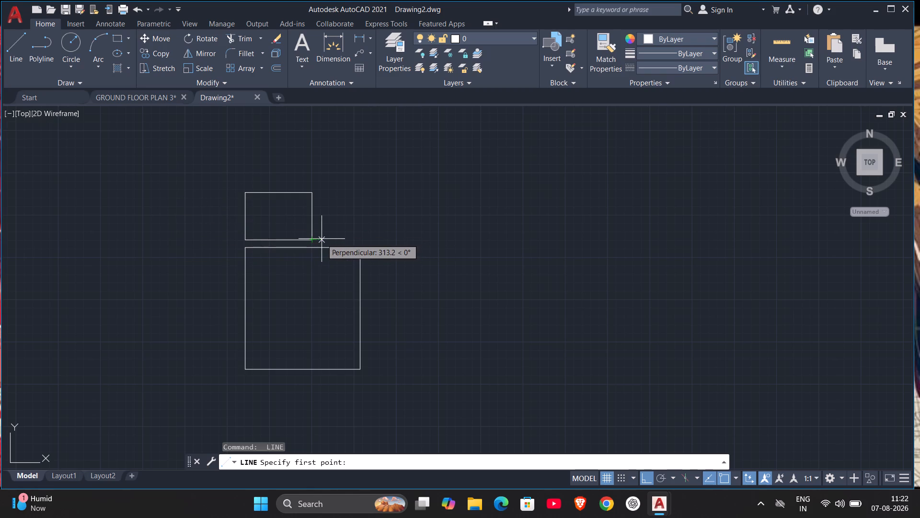
{"action": "type", "text": "225"}
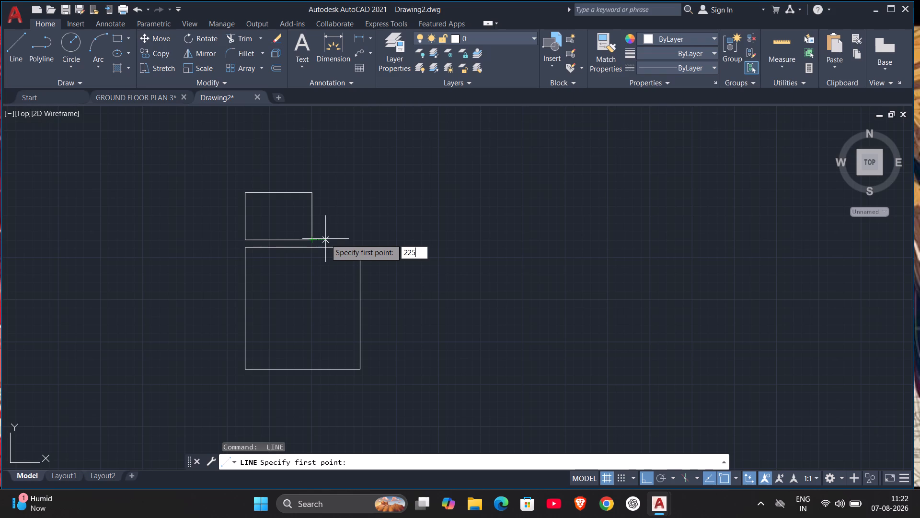
{"action": "key", "text": "Return"}
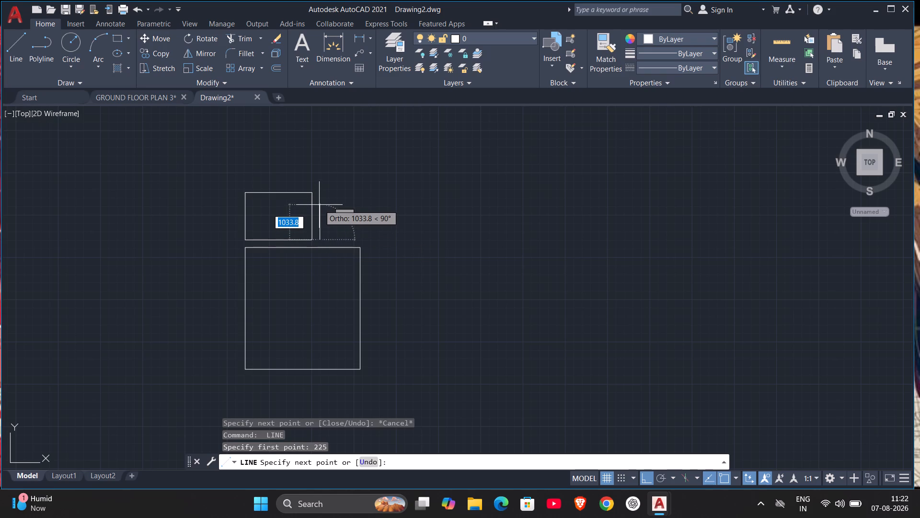
{"action": "type", "text": "11"}
{"action": "key", "text": "backslash"}
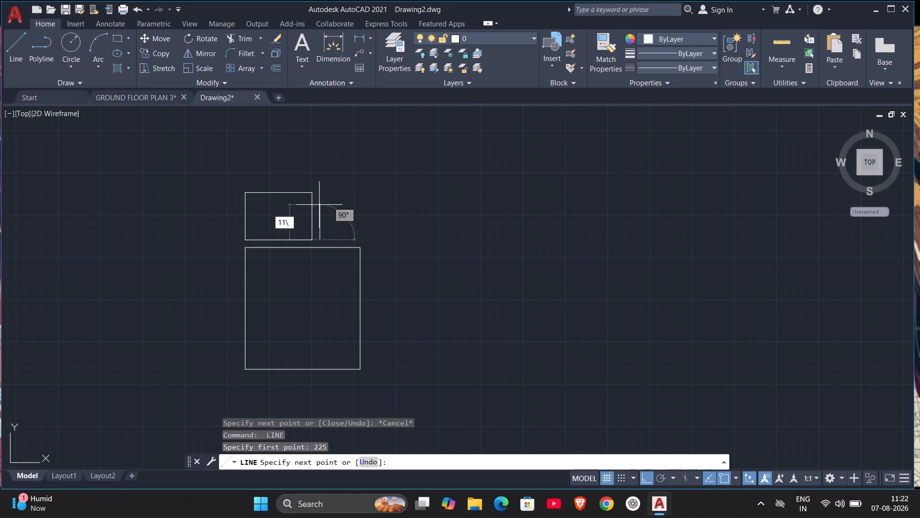
{"action": "key", "text": "BackSpace"}
{"action": "key", "text": "BackSpace"}
{"action": "type", "text": "400"}
{"action": "key", "text": "Return"}
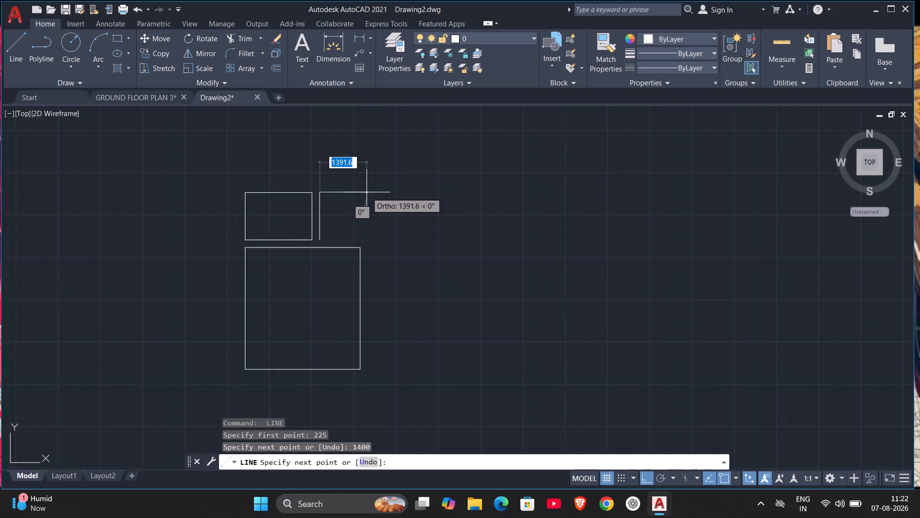
{"action": "type", "text": "1200"}
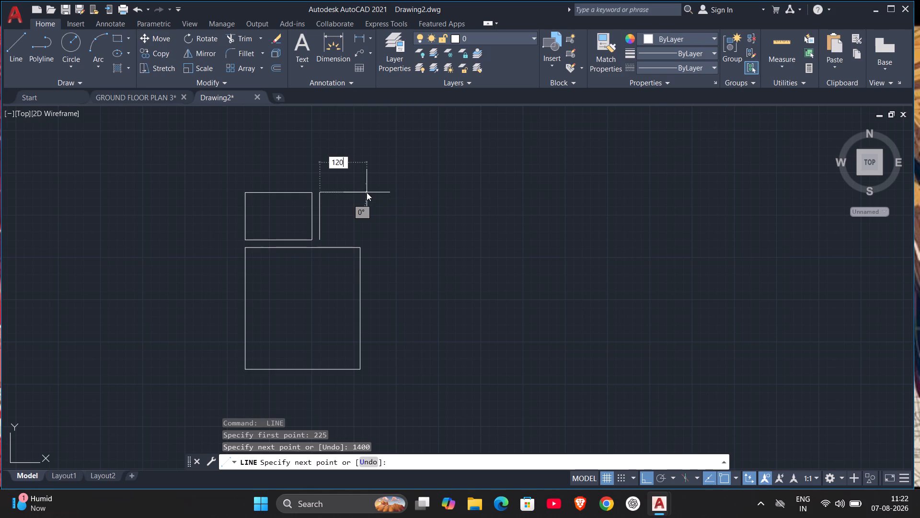
{"action": "key", "text": "Return"}
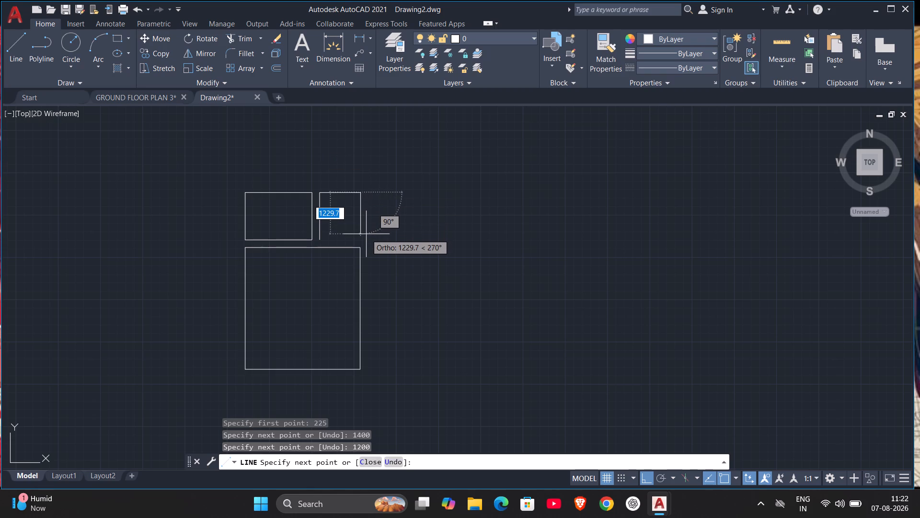
{"action": "key", "text": "1"}
{"action": "type", "text": "400"}
{"action": "key", "text": "Return"}
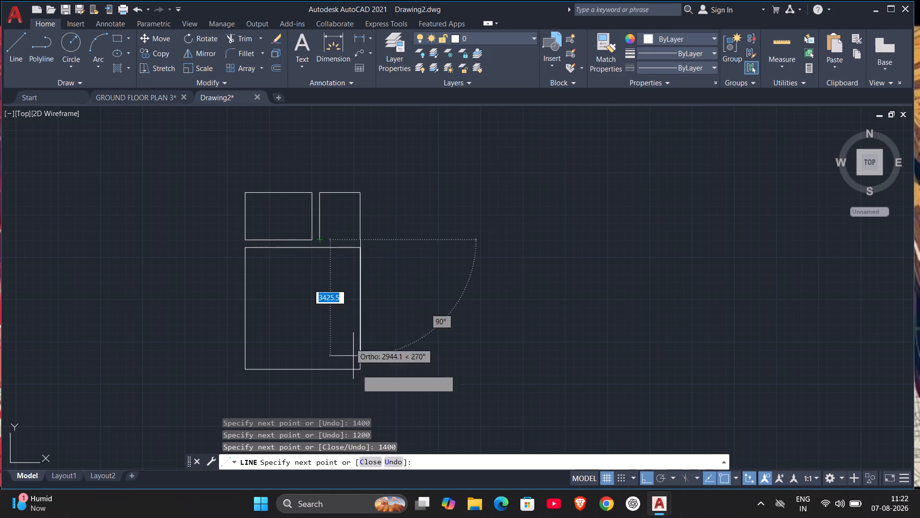
{"action": "left_click", "coordinate": [367, 457]}
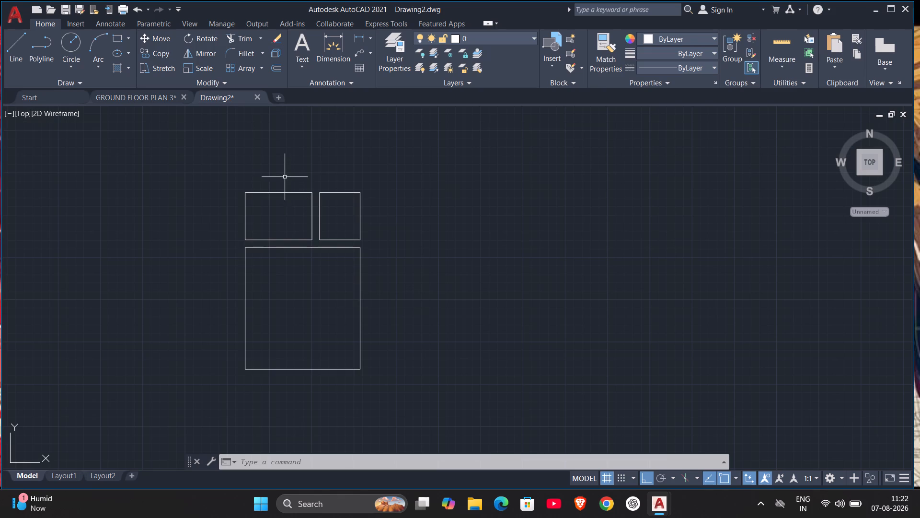
Draw a closed room outline with Line, 4000 mm wide by 3800 mm high, starting 225 mm right of the 1200 mm room's upper-right corner.
{"action": "middle_click_drag", "start_coordinate": [285, 176], "coordinate": [304, 238]}
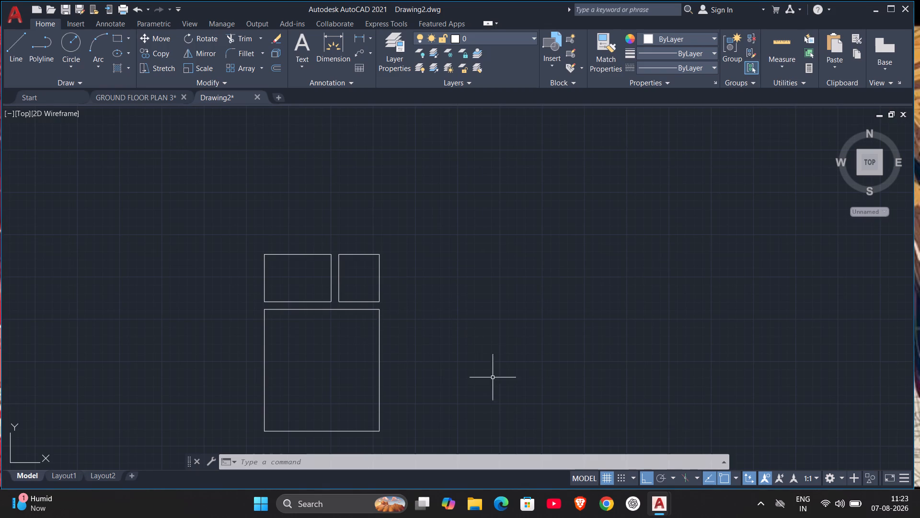
{"action": "scroll", "coordinate": [485, 394], "scroll_direction": "down", "scroll_amount": 1}
{"action": "middle_click_drag", "start_coordinate": [484, 394], "coordinate": [483, 349]}
{"action": "middle_click", "coordinate": [483, 349]}
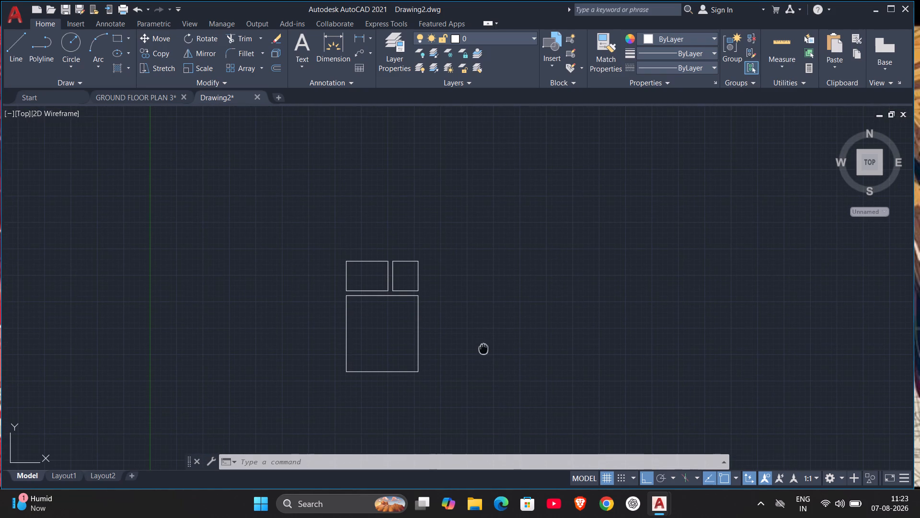
{"action": "scroll", "coordinate": [429, 275], "scroll_direction": "up", "scroll_amount": 2}
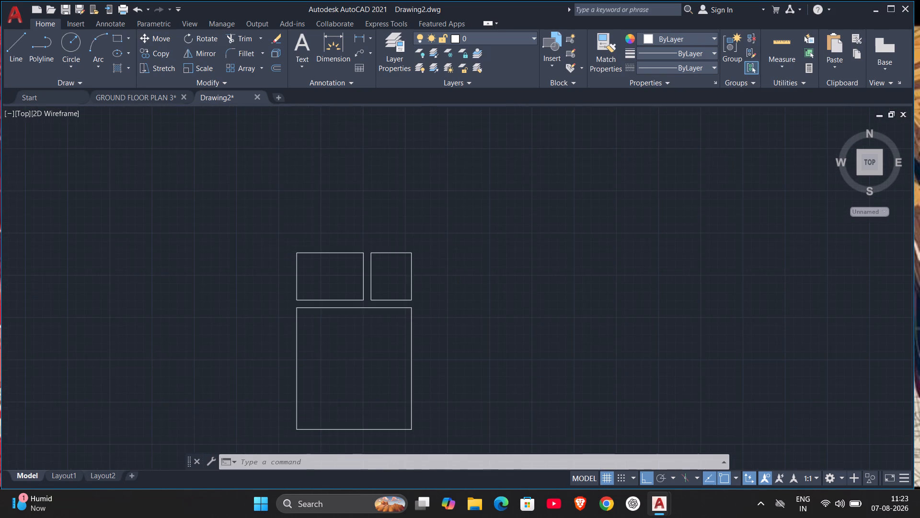
{"action": "key", "text": "space"}
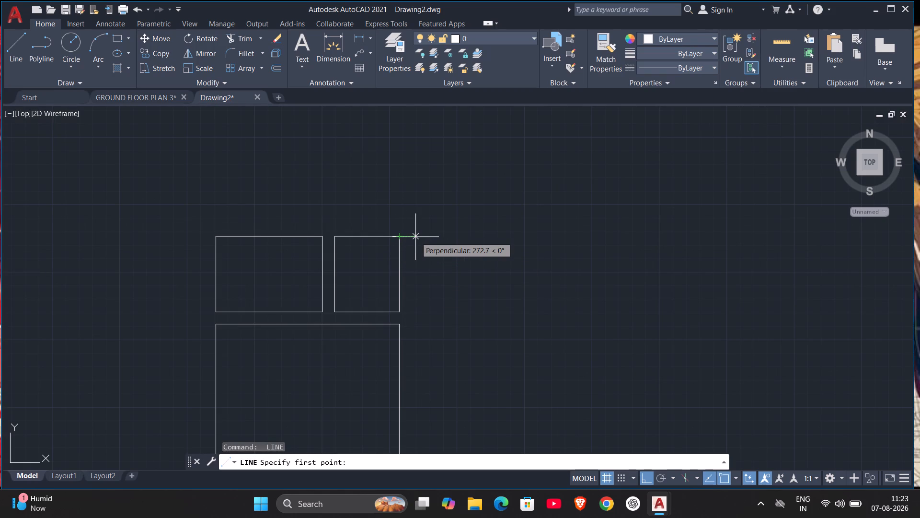
{"action": "type", "text": "225"}
{"action": "key", "text": "Return"}
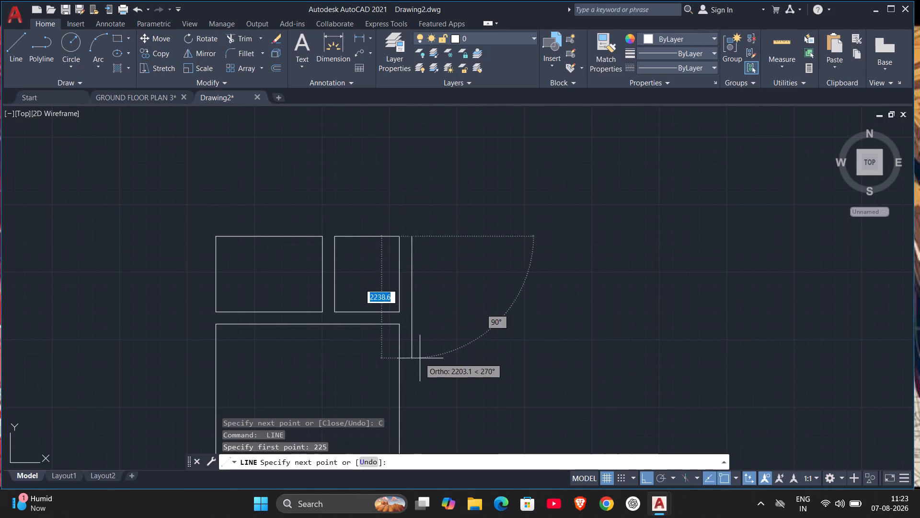
{"action": "middle_click_drag", "start_coordinate": [421, 377], "coordinate": [420, 281]}
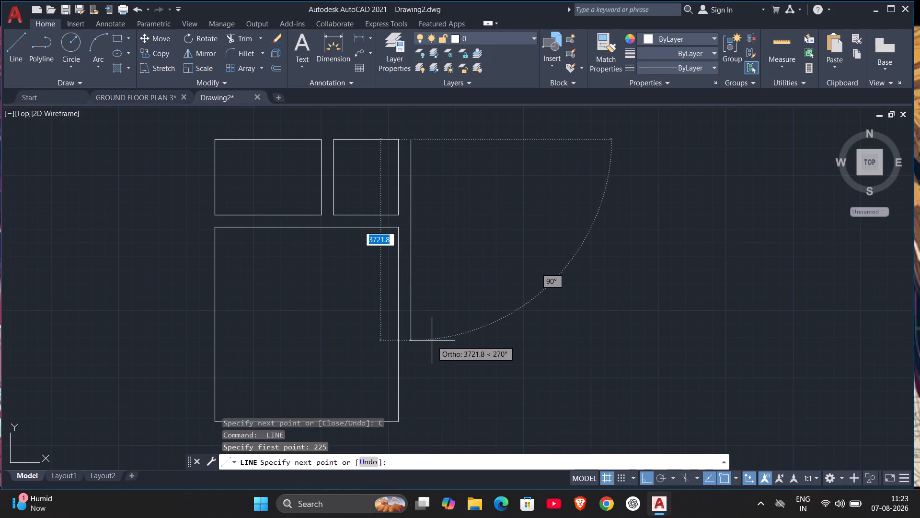
{"action": "type", "text": "380"}
{"action": "key", "text": "0"}
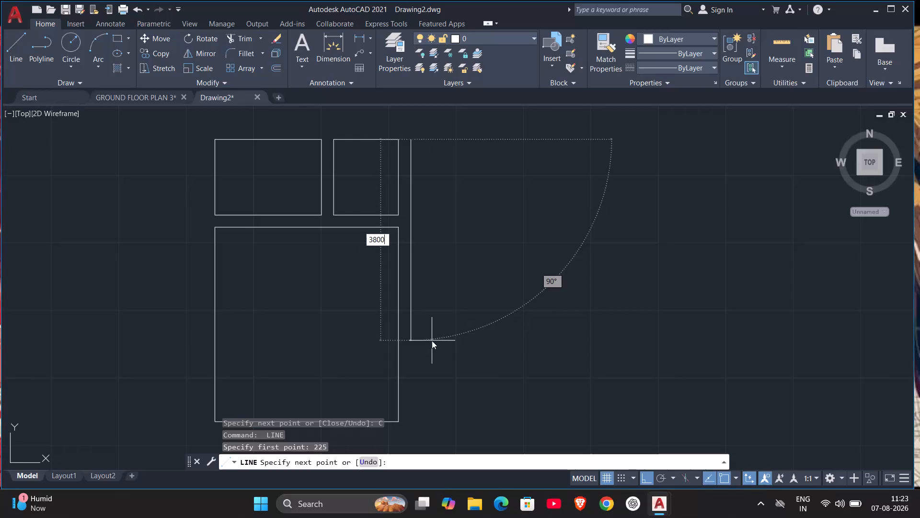
{"action": "key", "text": "Return"}
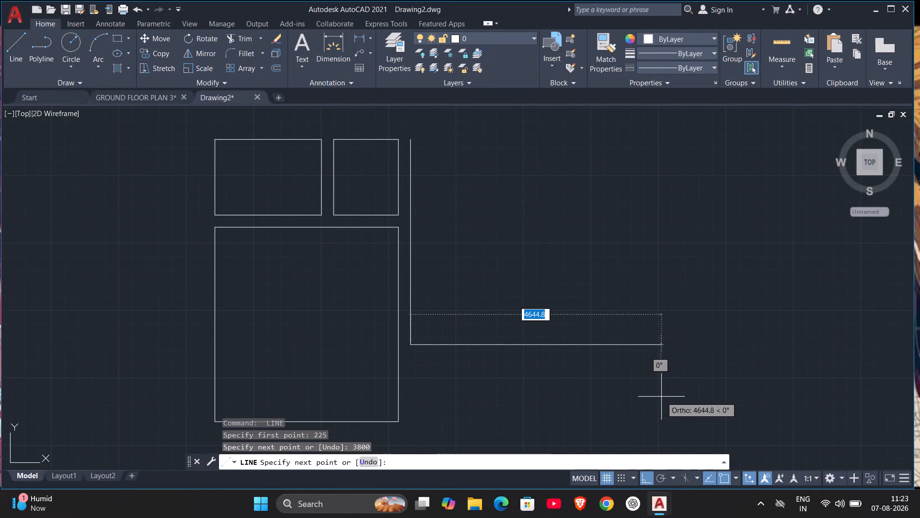
{"action": "type", "text": "400"}
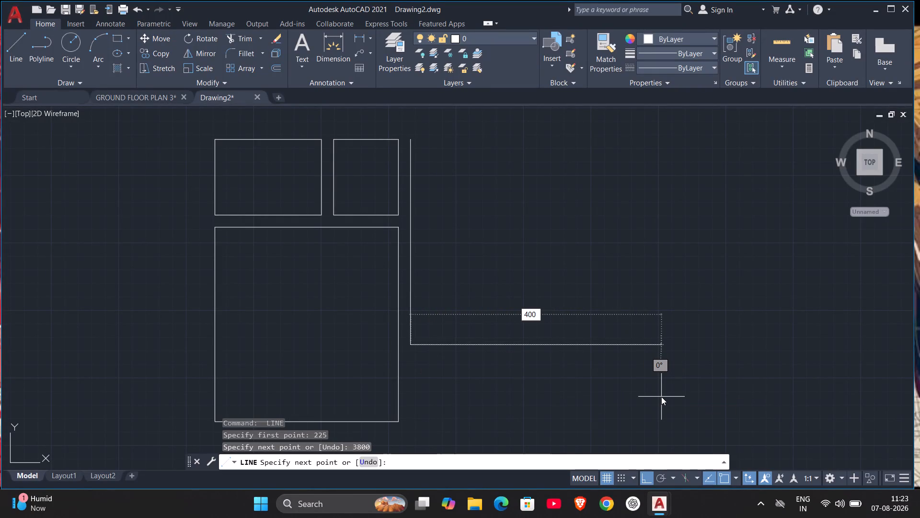
{"action": "key", "text": "0"}
{"action": "key", "text": "Return"}
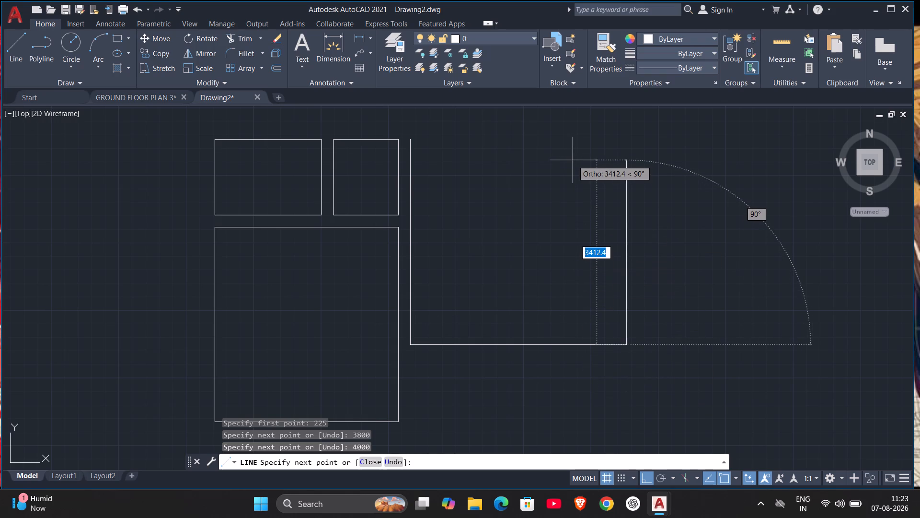
{"action": "type", "text": "38"}
{"action": "type", "text": "00"}
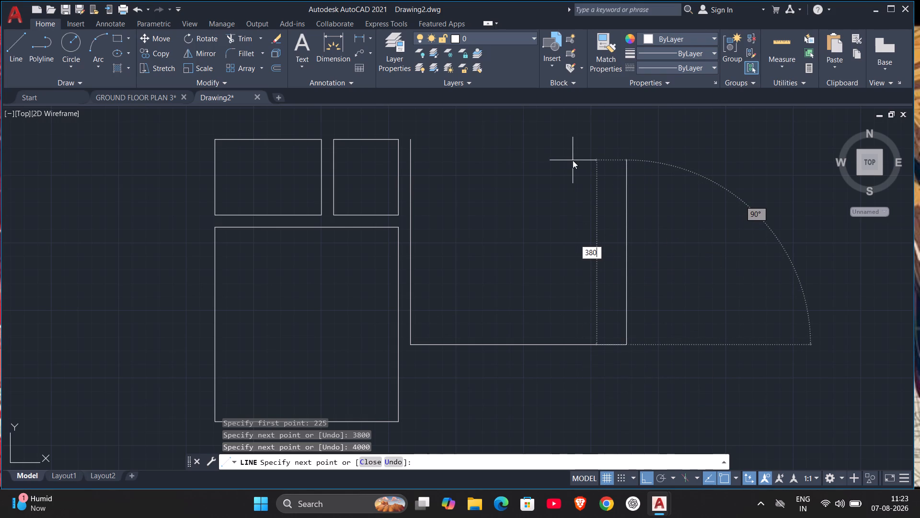
{"action": "key", "text": "Return"}
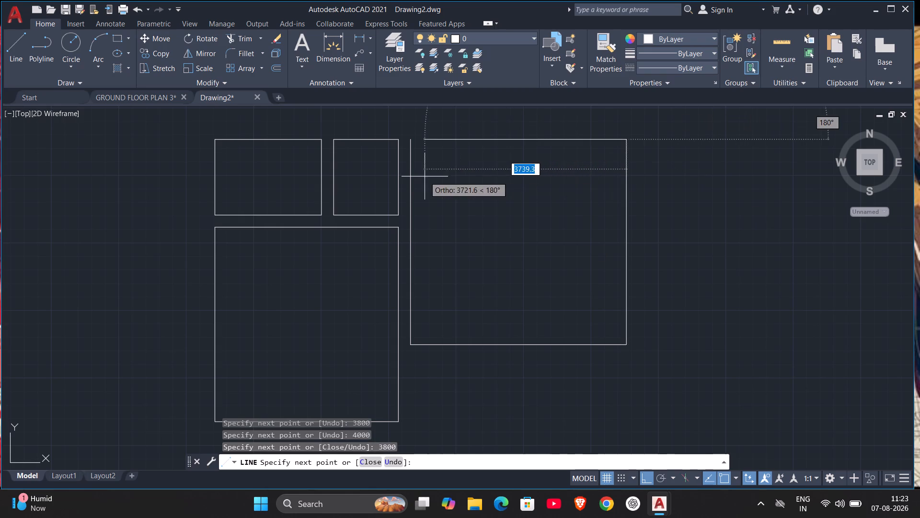
{"action": "left_click", "coordinate": [373, 458]}
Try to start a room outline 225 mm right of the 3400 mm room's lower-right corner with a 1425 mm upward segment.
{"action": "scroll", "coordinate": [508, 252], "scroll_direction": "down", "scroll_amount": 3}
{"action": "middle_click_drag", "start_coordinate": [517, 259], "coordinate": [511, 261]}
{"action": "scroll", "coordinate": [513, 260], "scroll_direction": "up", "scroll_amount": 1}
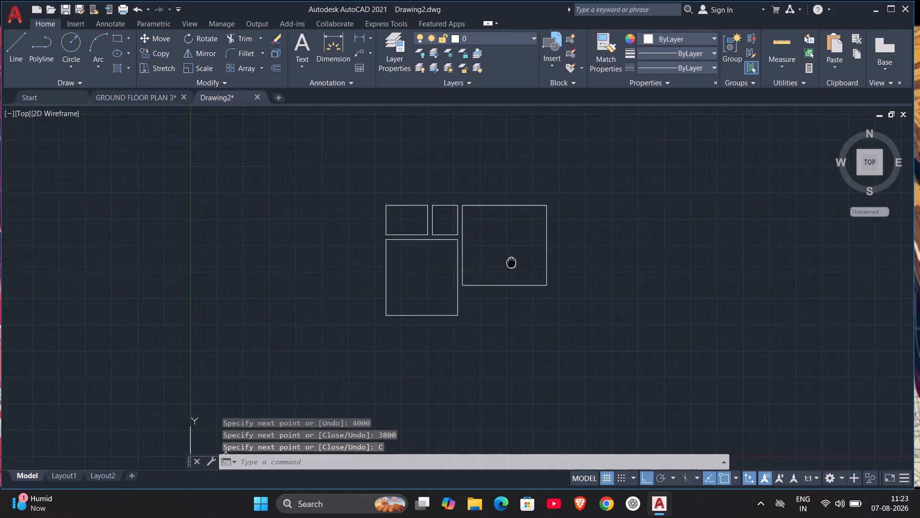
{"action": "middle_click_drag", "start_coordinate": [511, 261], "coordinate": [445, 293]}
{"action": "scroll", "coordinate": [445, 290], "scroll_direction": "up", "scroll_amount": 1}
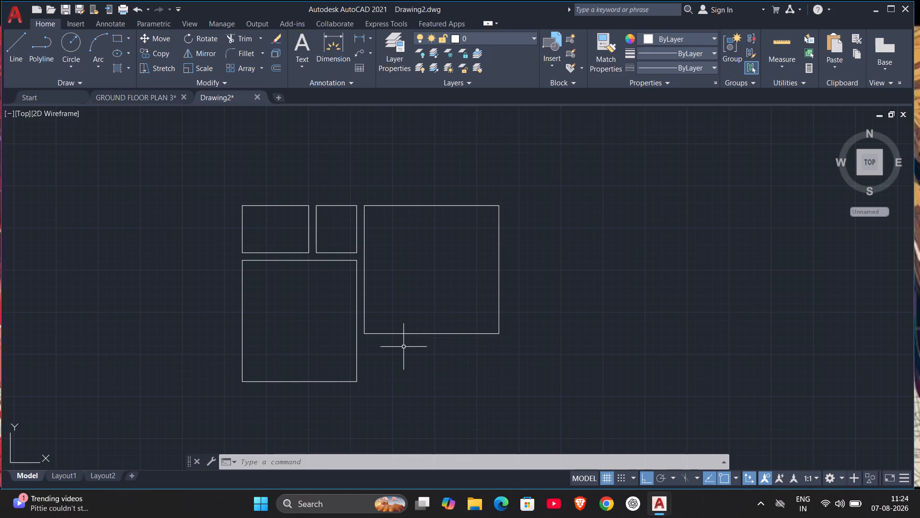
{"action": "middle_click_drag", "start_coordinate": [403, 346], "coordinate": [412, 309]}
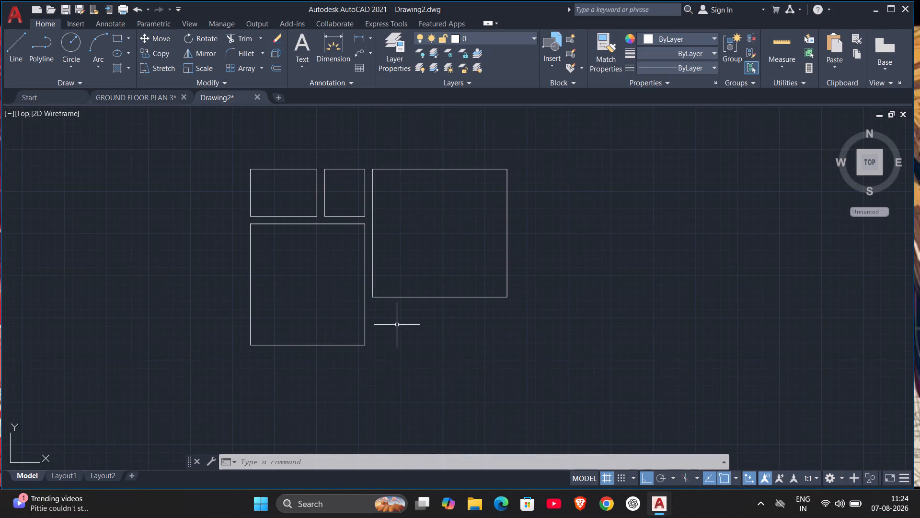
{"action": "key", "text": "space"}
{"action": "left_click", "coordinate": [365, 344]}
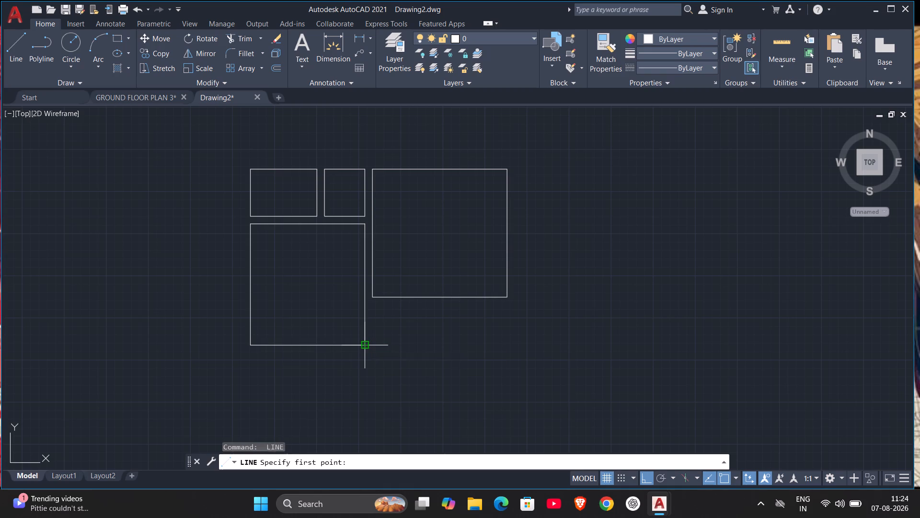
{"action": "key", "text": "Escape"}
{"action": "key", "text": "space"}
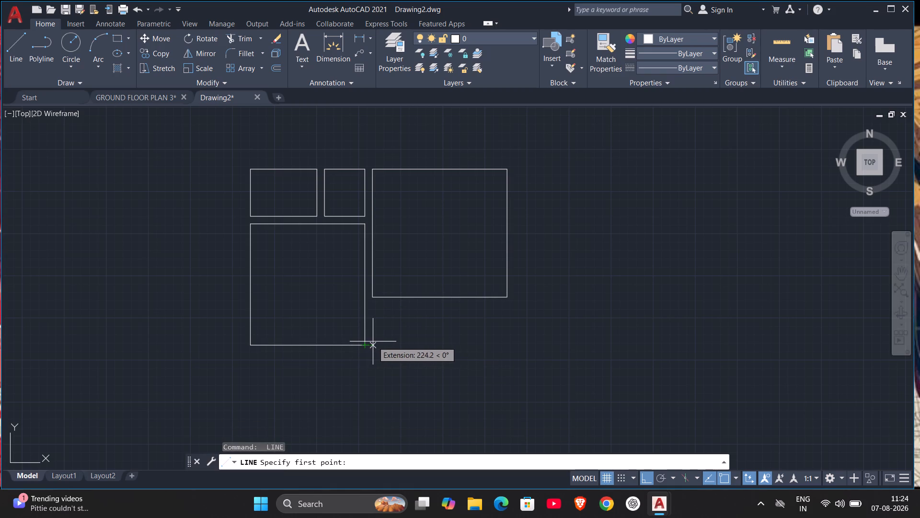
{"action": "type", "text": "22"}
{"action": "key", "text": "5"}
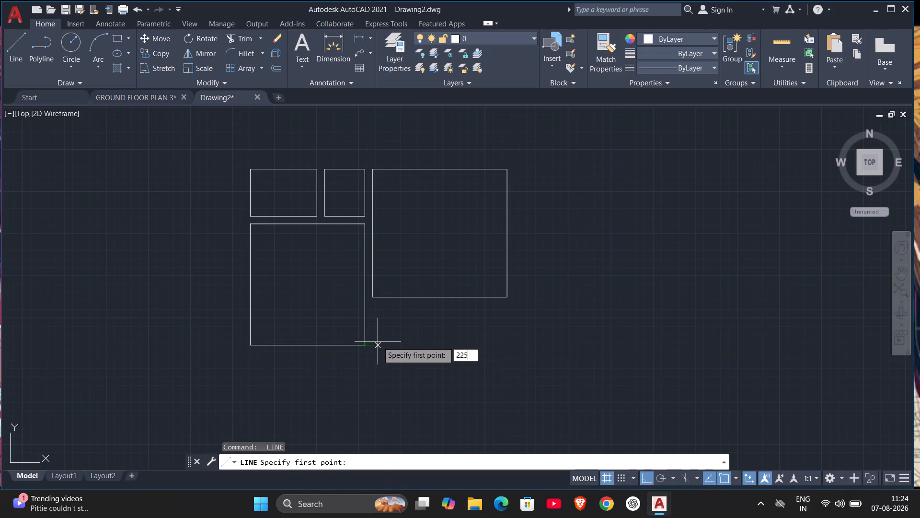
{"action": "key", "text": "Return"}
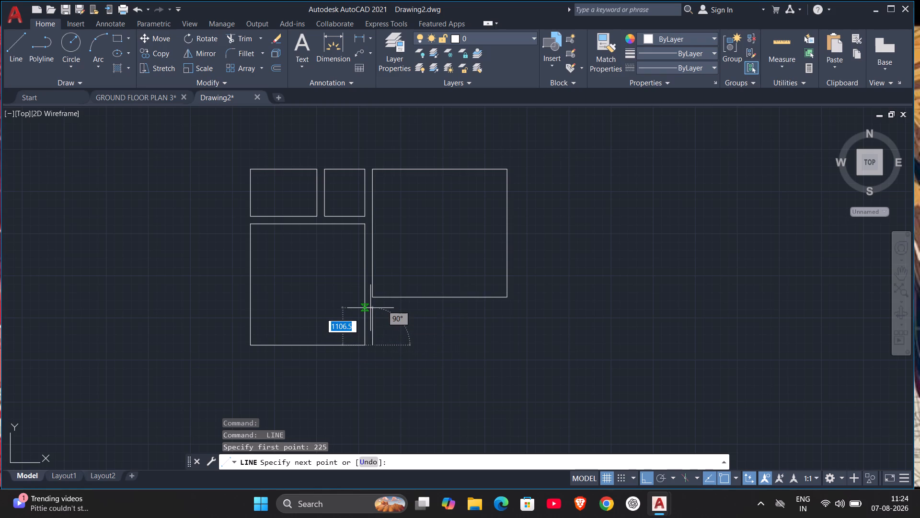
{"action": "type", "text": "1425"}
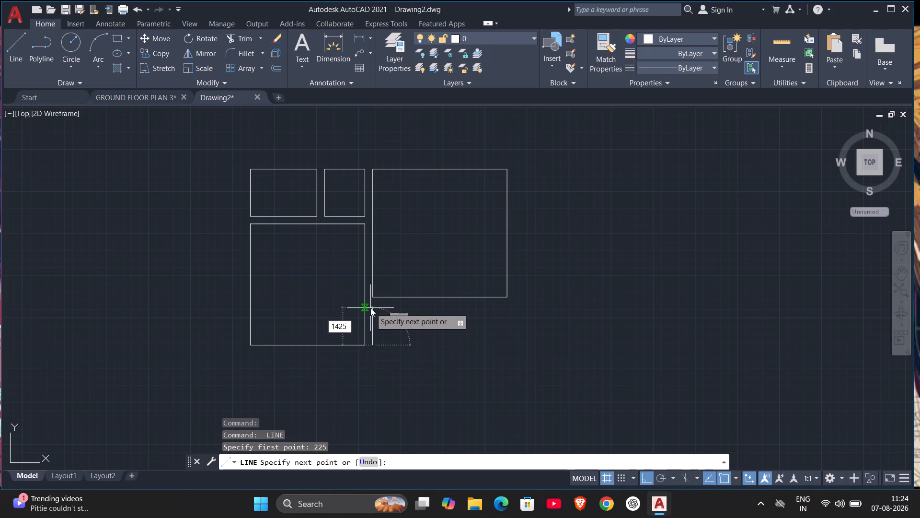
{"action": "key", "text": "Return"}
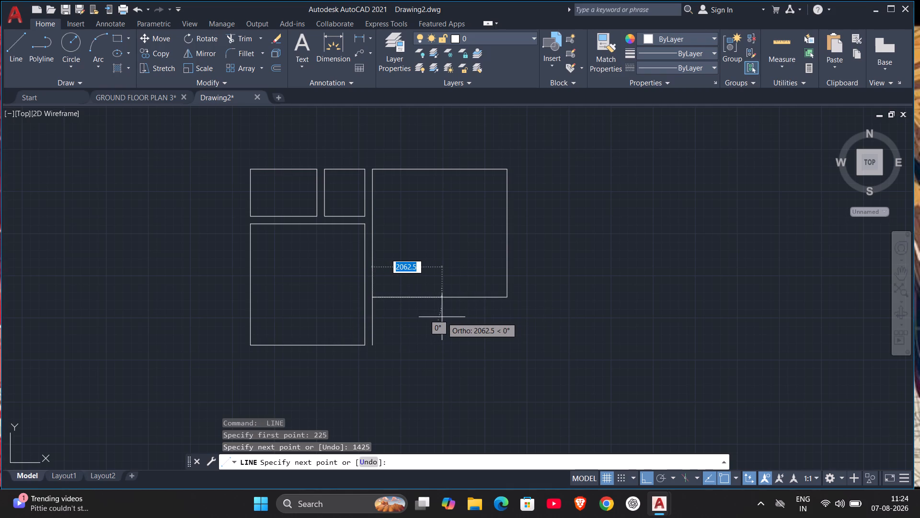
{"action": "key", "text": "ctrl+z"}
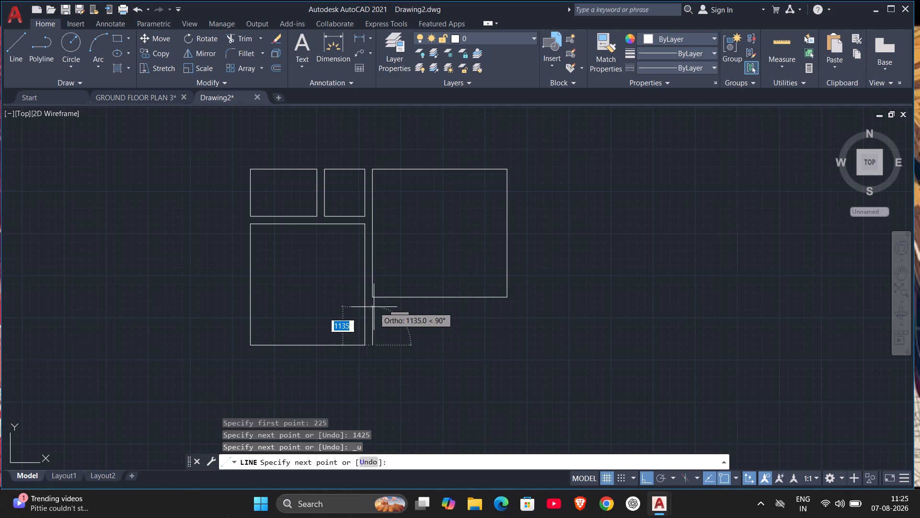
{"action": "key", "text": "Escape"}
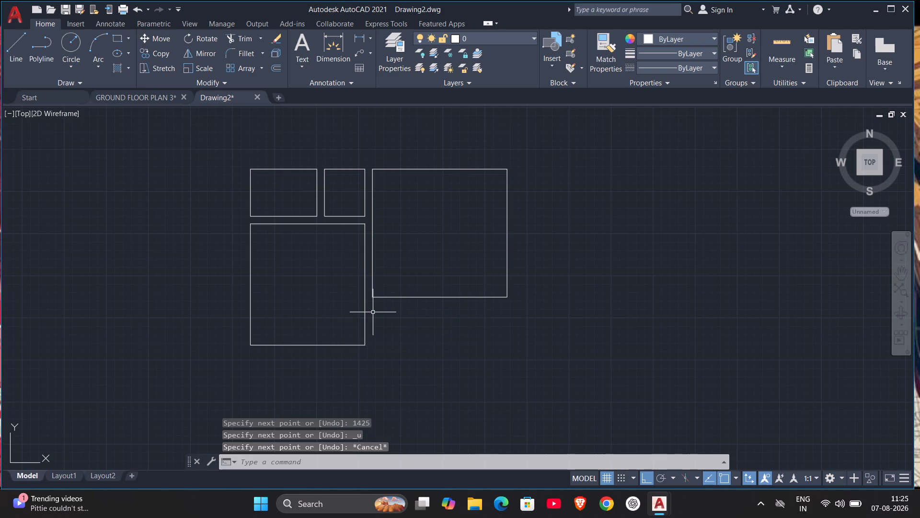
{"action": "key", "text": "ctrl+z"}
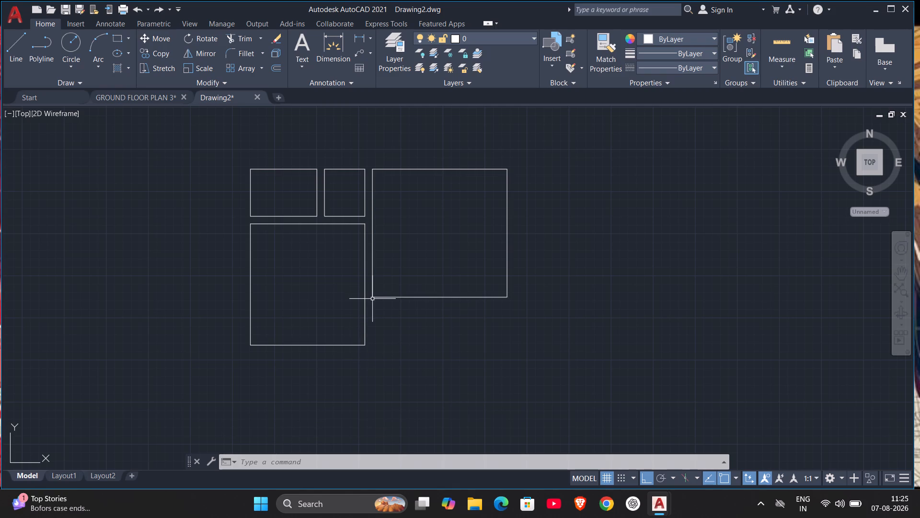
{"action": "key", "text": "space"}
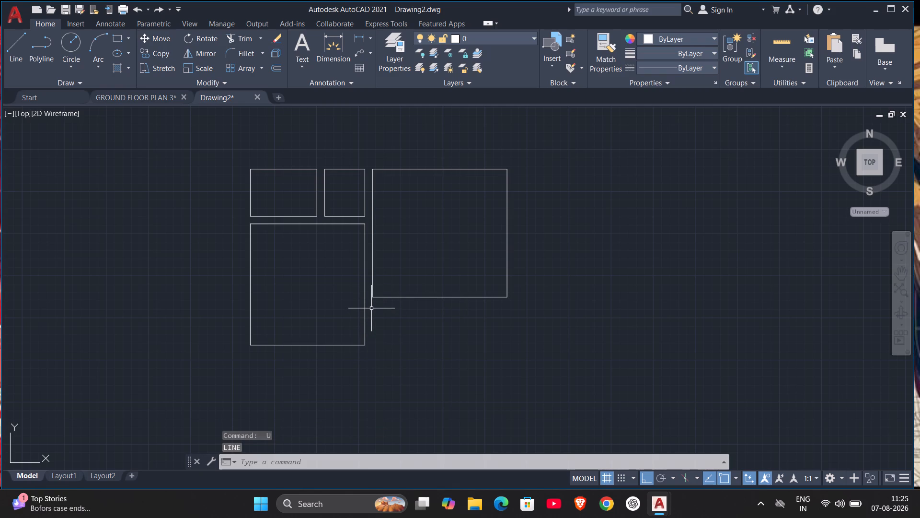
Draw a closed room outline with Line, 4225 mm wide by 1425 mm high, starting 225 mm below the 4000 mm room's lower-left corner.
{"action": "key", "text": "l"}
{"action": "key", "text": "Return"}
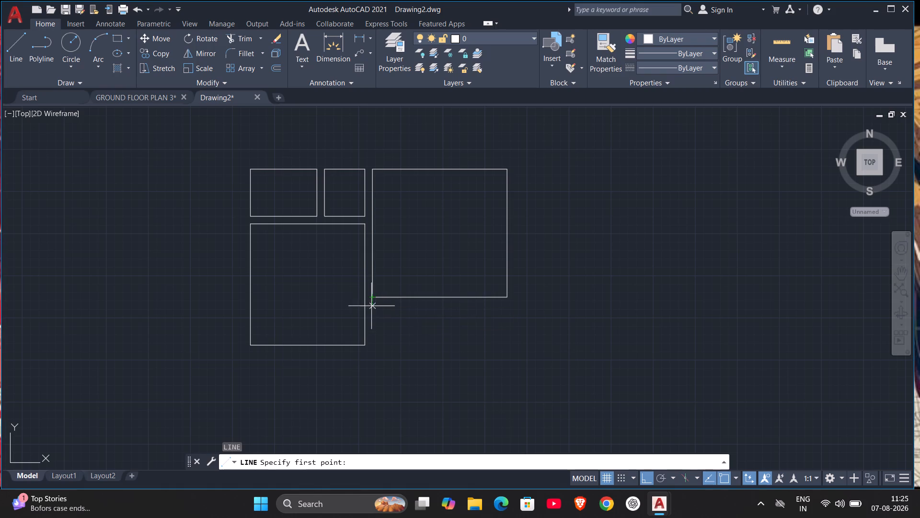
{"action": "type", "text": "225"}
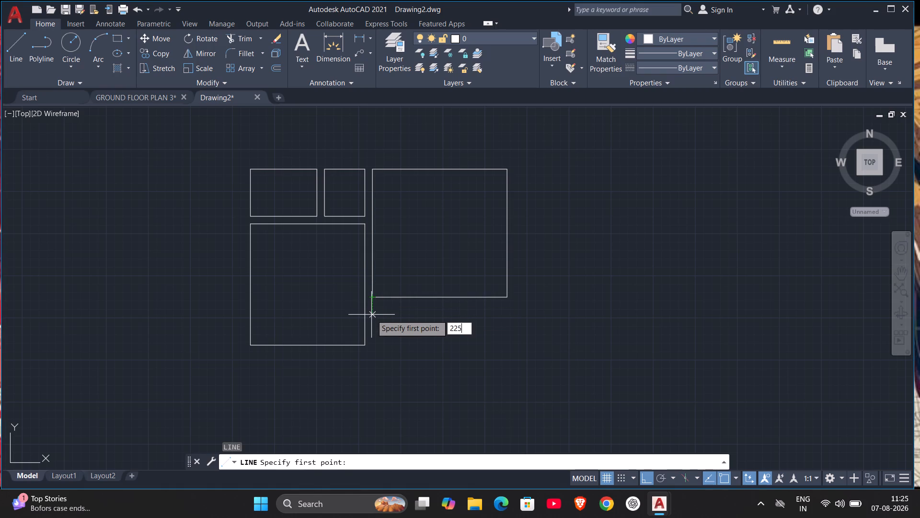
{"action": "key", "text": "Return"}
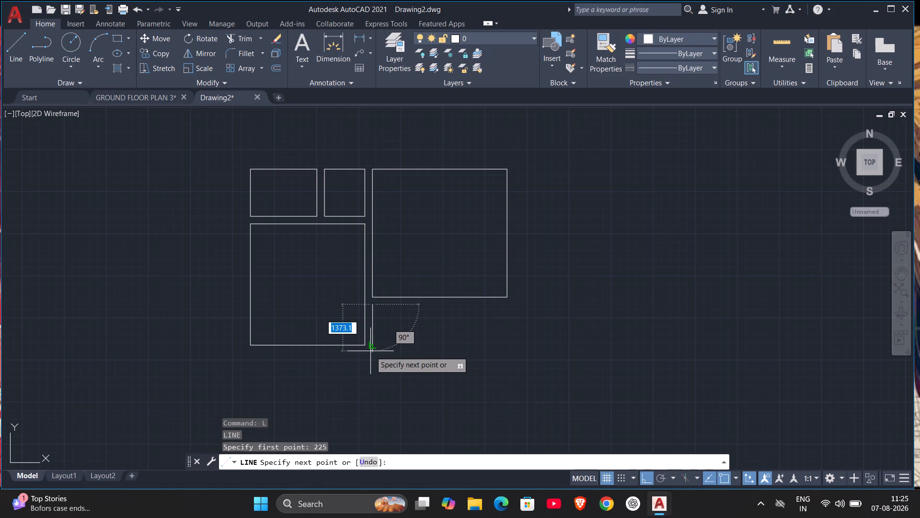
{"action": "key", "text": "1"}
{"action": "type", "text": "425"}
{"action": "key", "text": "Return"}
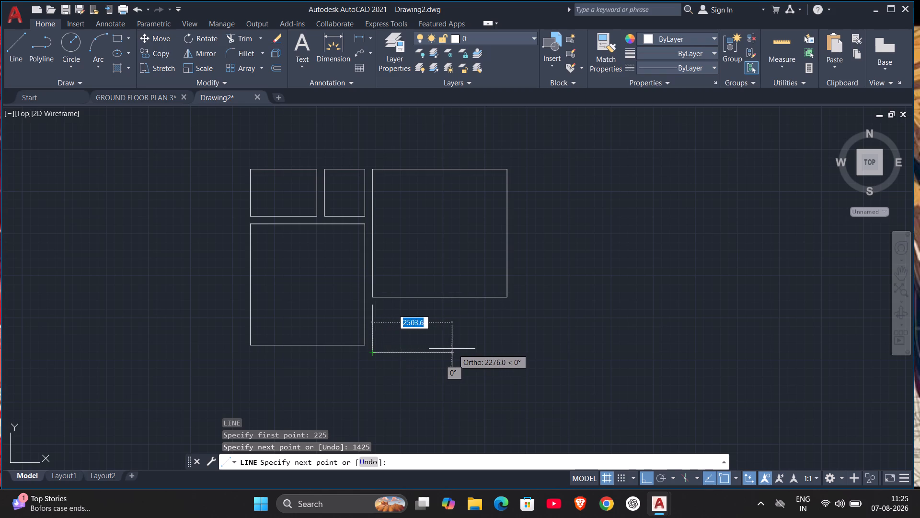
{"action": "key", "text": "4"}
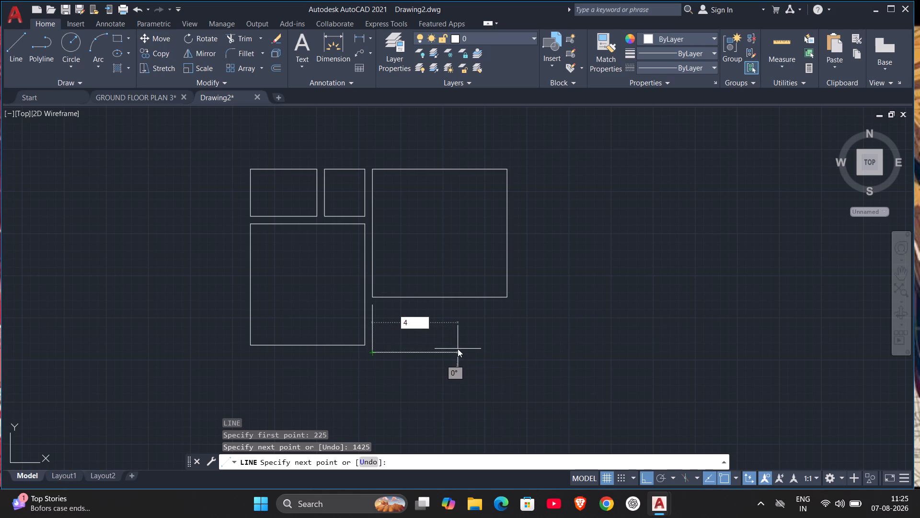
{"action": "type", "text": "225"}
{"action": "key", "text": "Return"}
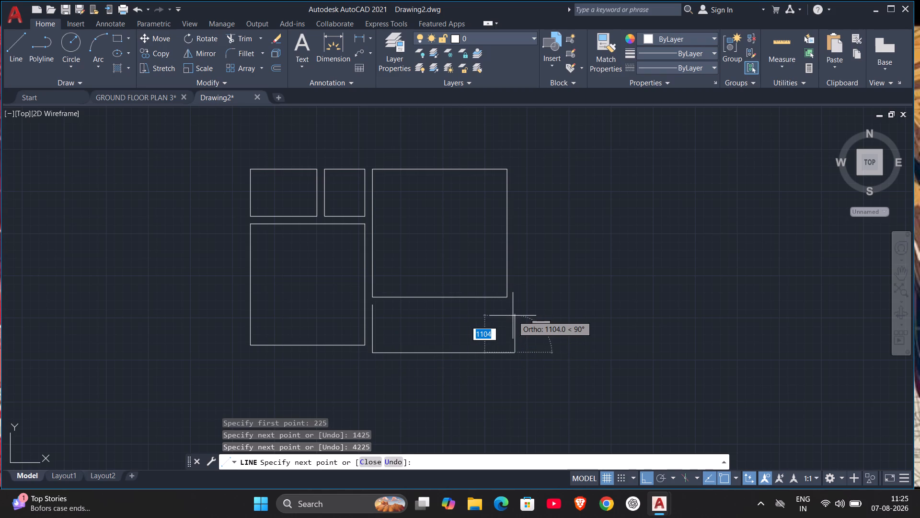
{"action": "type", "text": "1425"}
{"action": "key", "text": "Return"}
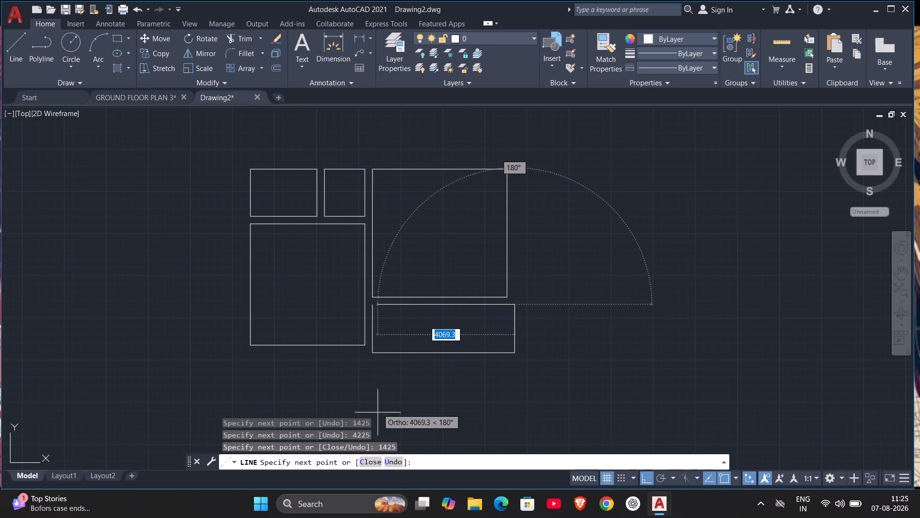
{"action": "key", "text": "c"}
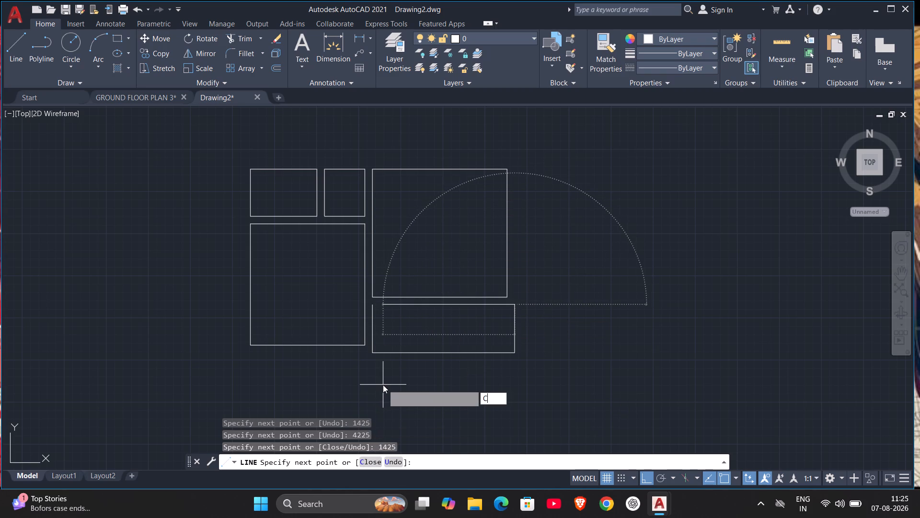
{"action": "key", "text": "Return"}
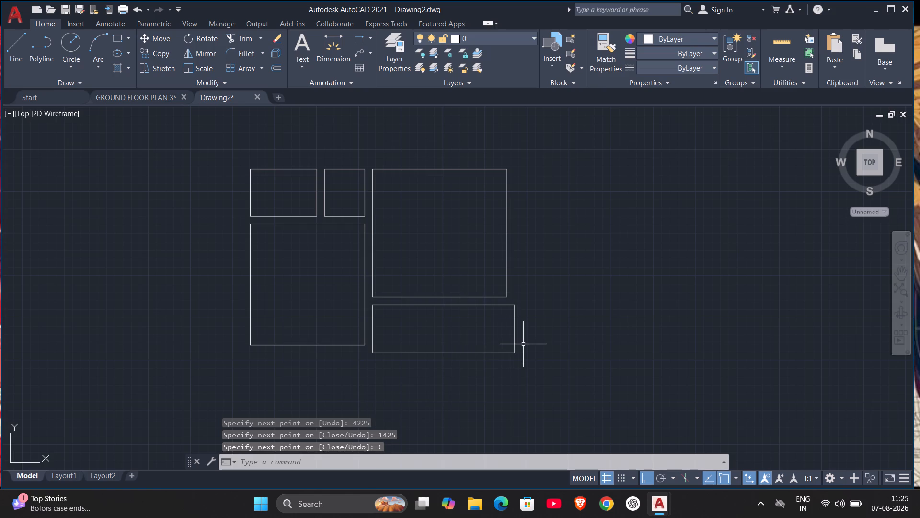
{"action": "middle_click_drag", "start_coordinate": [523, 344], "coordinate": [368, 358]}
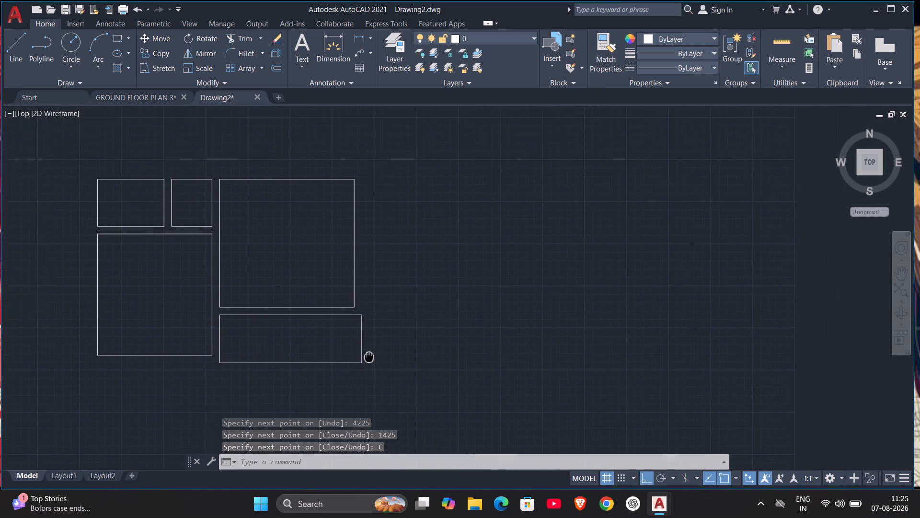
Start a Line 225 mm right of the 4000 mm wide room's lower-right corner.
{"action": "middle_click_drag", "start_coordinate": [368, 358], "coordinate": [391, 378]}
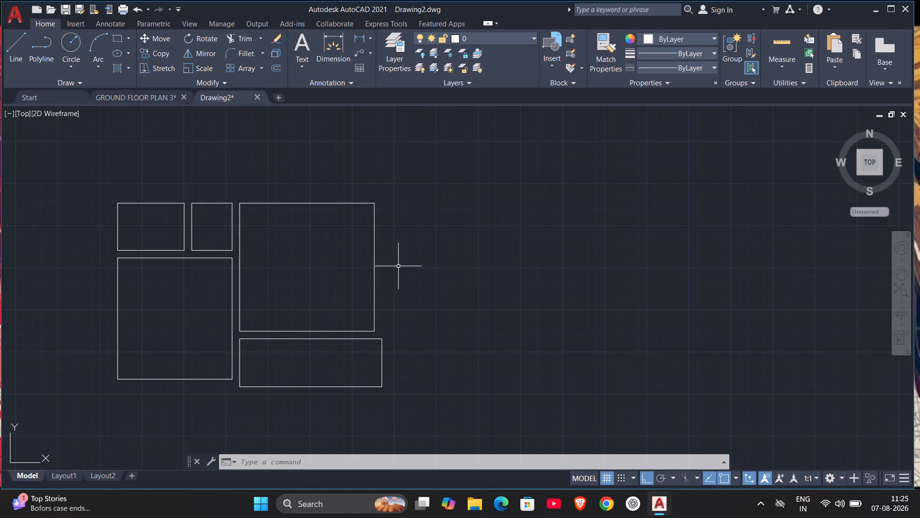
{"action": "key", "text": "l"}
{"action": "key", "text": "Return"}
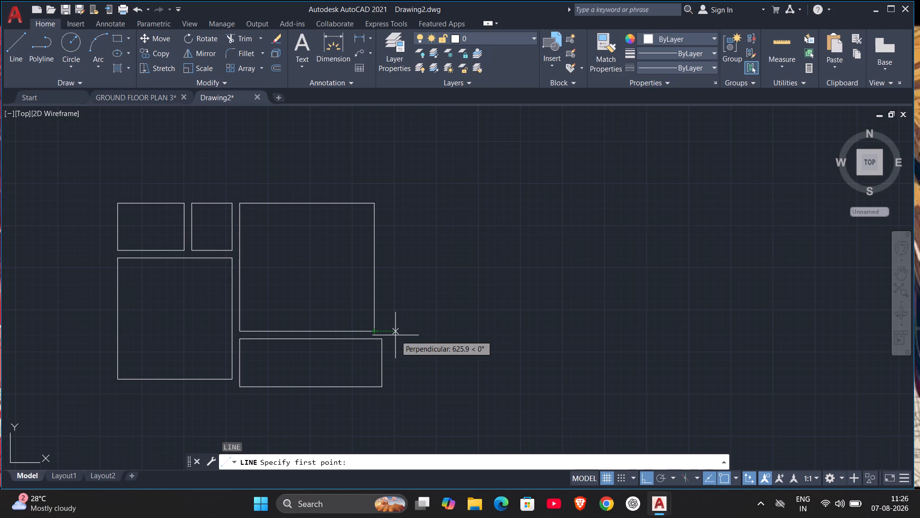
{"action": "type", "text": "2225"}
{"action": "key", "text": "Return"}
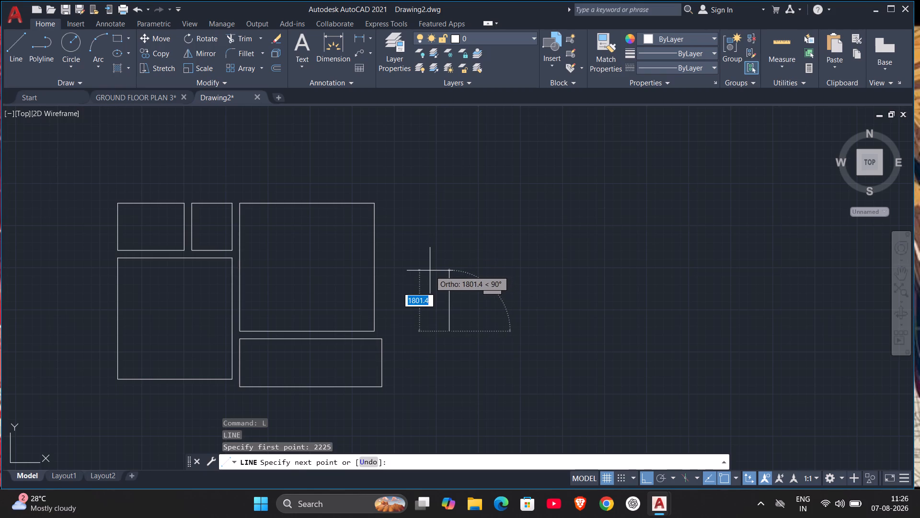
{"action": "key", "text": "ctrl+z"}
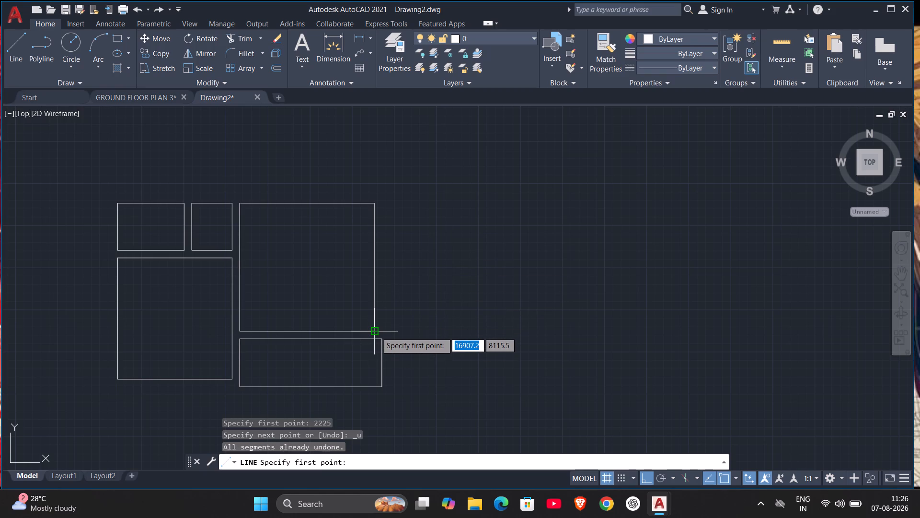
{"action": "type", "text": "225"}
{"action": "key", "text": "Return"}
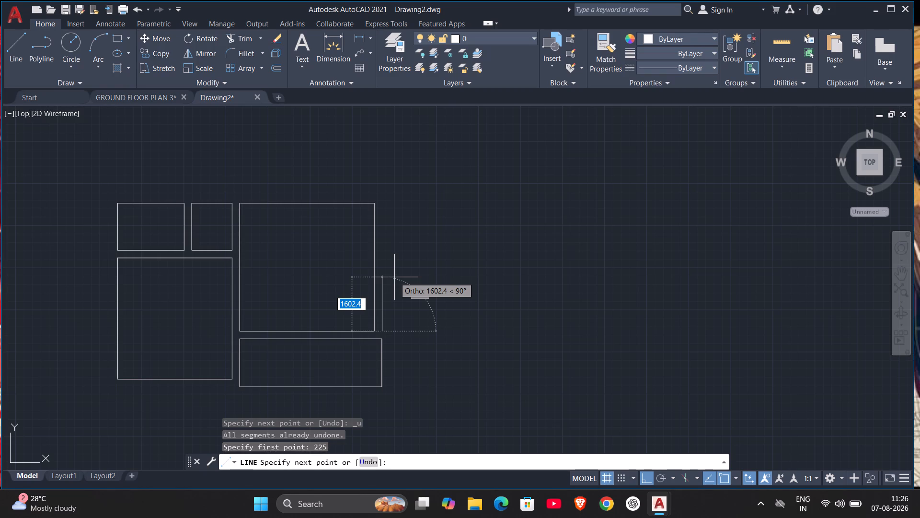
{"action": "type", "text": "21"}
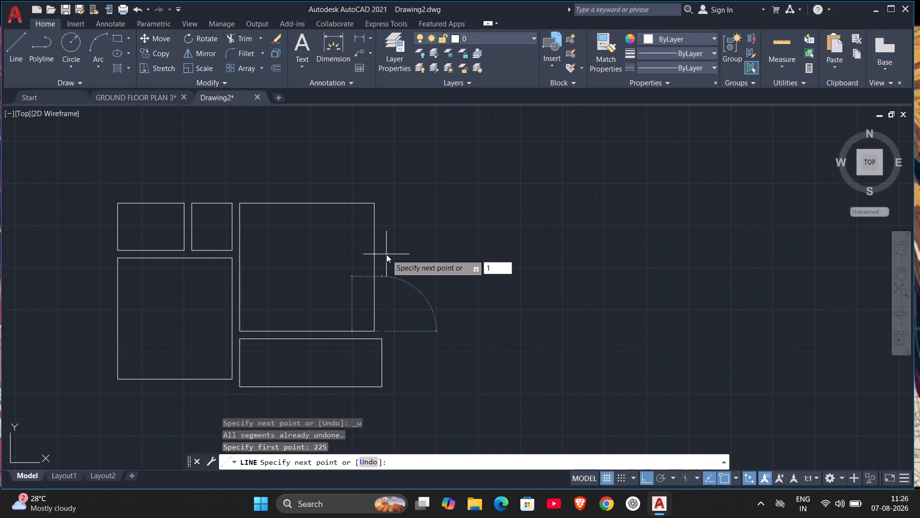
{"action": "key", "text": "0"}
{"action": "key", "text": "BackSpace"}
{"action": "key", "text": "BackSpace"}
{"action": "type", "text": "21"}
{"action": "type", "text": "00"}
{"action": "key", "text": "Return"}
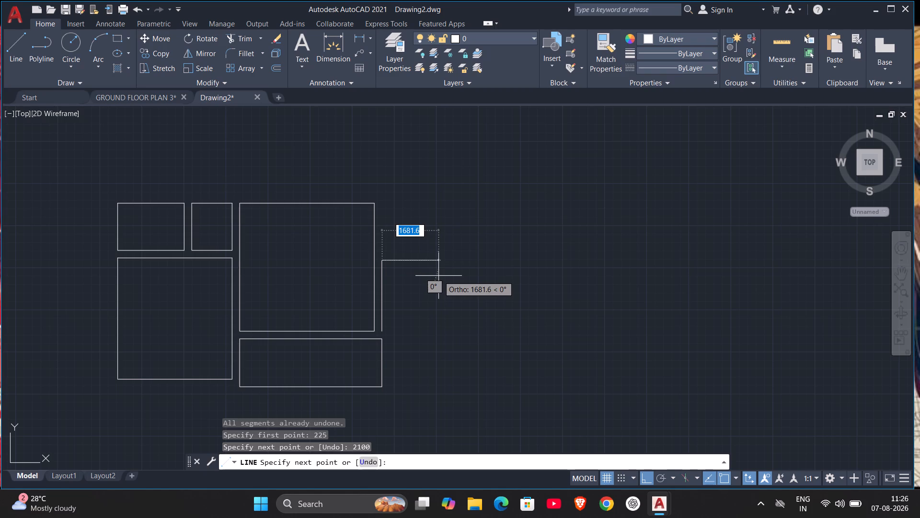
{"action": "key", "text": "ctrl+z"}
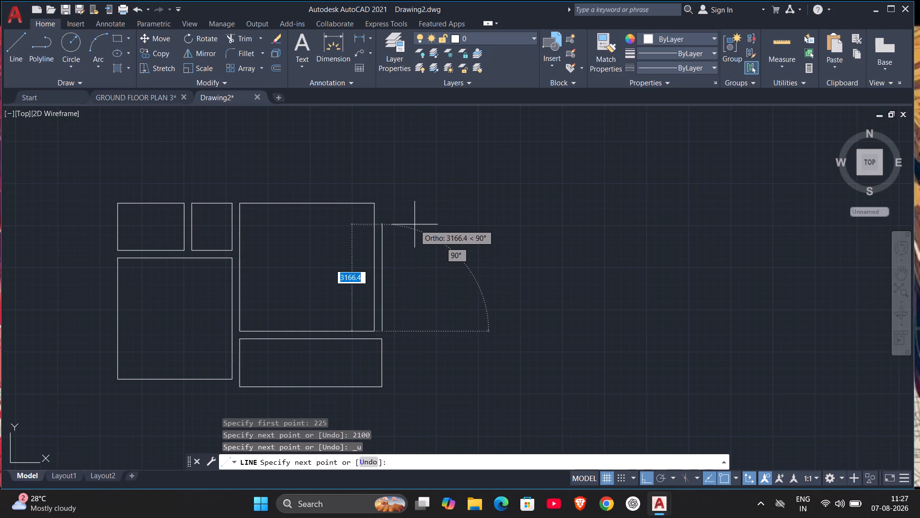
Complete a closed room outline upward and rightward from that start point, 2375 mm high by 2100 mm wide.
{"action": "type", "text": "2375"}
{"action": "key", "text": "Return"}
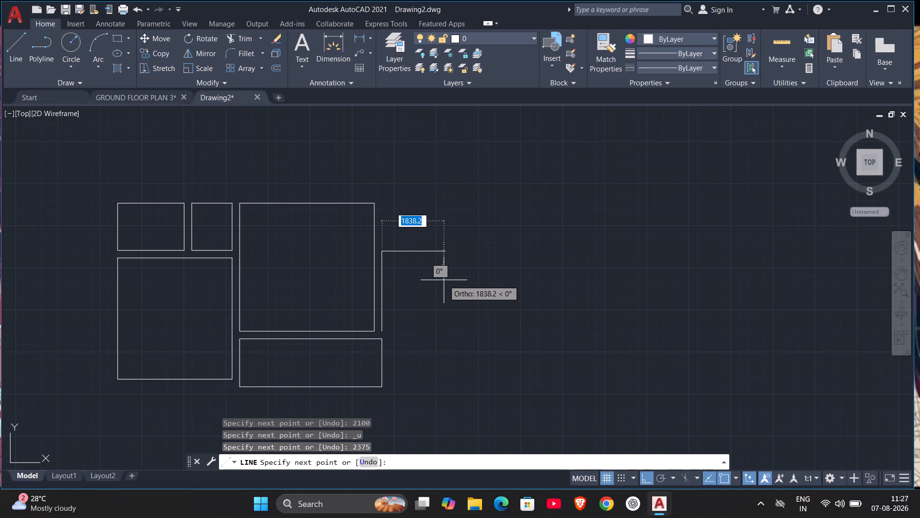
{"action": "type", "text": "2100"}
{"action": "key", "text": "Return"}
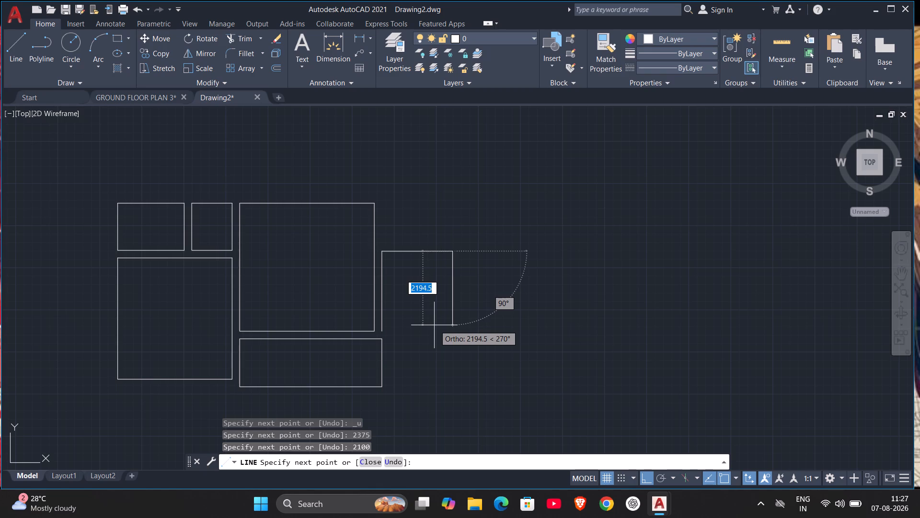
{"action": "type", "text": "2375"}
{"action": "key", "text": "Return"}
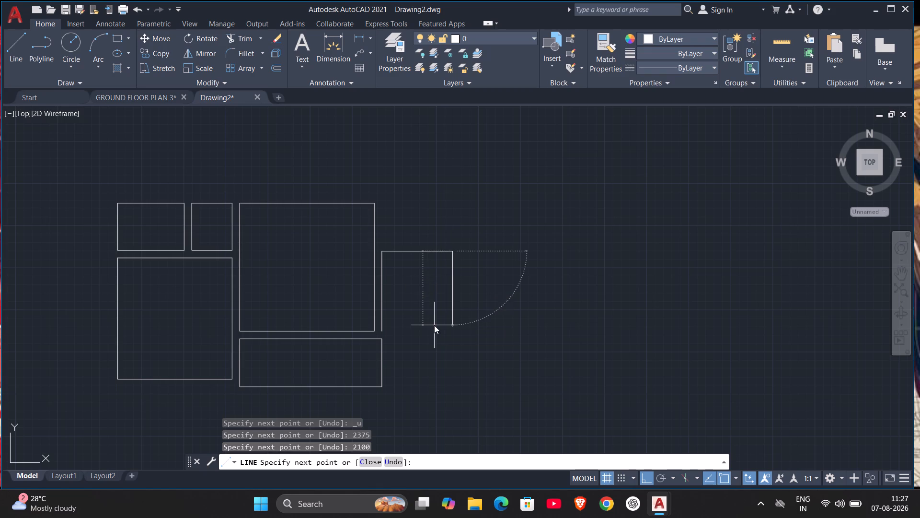
{"action": "left_click", "coordinate": [366, 463]}
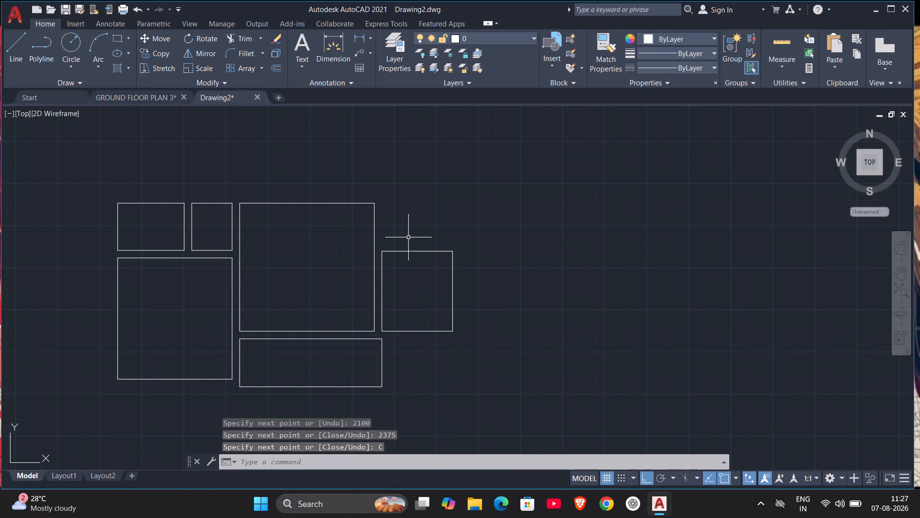
Draw a closed room outline with Line, 2100 mm wide by 1200 mm high, starting 225 mm above the 2375 mm high room's upper-left corner.
{"action": "scroll", "coordinate": [408, 236], "scroll_direction": "down", "scroll_amount": 1}
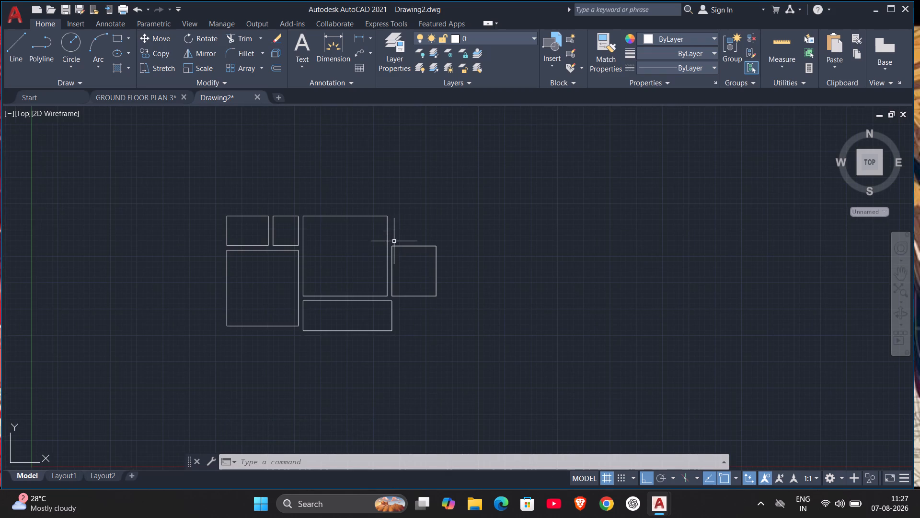
{"action": "scroll", "coordinate": [395, 235], "scroll_direction": "up", "scroll_amount": 3}
{"action": "scroll", "coordinate": [391, 258], "scroll_direction": "down", "scroll_amount": 1}
{"action": "key", "text": "space"}
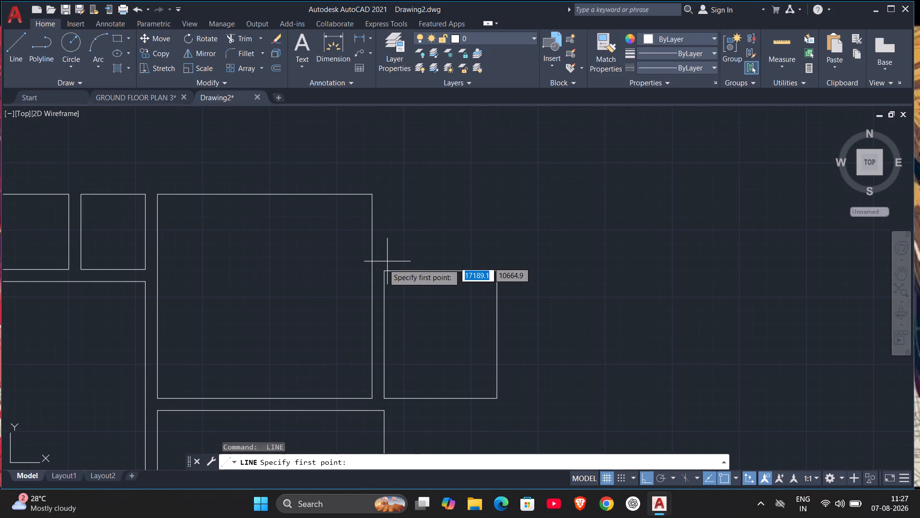
{"action": "type", "text": "225"}
{"action": "key", "text": "Return"}
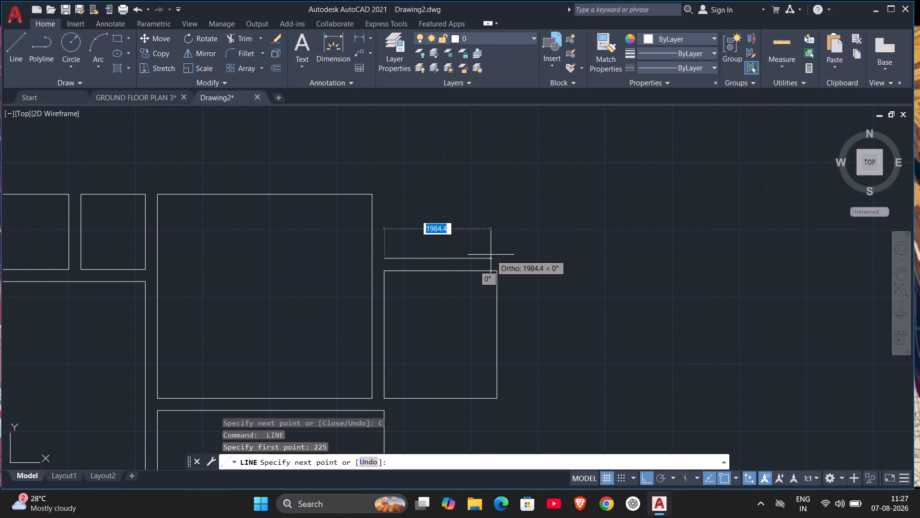
{"action": "type", "text": "2100"}
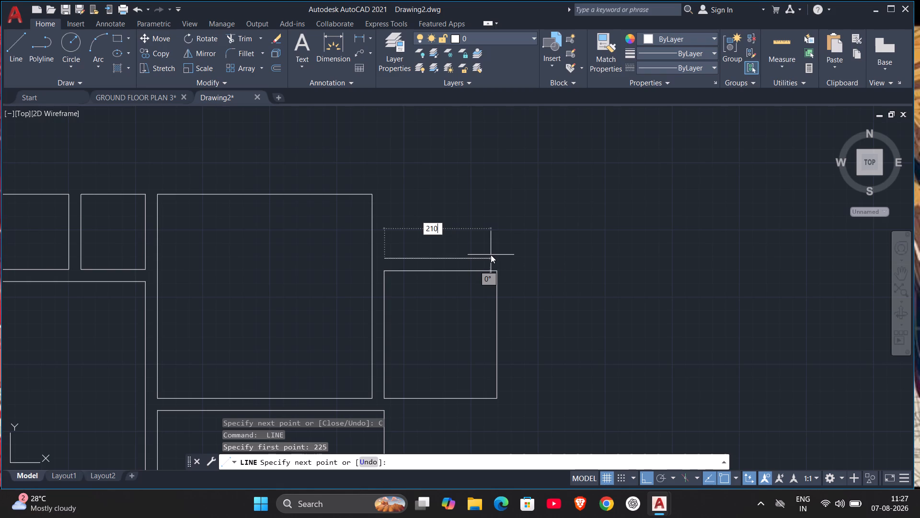
{"action": "key", "text": "Return"}
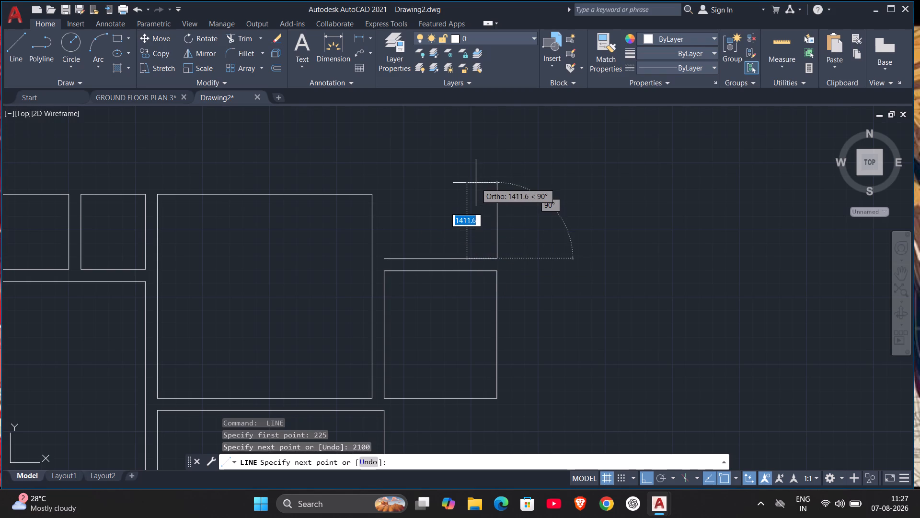
{"action": "type", "text": "1200"}
{"action": "key", "text": "Return"}
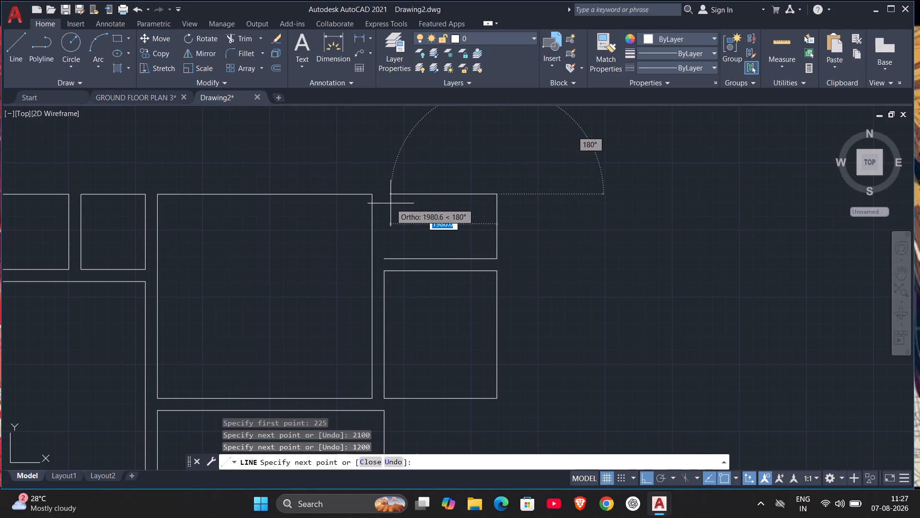
{"action": "type", "text": "2100"}
{"action": "key", "text": "Return"}
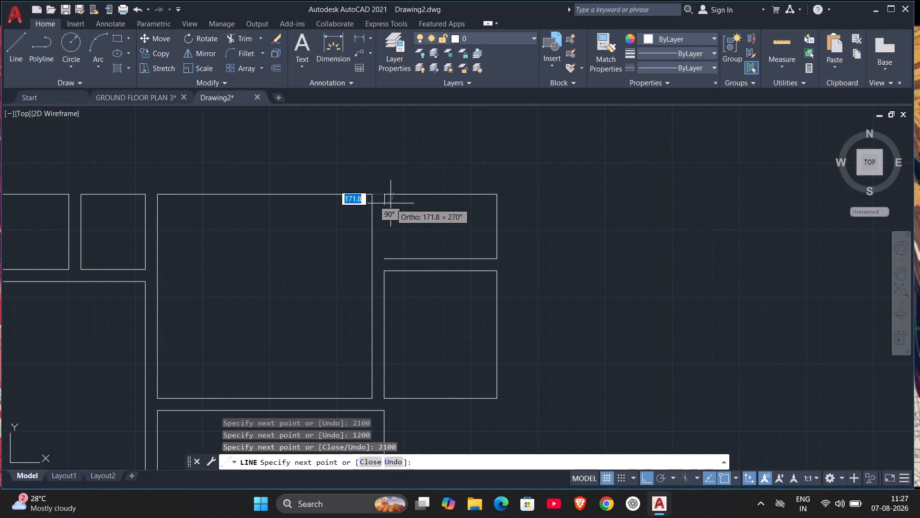
{"action": "key", "text": "c"}
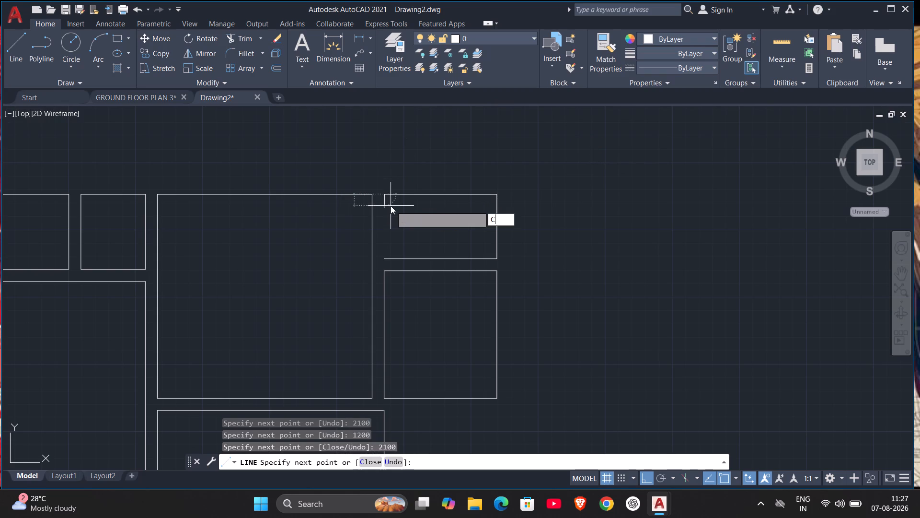
{"action": "key", "text": "Return"}
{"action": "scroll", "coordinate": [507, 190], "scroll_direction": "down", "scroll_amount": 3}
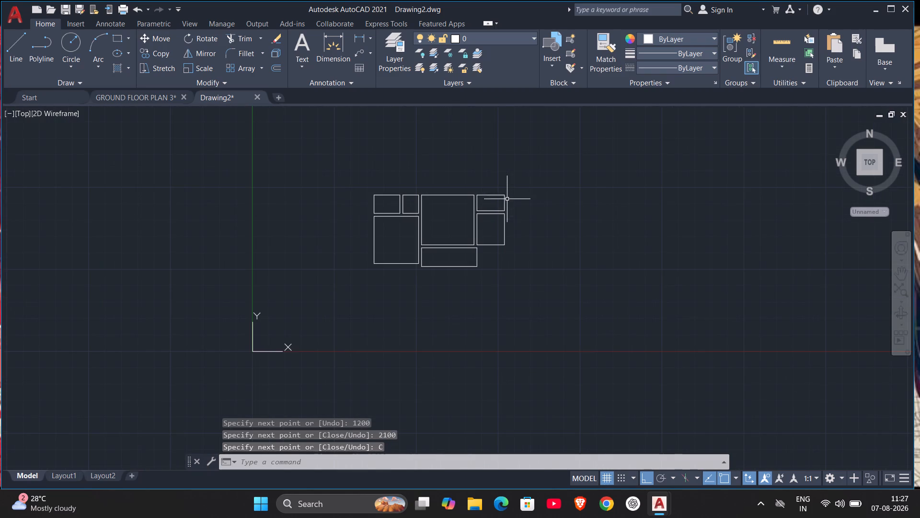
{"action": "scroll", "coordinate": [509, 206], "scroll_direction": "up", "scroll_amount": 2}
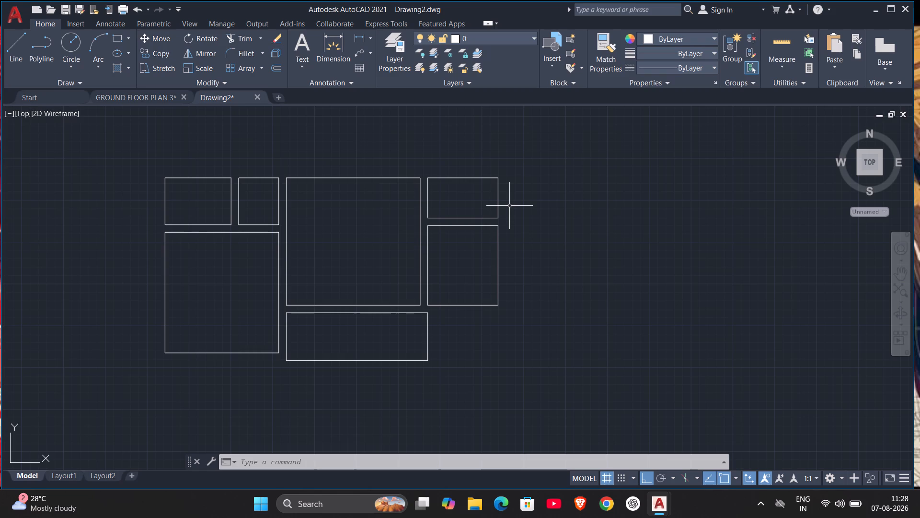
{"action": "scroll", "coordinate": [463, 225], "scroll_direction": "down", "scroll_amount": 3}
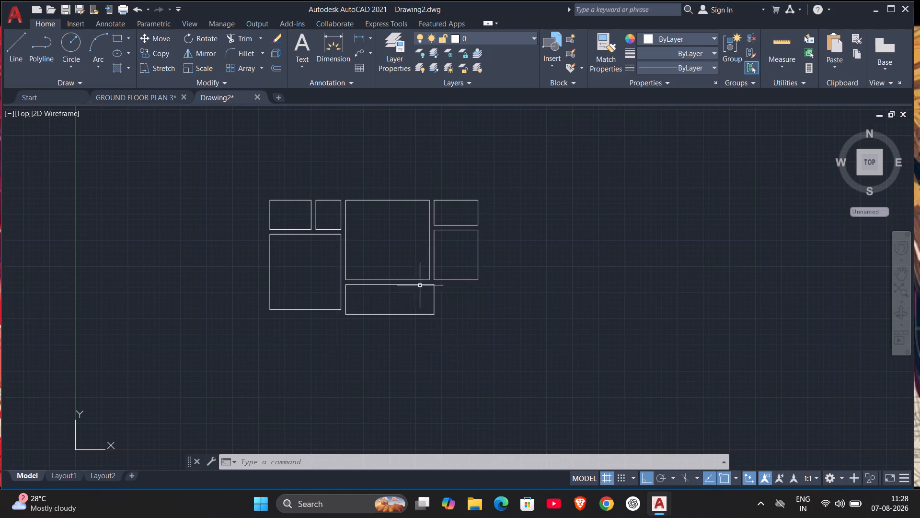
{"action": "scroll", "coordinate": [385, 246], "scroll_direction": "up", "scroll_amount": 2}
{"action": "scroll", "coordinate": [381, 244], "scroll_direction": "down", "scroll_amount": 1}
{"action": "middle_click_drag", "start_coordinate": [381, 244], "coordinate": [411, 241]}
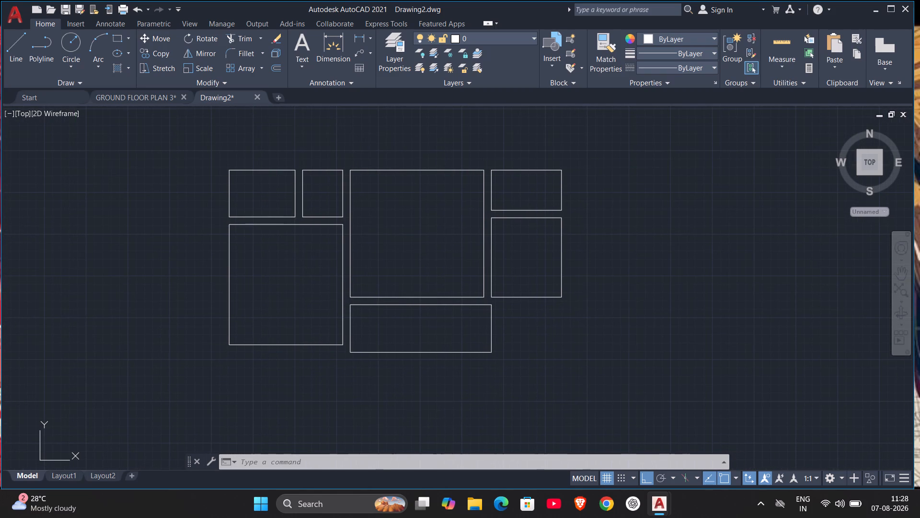
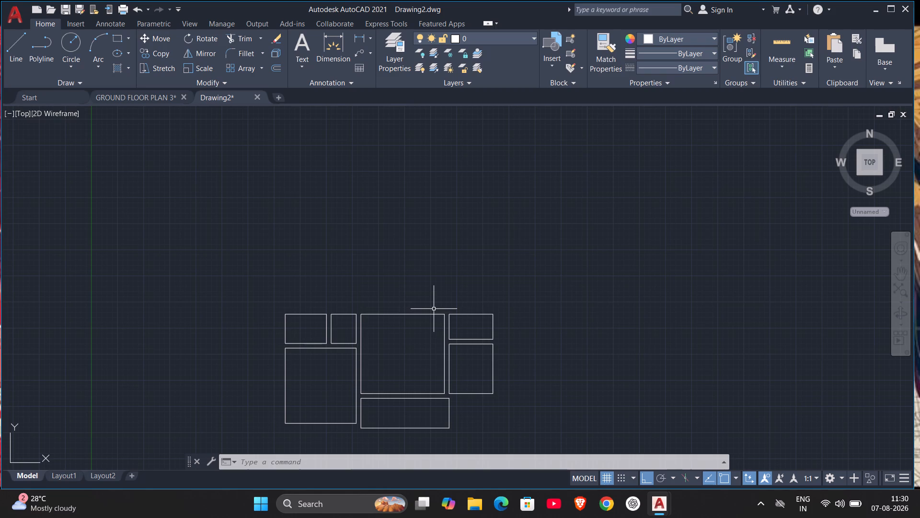
Start a Line 225 mm above the upper-right corner of the 4000 mm wide room.
{"action": "key", "text": "l"}
{"action": "key", "text": "Return"}
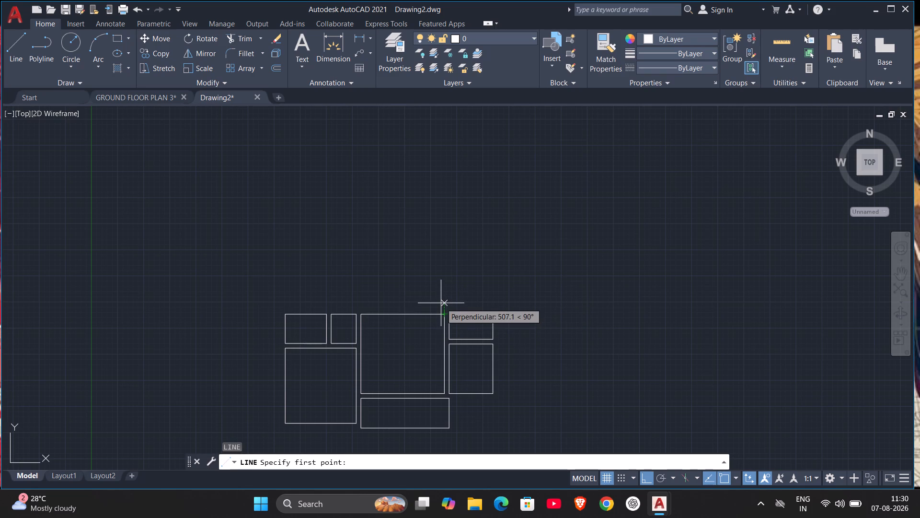
{"action": "type", "text": "225"}
{"action": "key", "text": "Return"}
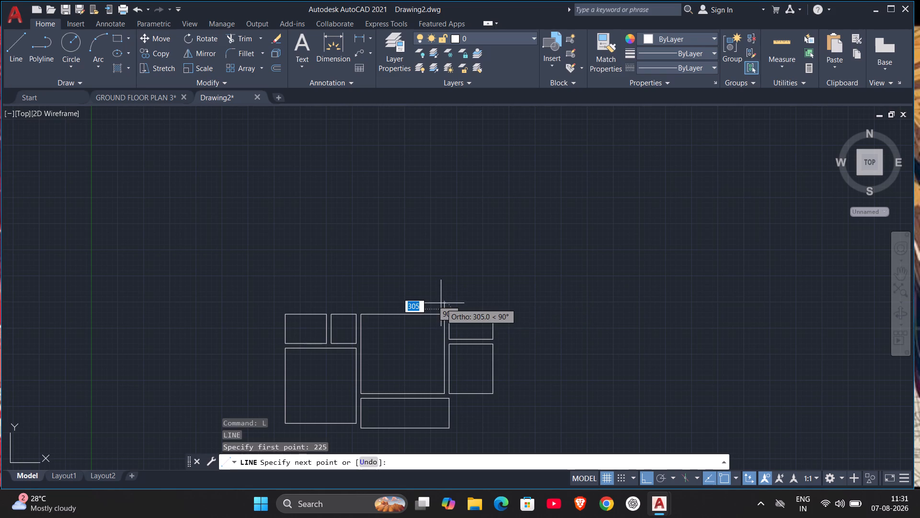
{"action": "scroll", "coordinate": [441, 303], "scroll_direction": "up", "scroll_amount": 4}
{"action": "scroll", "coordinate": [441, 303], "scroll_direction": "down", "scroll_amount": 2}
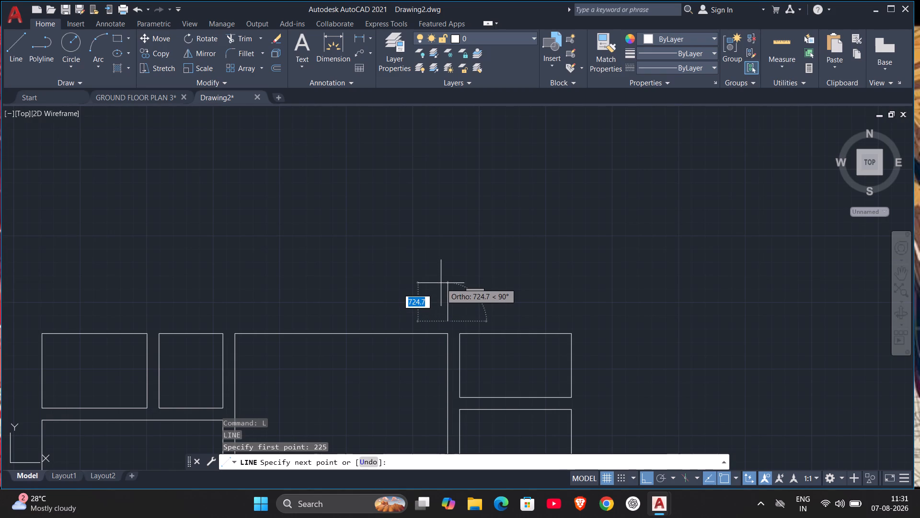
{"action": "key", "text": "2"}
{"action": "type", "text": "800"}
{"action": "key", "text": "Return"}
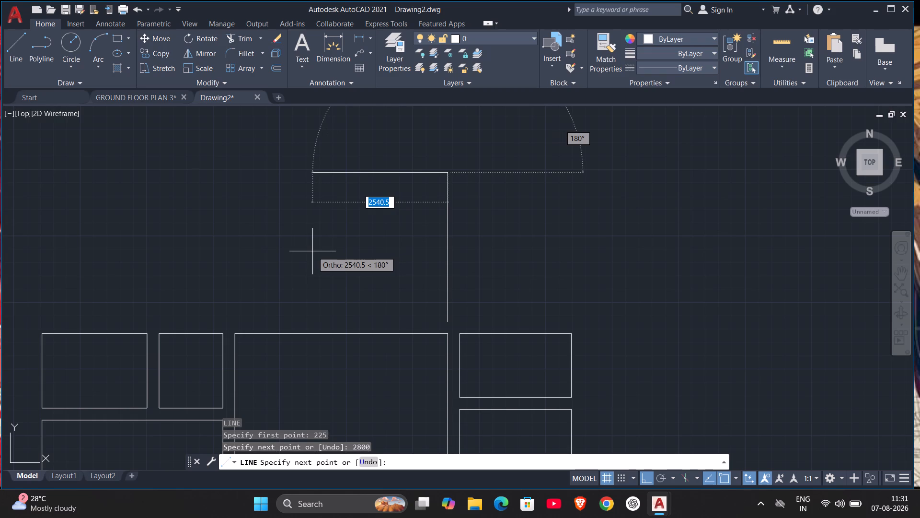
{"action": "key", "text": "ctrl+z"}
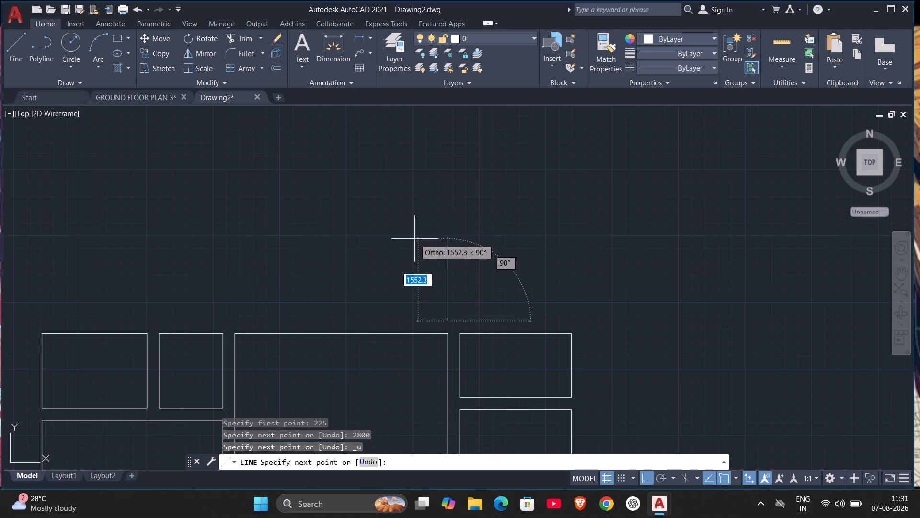
Complete a closed room outline upward and leftward from that start point, 2000 mm high by 2800 mm wide.
{"action": "type", "text": "2000"}
{"action": "key", "text": "Return"}
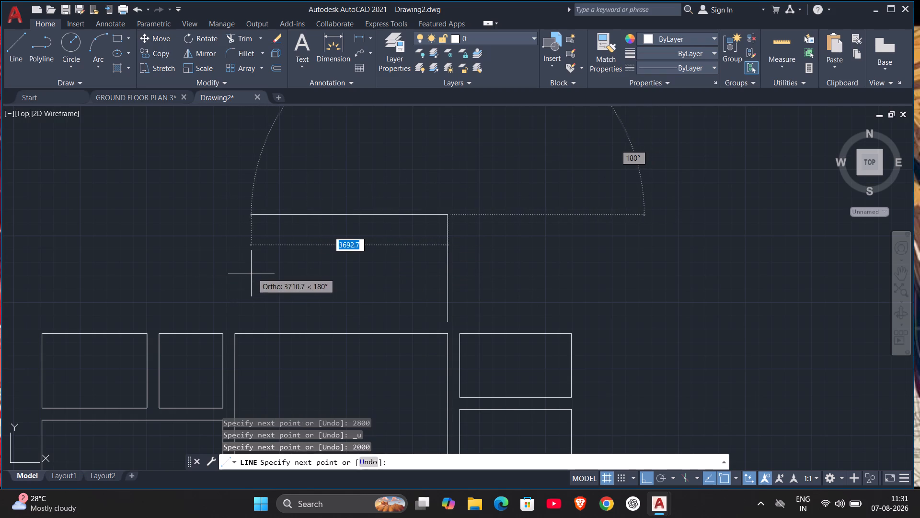
{"action": "key", "text": "2"}
{"action": "type", "text": "800"}
{"action": "key", "text": "Return"}
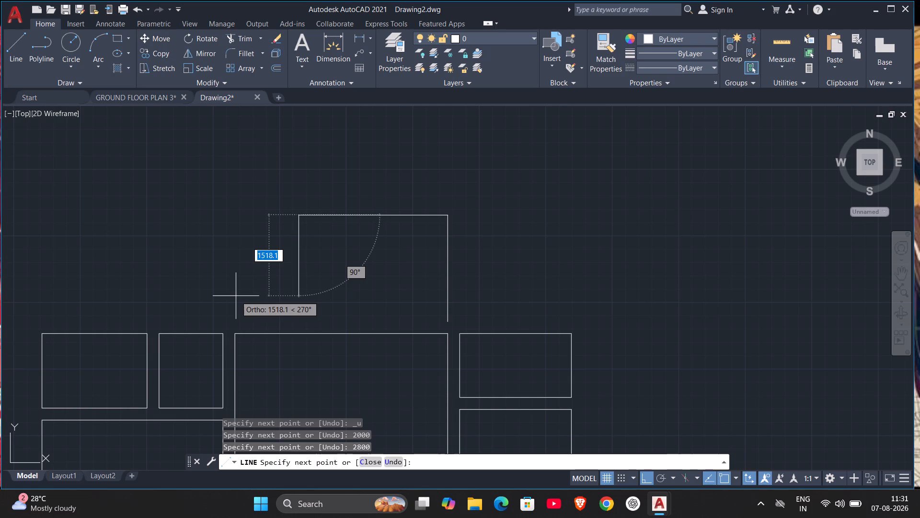
{"action": "key", "text": "2"}
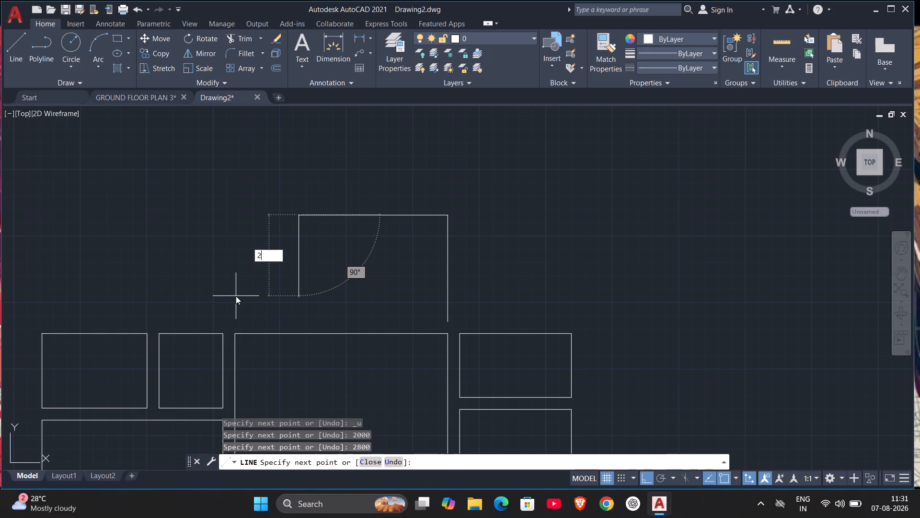
{"action": "type", "text": "000"}
{"action": "key", "text": "Return"}
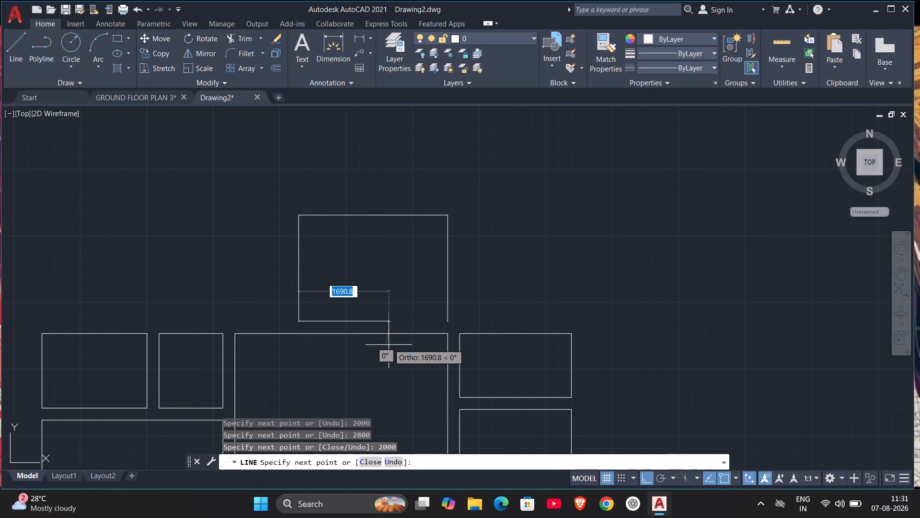
{"action": "key", "text": "c"}
{"action": "key", "text": "Return"}
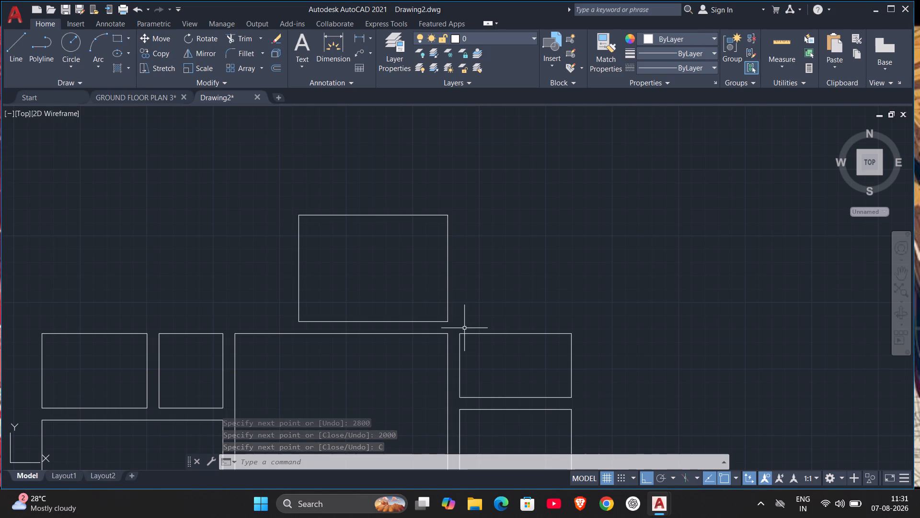
Draw a closed room outline with Line, 2800 mm wide by 3000 mm high, starting 225 mm right of the 2000 mm high room's lower-right corner.
{"action": "key", "text": "space"}
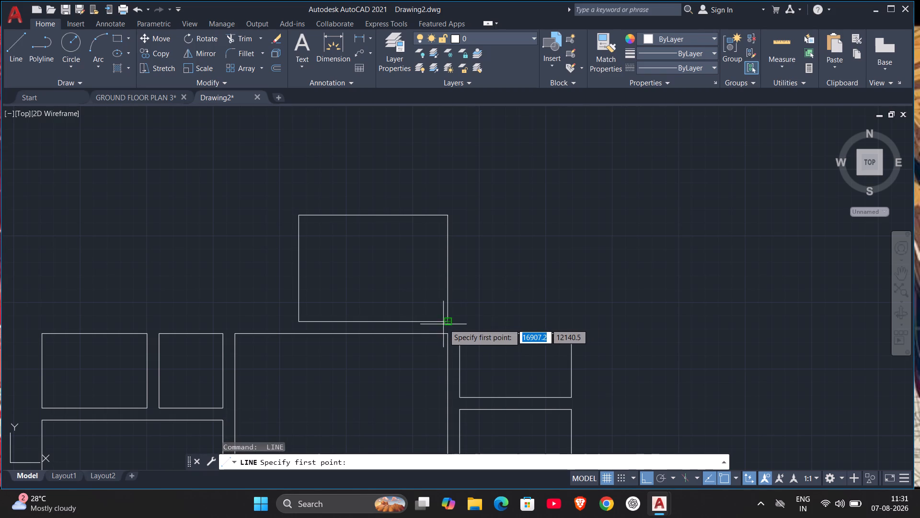
{"action": "type", "text": "225"}
{"action": "key", "text": "Return"}
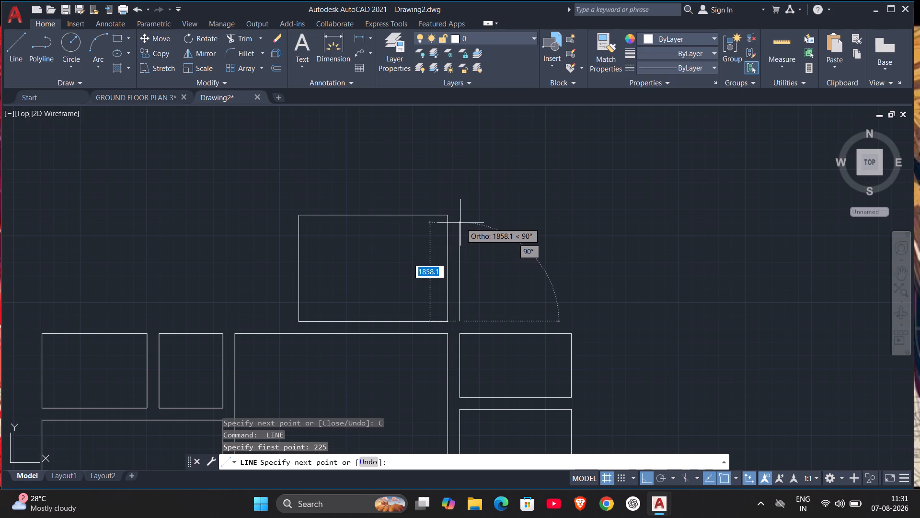
{"action": "type", "text": "3000"}
{"action": "key", "text": "Return"}
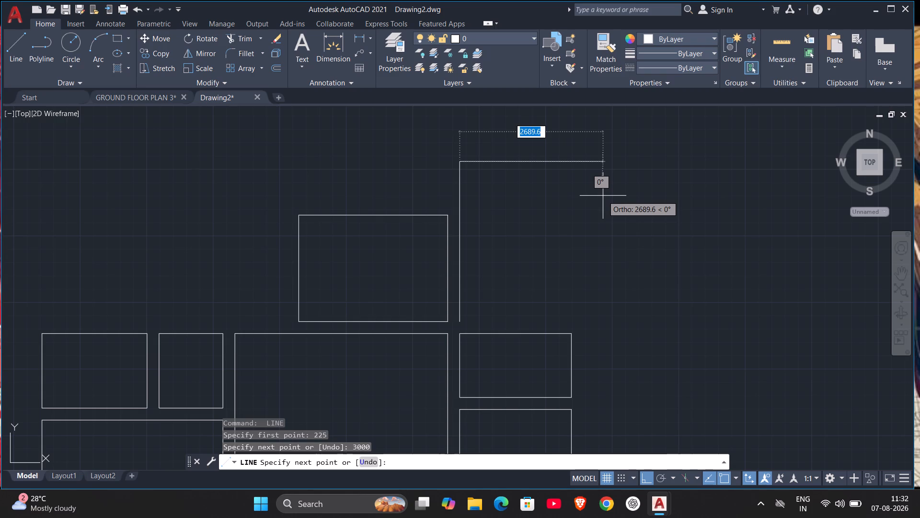
{"action": "key", "text": "2"}
{"action": "type", "text": "800"}
{"action": "key", "text": "Return"}
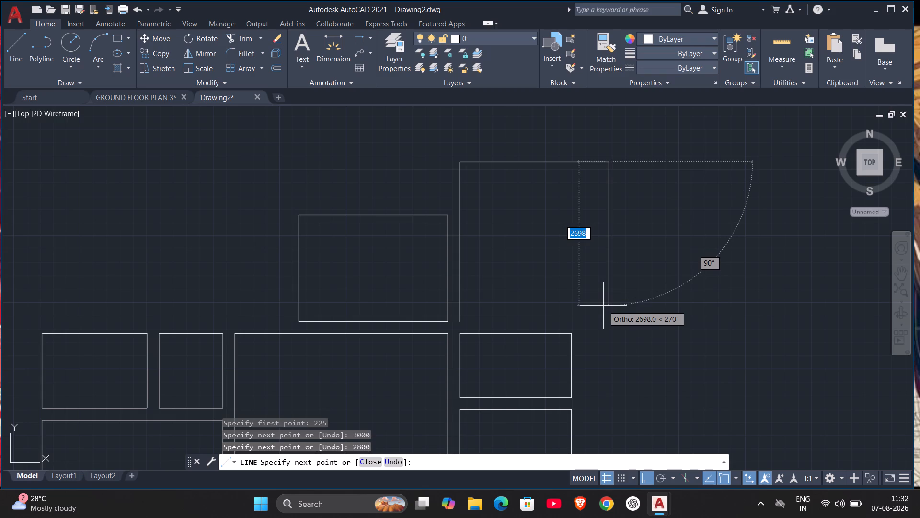
{"action": "type", "text": "3000"}
{"action": "key", "text": "Return"}
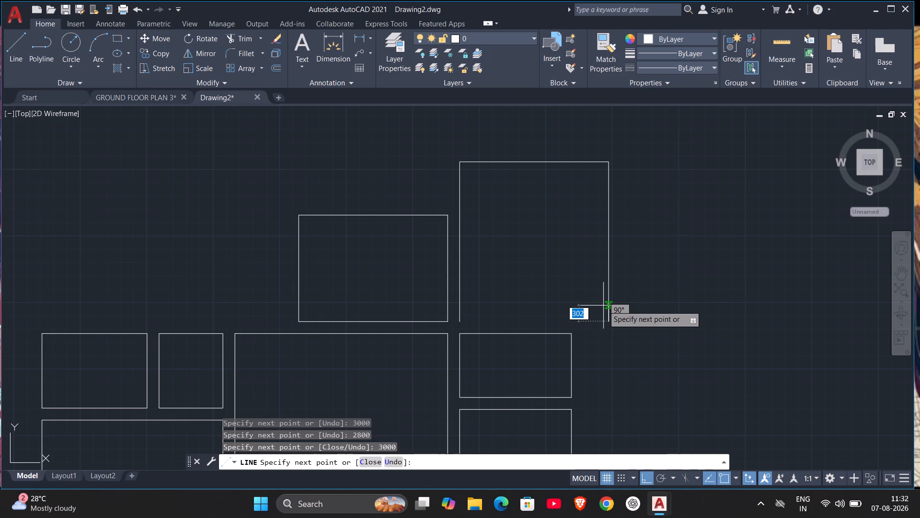
{"action": "left_click", "coordinate": [368, 459]}
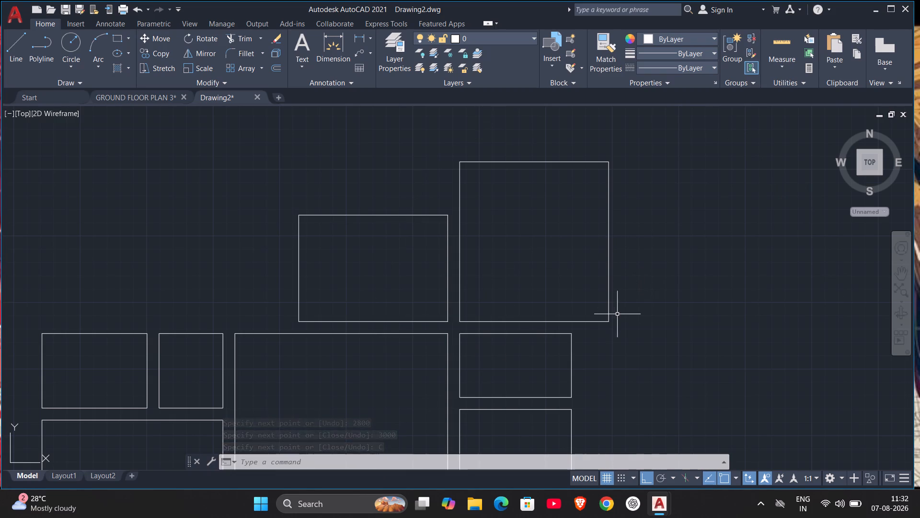
Draw a closed room outline with Line, 1500 mm wide by 1800 mm high, starting 225 mm right of the 3000 mm high room's lower-right corner.
{"action": "key", "text": "space"}
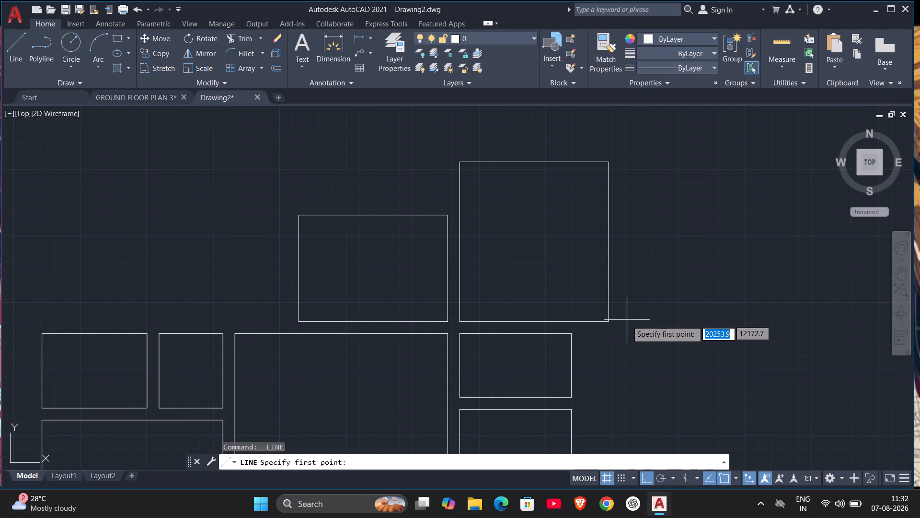
{"action": "type", "text": "225"}
{"action": "key", "text": "Return"}
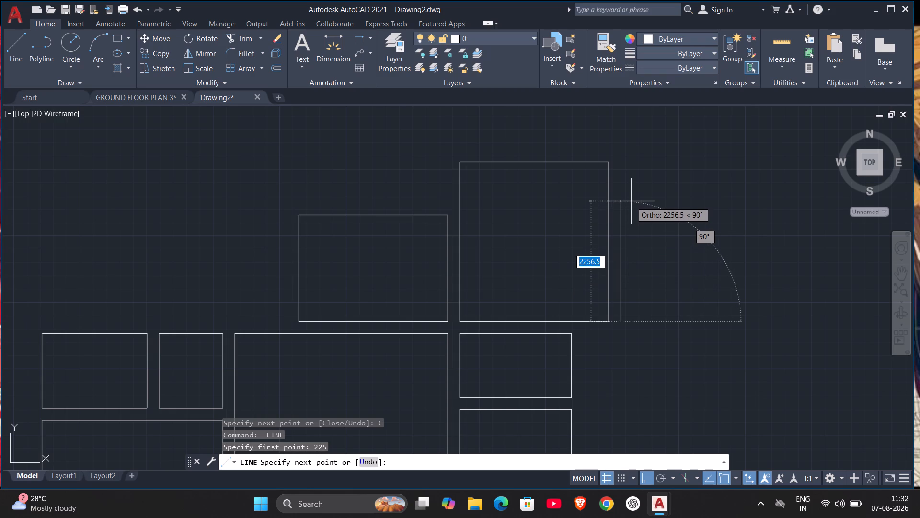
{"action": "key", "text": "1"}
{"action": "key", "text": "8"}
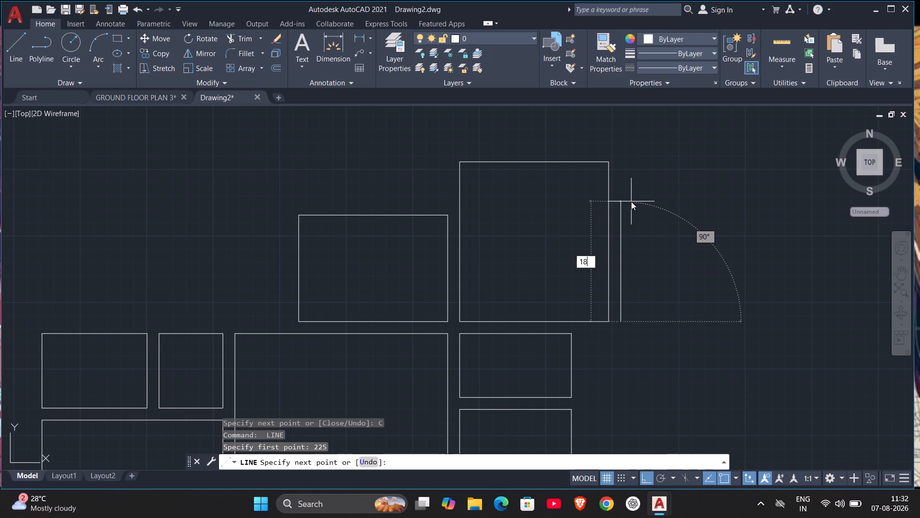
{"action": "type", "text": "00"}
{"action": "key", "text": "Return"}
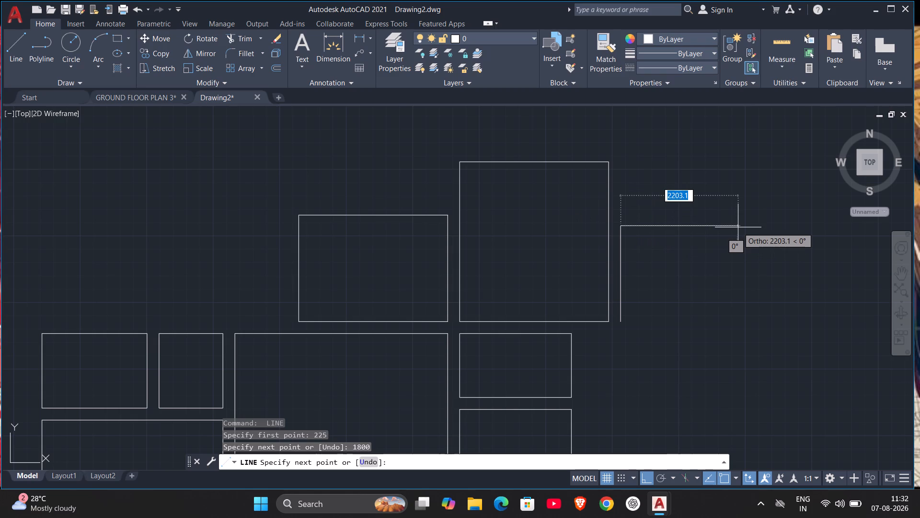
{"action": "key", "text": "1"}
{"action": "type", "text": "500"}
{"action": "key", "text": "Return"}
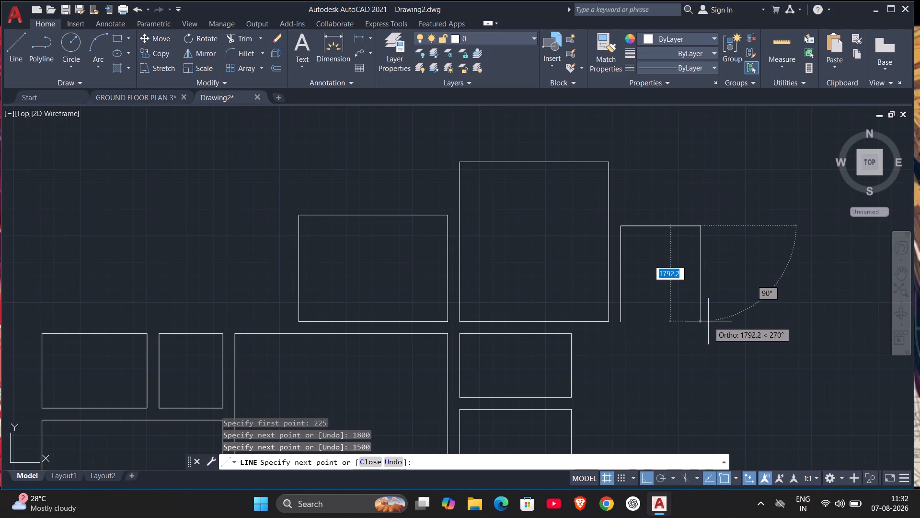
{"action": "key", "text": "1"}
{"action": "type", "text": "800"}
{"action": "key", "text": "Return"}
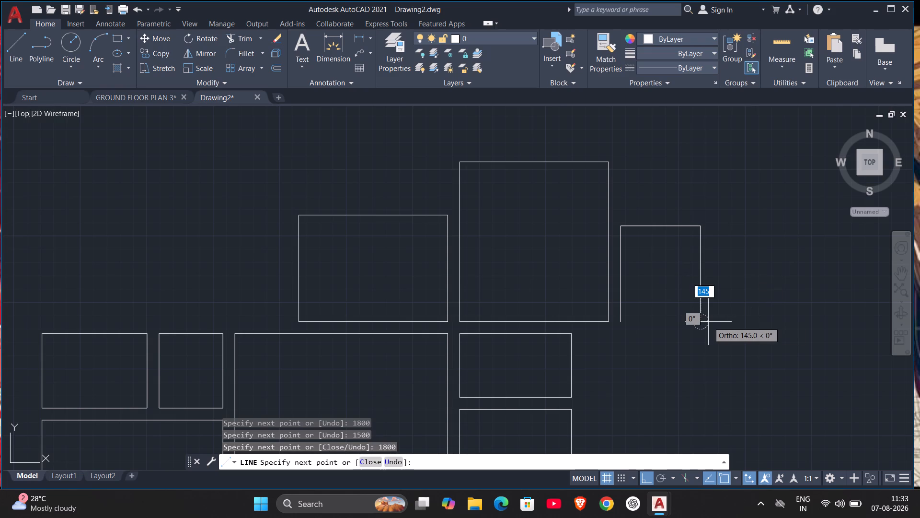
{"action": "left_click", "coordinate": [359, 467]}
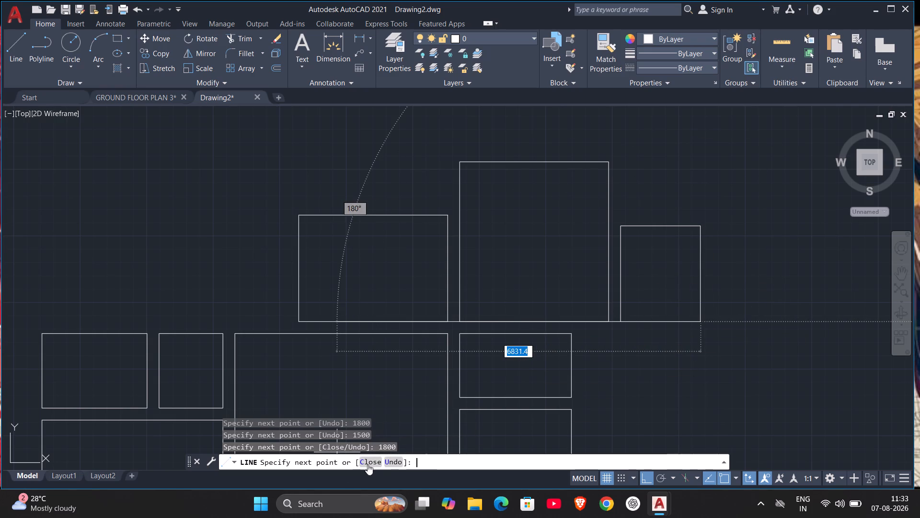
{"action": "left_click", "coordinate": [365, 462]}
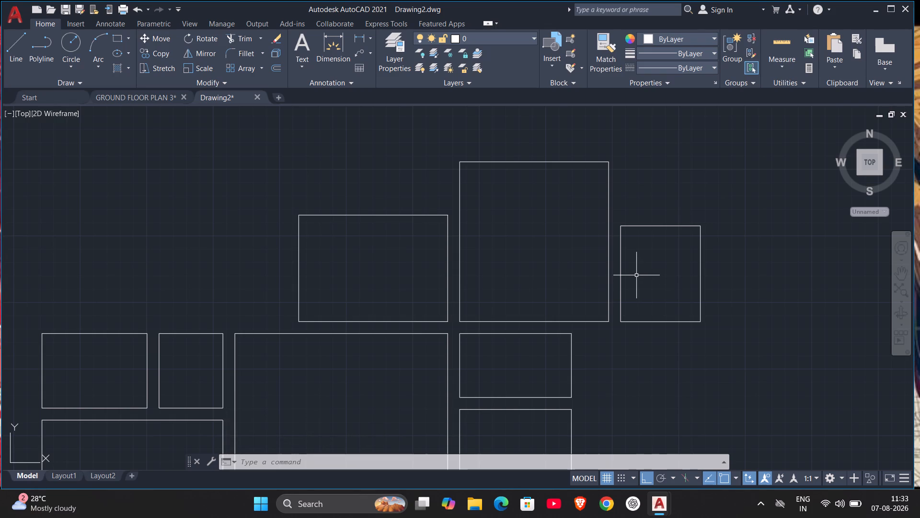
Examine the overall arrangement of the room outlines drawn so far.
{"action": "scroll", "coordinate": [636, 275], "scroll_direction": "down", "scroll_amount": 2}
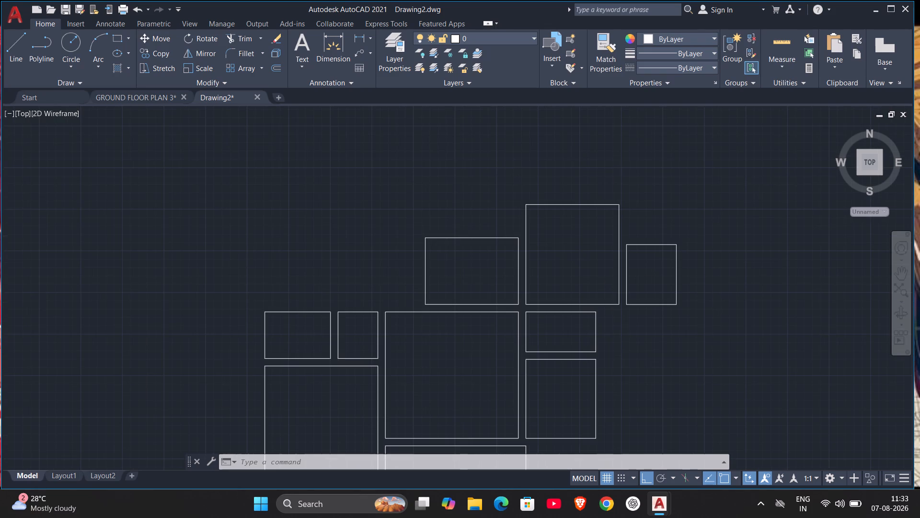
{"action": "scroll", "coordinate": [636, 275], "scroll_direction": "down", "scroll_amount": 1}
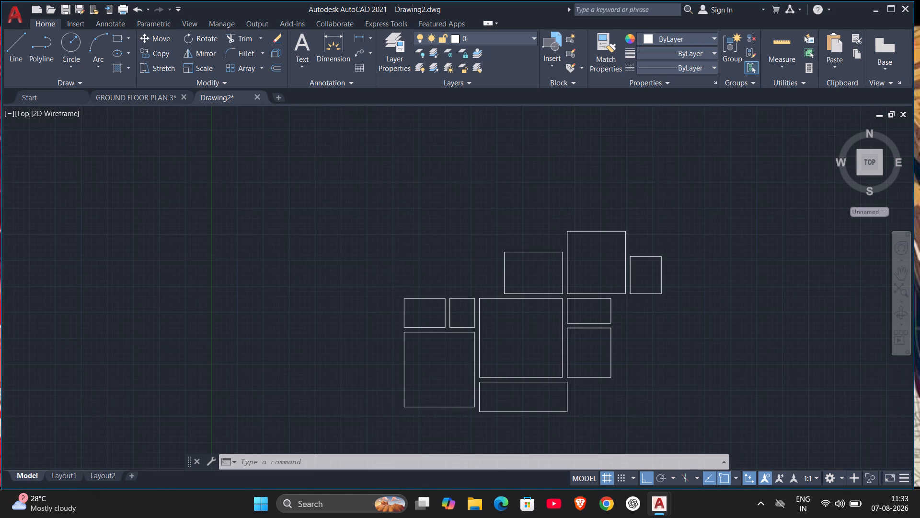
{"action": "scroll", "coordinate": [636, 275], "scroll_direction": "up", "scroll_amount": 1}
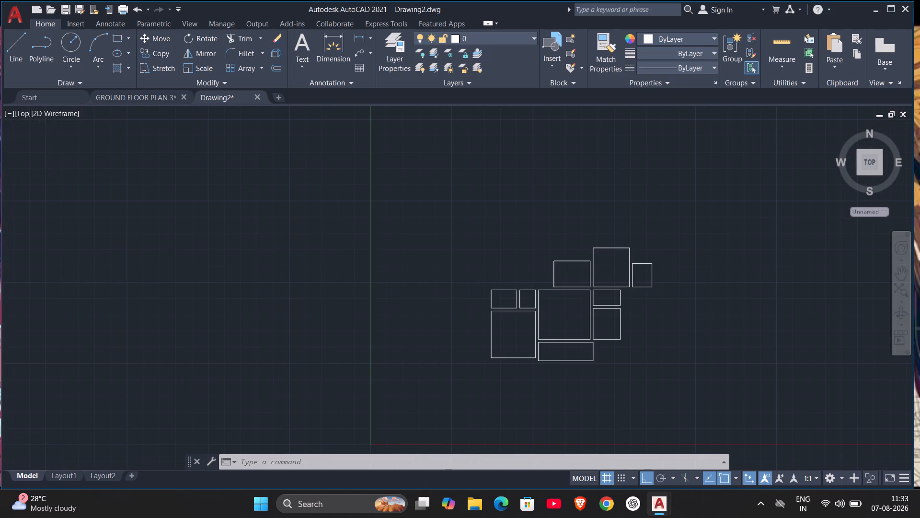
{"action": "scroll", "coordinate": [636, 275], "scroll_direction": "down", "scroll_amount": 1}
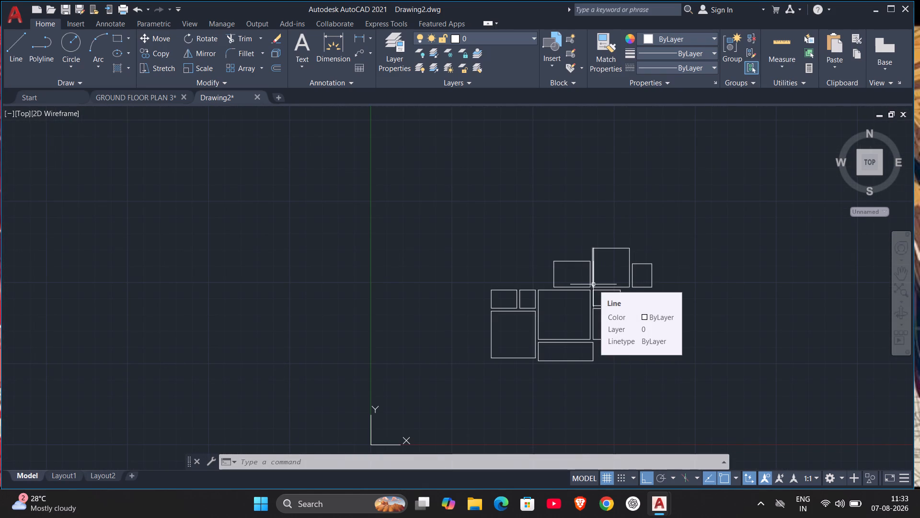
{"action": "scroll", "coordinate": [632, 291], "scroll_direction": "up", "scroll_amount": 2}
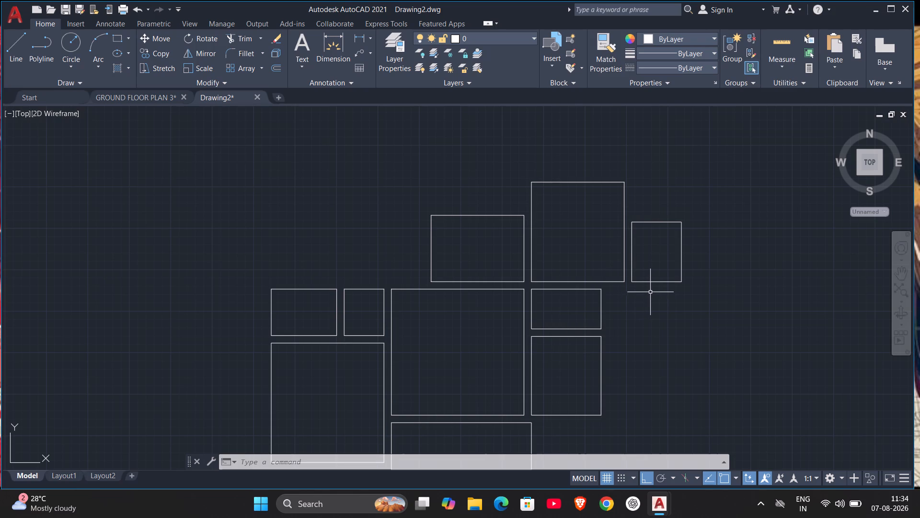
{"action": "scroll", "coordinate": [620, 305], "scroll_direction": "down", "scroll_amount": 1}
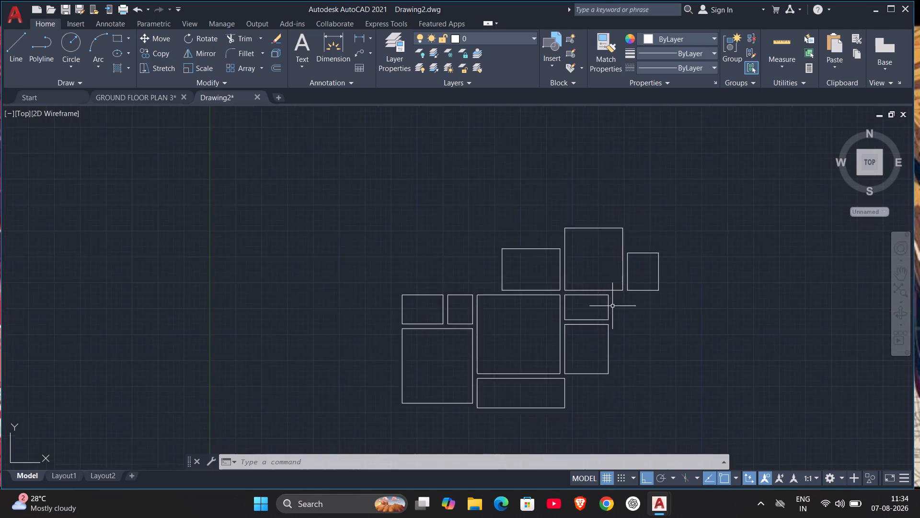
{"action": "scroll", "coordinate": [611, 306], "scroll_direction": "down", "scroll_amount": 1}
Draw a closed room outline with Line, 1400 mm wide by 1200 mm high, starting 225 mm left of the 2000 mm high room's lower-left corner.
{"action": "middle_click_drag", "start_coordinate": [585, 305], "coordinate": [658, 319]}
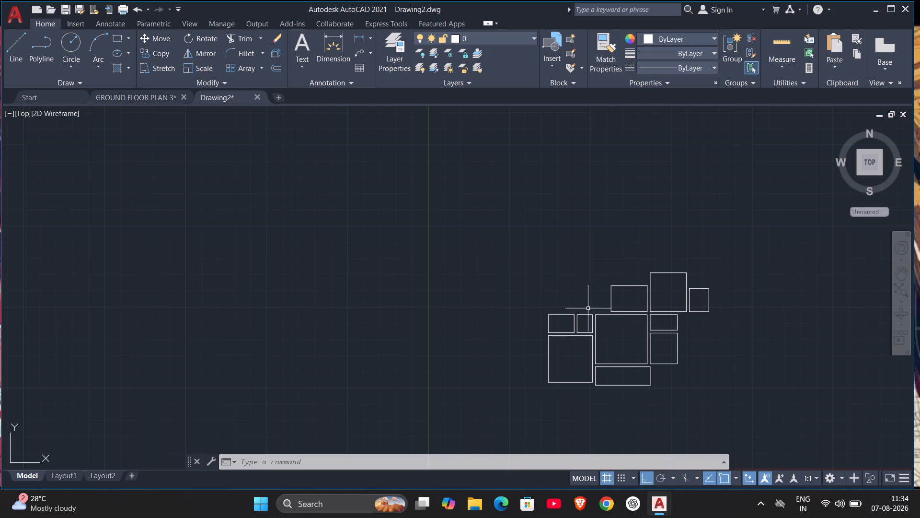
{"action": "scroll", "coordinate": [598, 305], "scroll_direction": "up", "scroll_amount": 3}
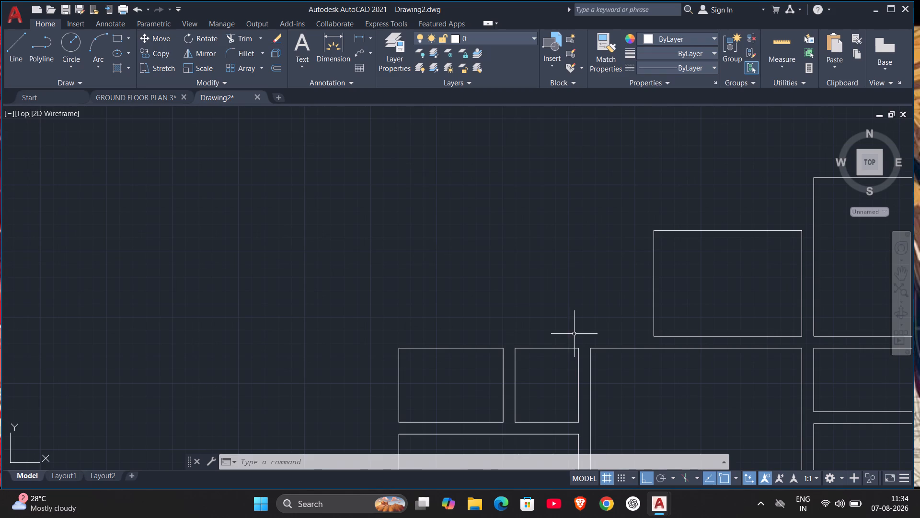
{"action": "key", "text": "space"}
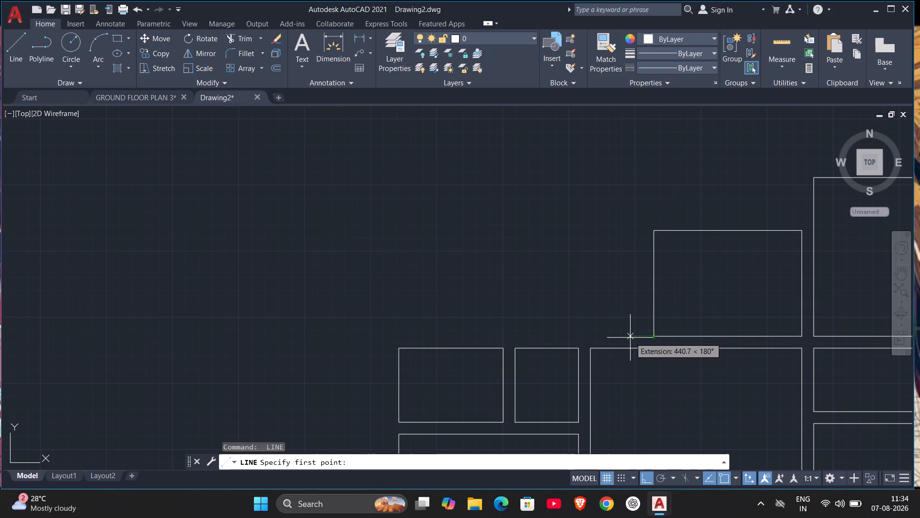
{"action": "type", "text": "225"}
{"action": "key", "text": "Return"}
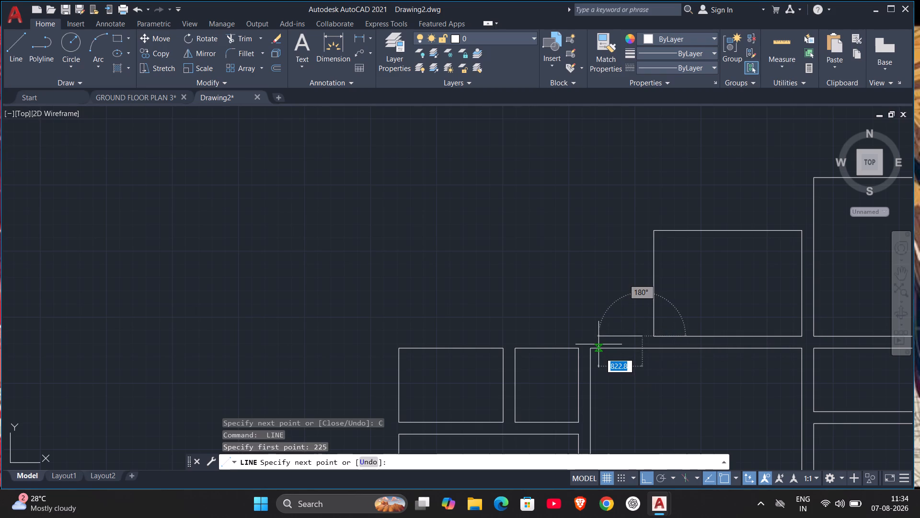
{"action": "type", "text": "1400"}
{"action": "key", "text": "Return"}
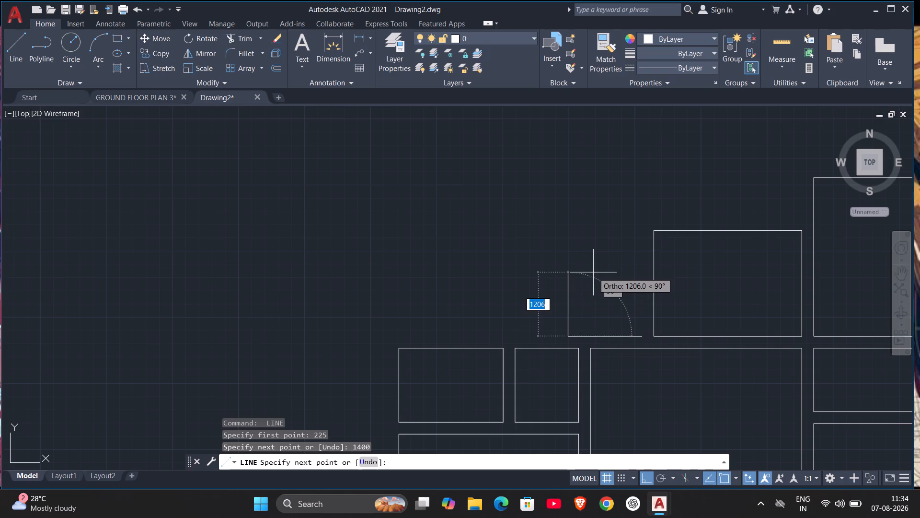
{"action": "type", "text": "12"}
{"action": "type", "text": "00"}
{"action": "key", "text": "Return"}
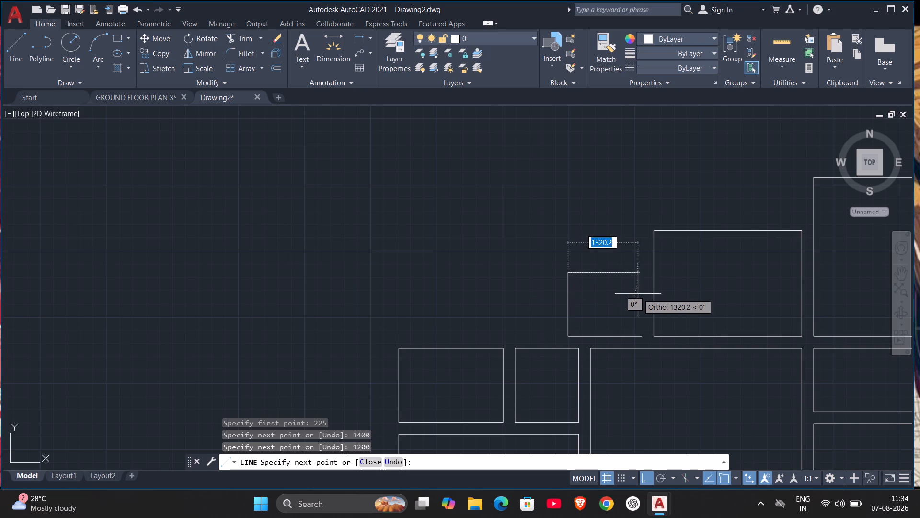
{"action": "type", "text": "1400"}
{"action": "key", "text": "Return"}
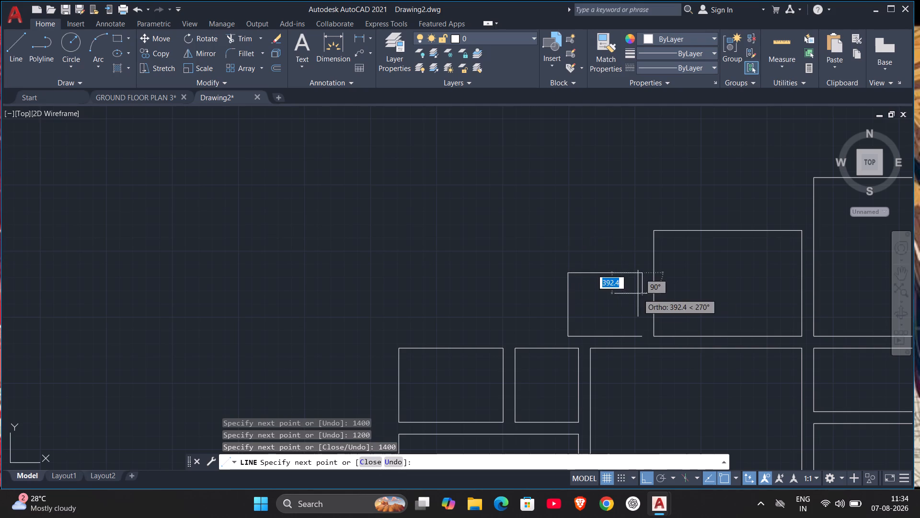
{"action": "key", "text": "v"}
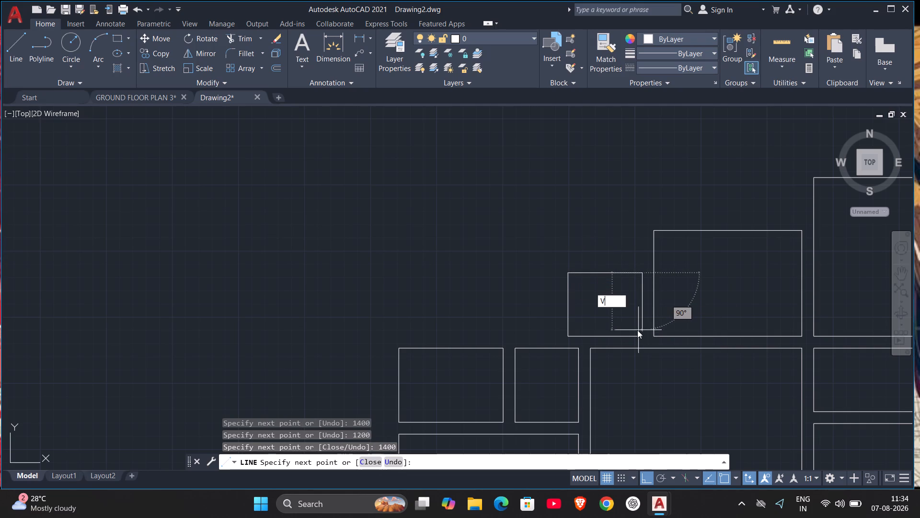
{"action": "key", "text": "BackSpace"}
{"action": "key", "text": "c"}
{"action": "key", "text": "Return"}
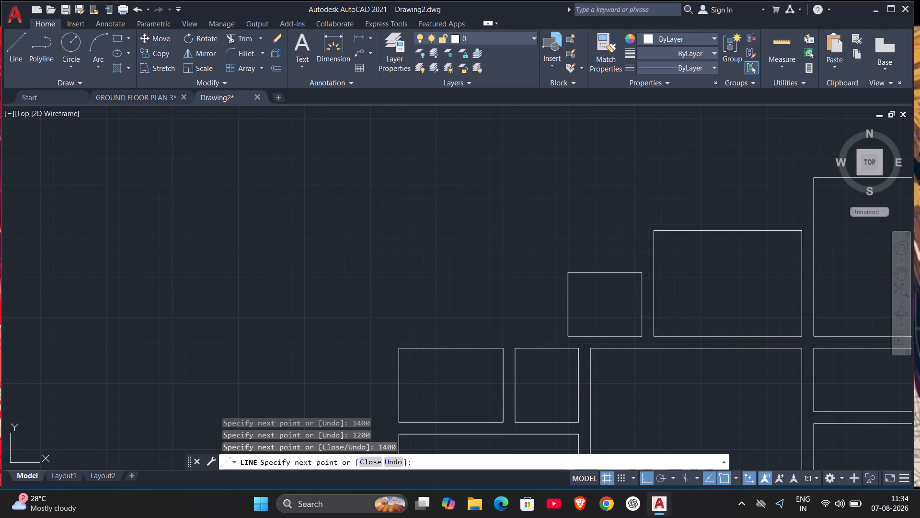
Draw a closed room outline with Line, 1400 mm wide by 1975 mm high, starting 225 mm above the 1200 mm high room's upper-right corner.
{"action": "key", "text": "space"}
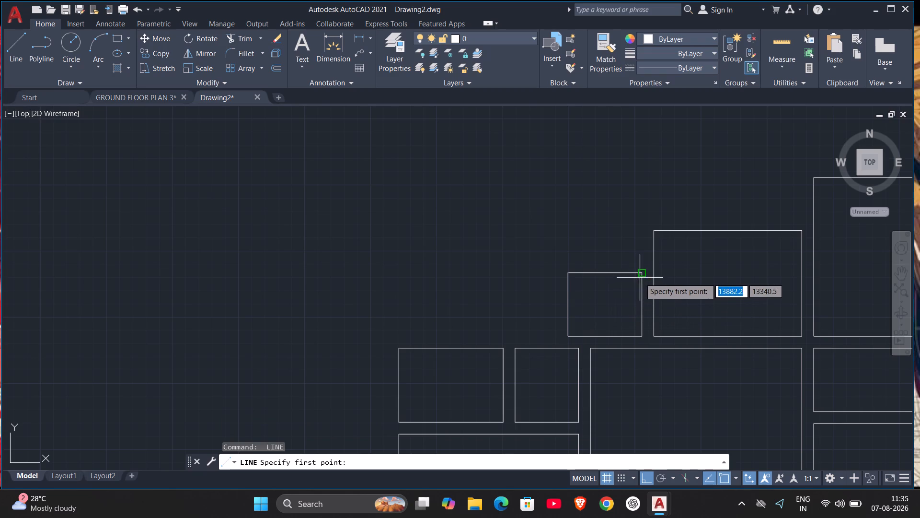
{"action": "type", "text": "225"}
{"action": "key", "text": "Return"}
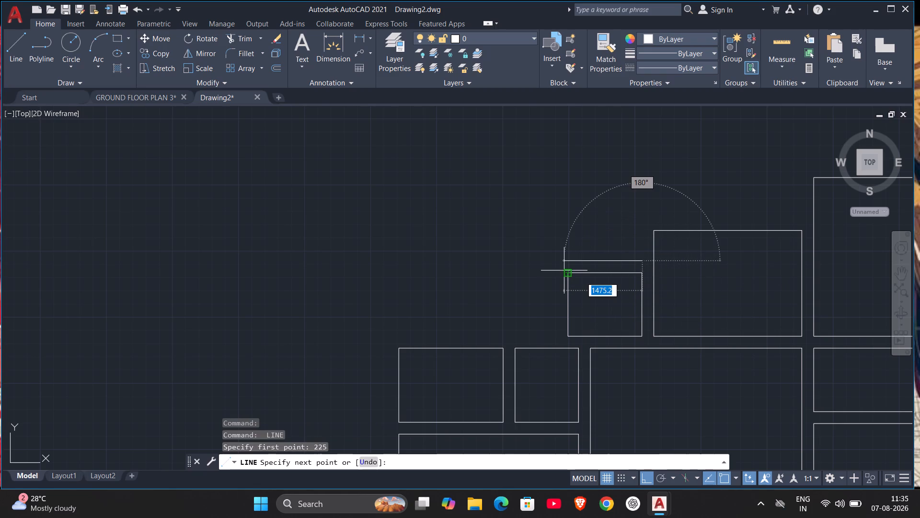
{"action": "type", "text": "1400"}
{"action": "key", "text": "Return"}
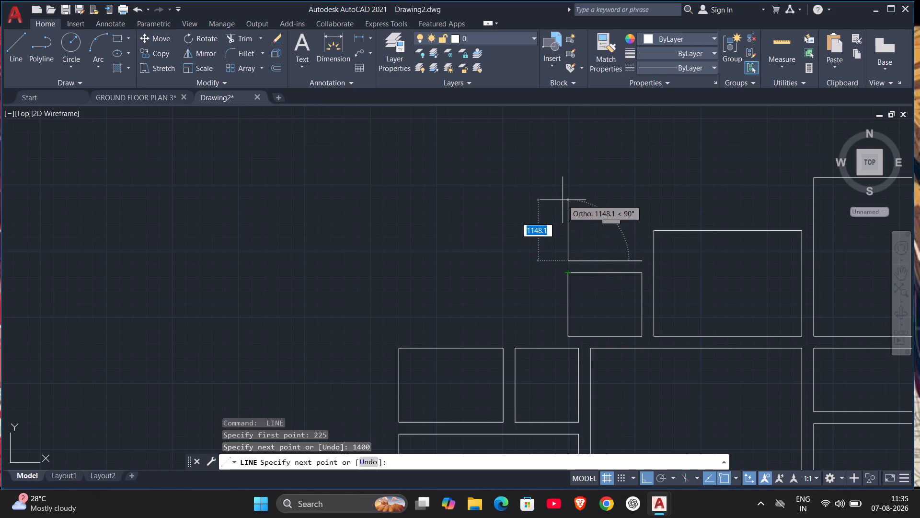
{"action": "type", "text": "19"}
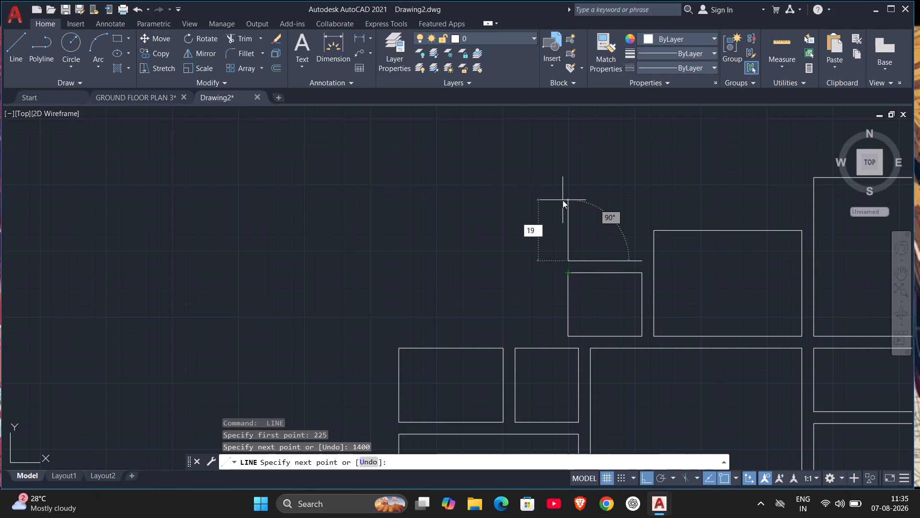
{"action": "type", "text": "75"}
{"action": "key", "text": "Return"}
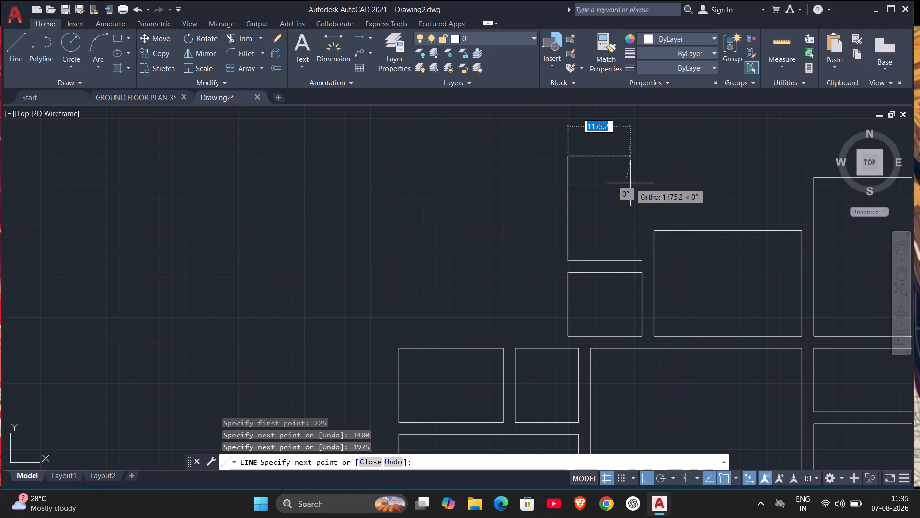
{"action": "type", "text": "14"}
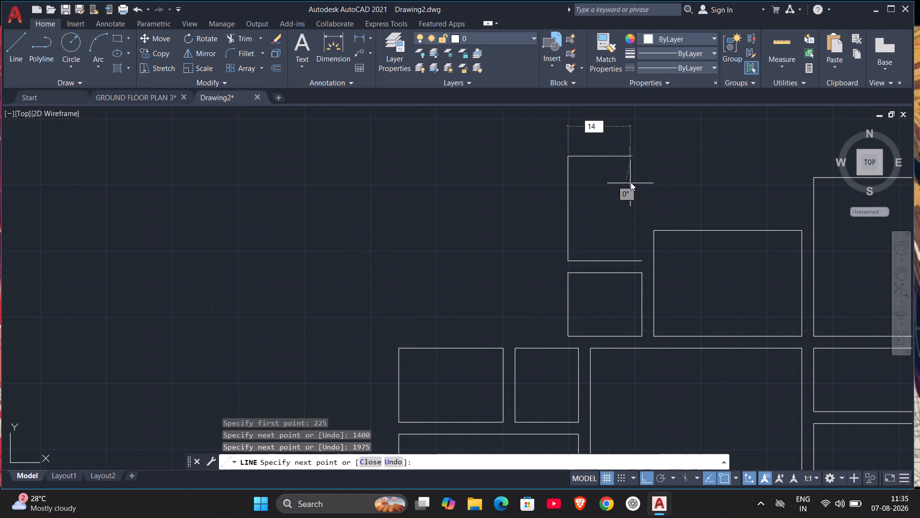
{"action": "type", "text": "00"}
{"action": "key", "text": "Return"}
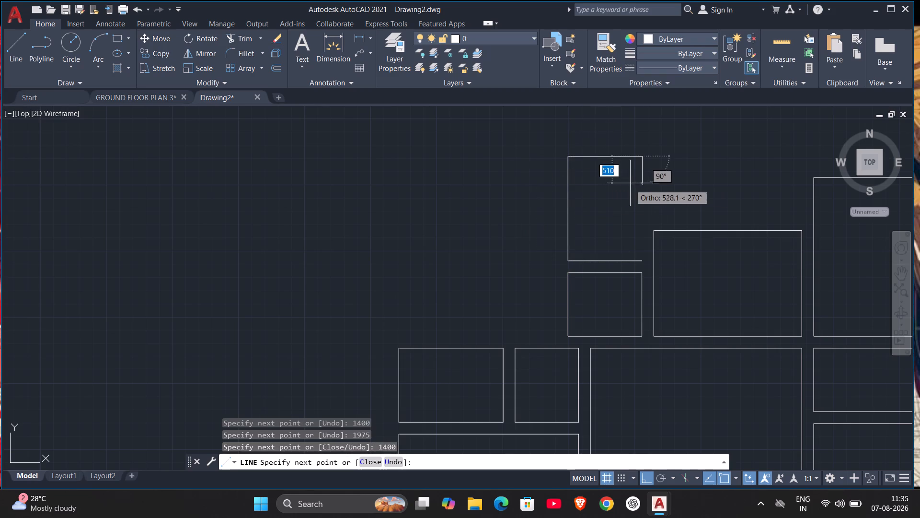
{"action": "key", "text": "c"}
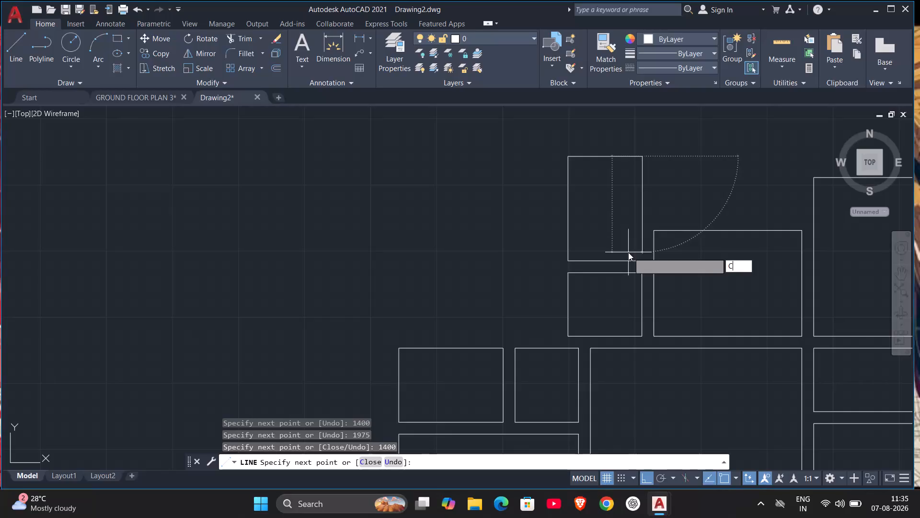
{"action": "key", "text": "Return"}
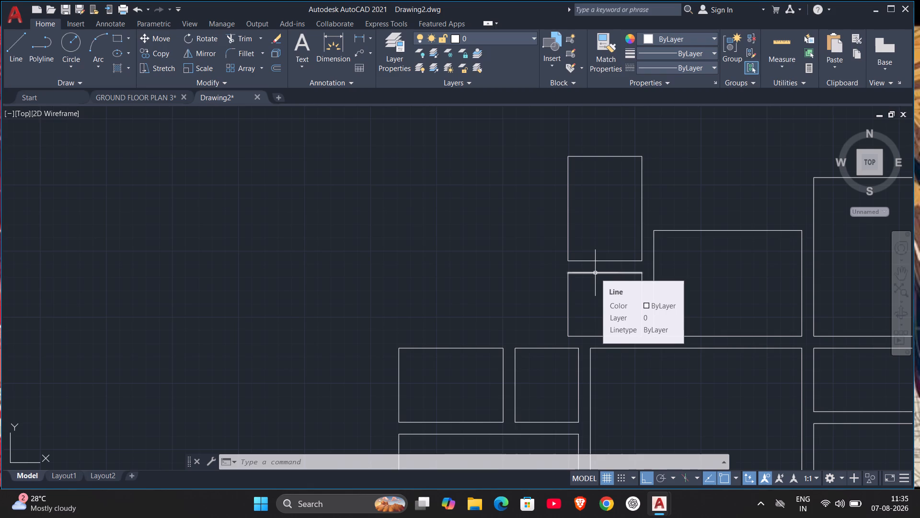
Draw a closed room outline with Line, 3800 mm wide by 3400 mm high, starting 225 mm left of the 1200 mm high room's lower-left corner.
{"action": "scroll", "coordinate": [525, 303], "scroll_direction": "down", "scroll_amount": 1}
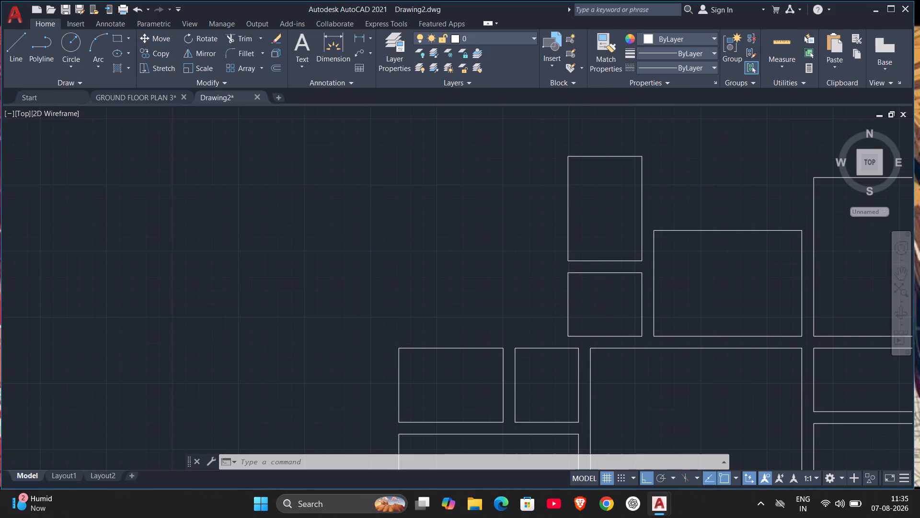
{"action": "scroll", "coordinate": [529, 303], "scroll_direction": "down", "scroll_amount": 2}
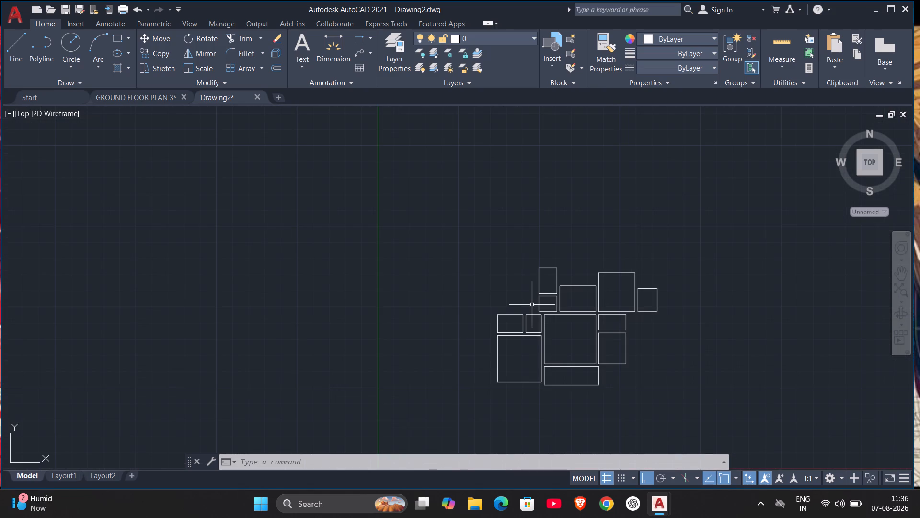
{"action": "scroll", "coordinate": [532, 305], "scroll_direction": "up", "scroll_amount": 3}
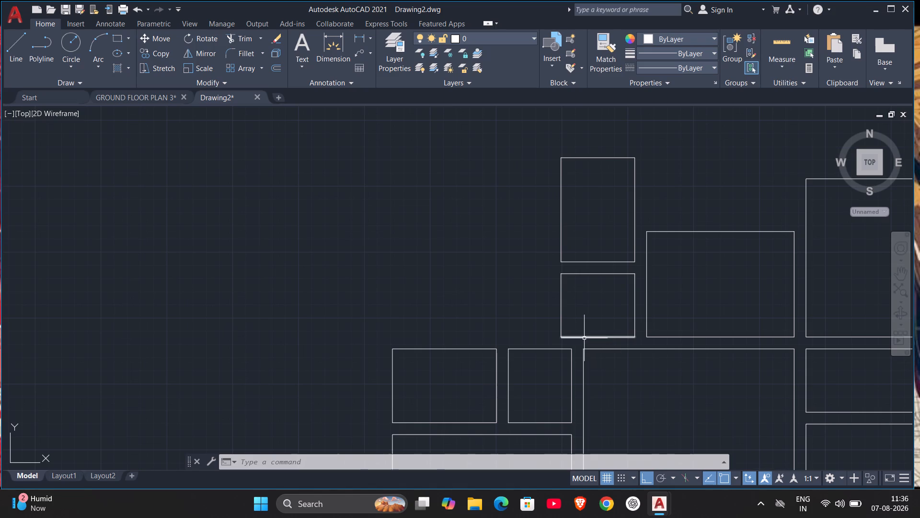
{"action": "key", "text": "space"}
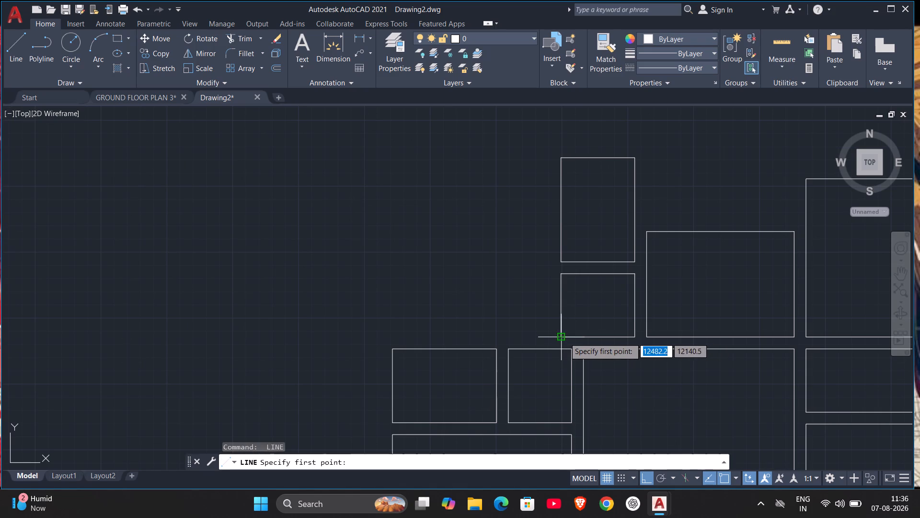
{"action": "type", "text": "225"}
{"action": "key", "text": "Return"}
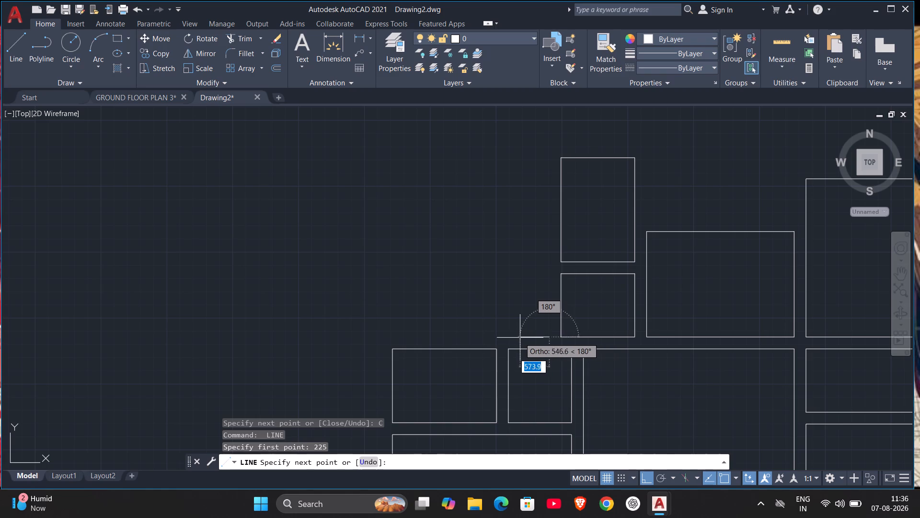
{"action": "type", "text": "3800"}
{"action": "key", "text": "Return"}
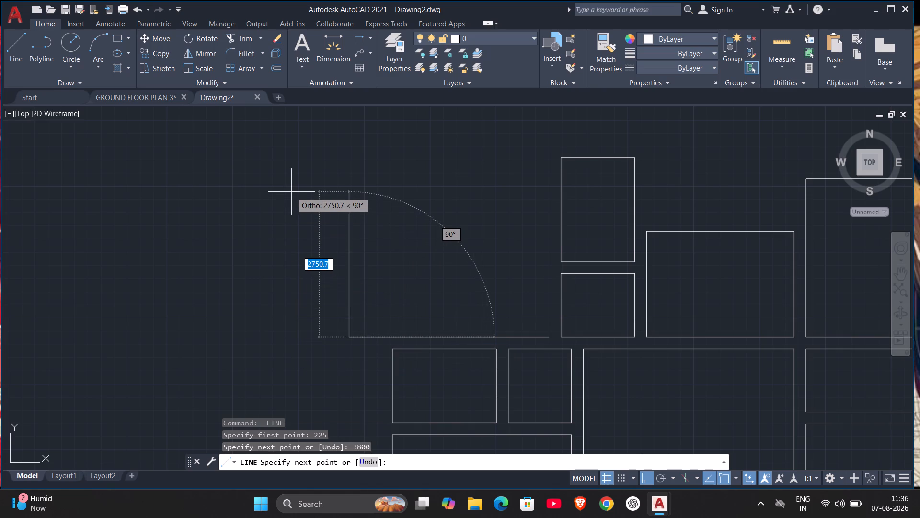
{"action": "type", "text": "3400"}
{"action": "key", "text": "Return"}
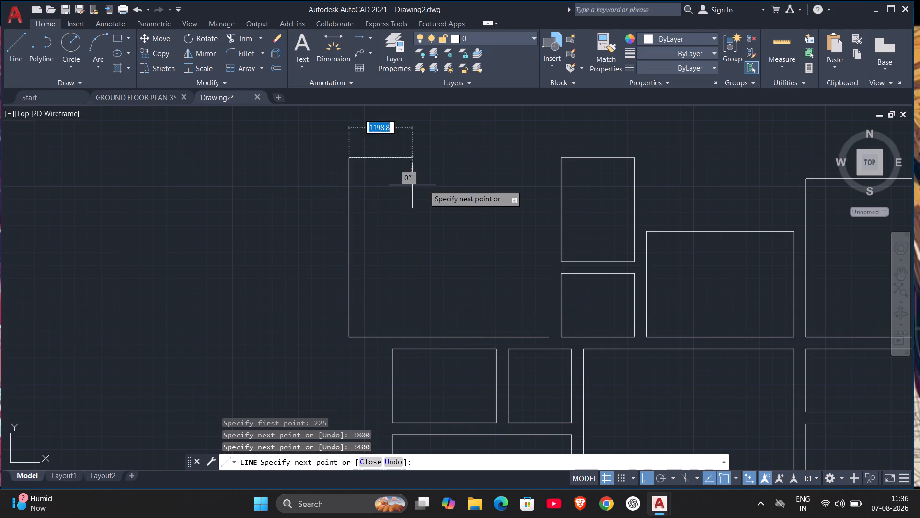
{"action": "type", "text": "3800"}
{"action": "key", "text": "Return"}
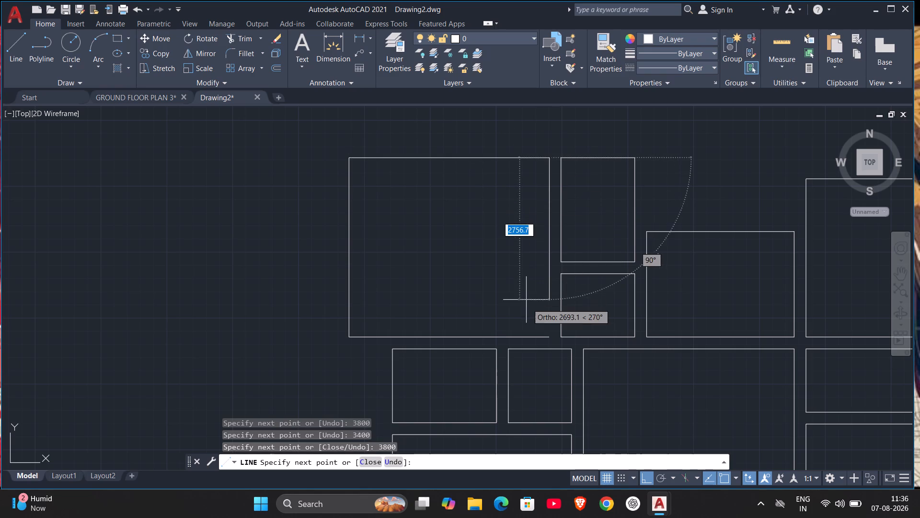
{"action": "key", "text": "c"}
{"action": "key", "text": "Return"}
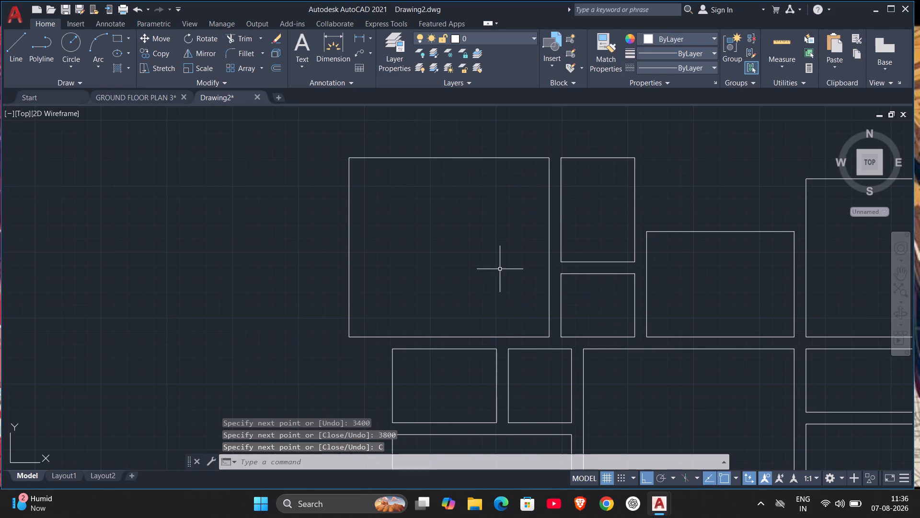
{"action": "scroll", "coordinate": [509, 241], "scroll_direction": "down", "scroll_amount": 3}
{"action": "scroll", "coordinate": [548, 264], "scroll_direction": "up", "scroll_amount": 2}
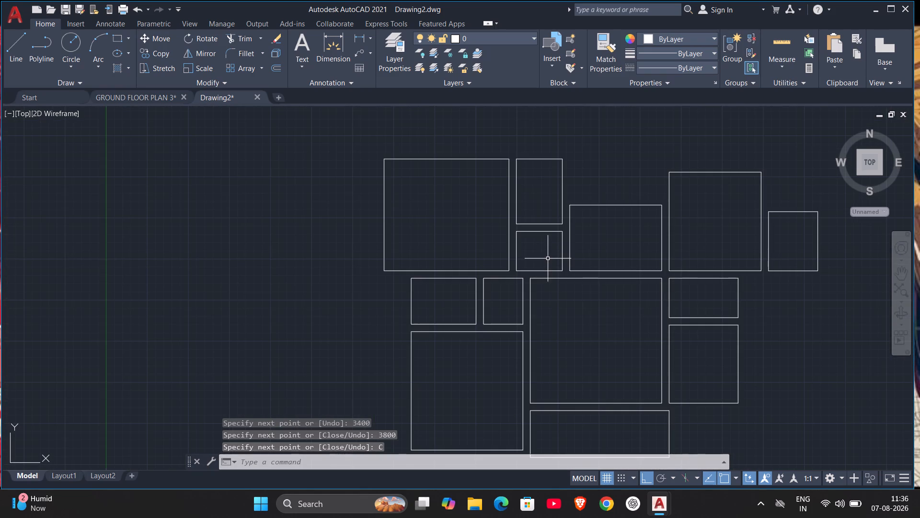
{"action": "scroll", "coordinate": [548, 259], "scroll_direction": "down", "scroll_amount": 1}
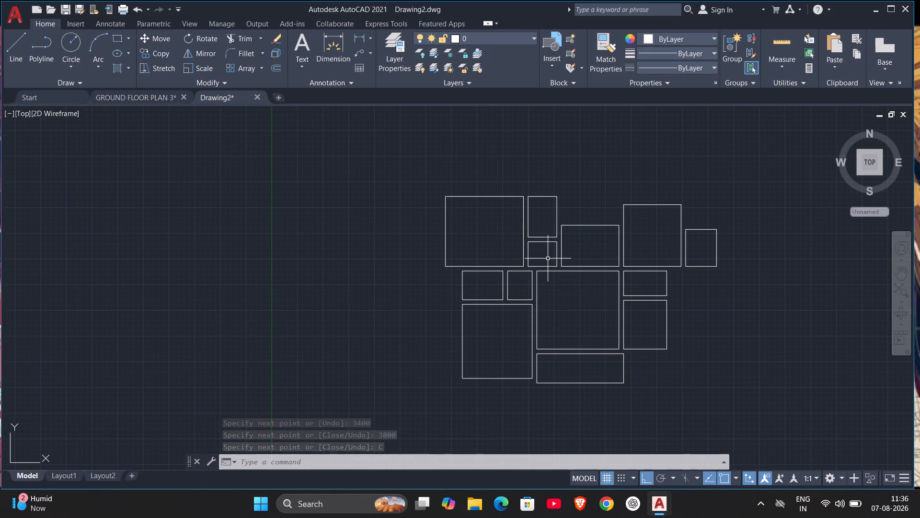
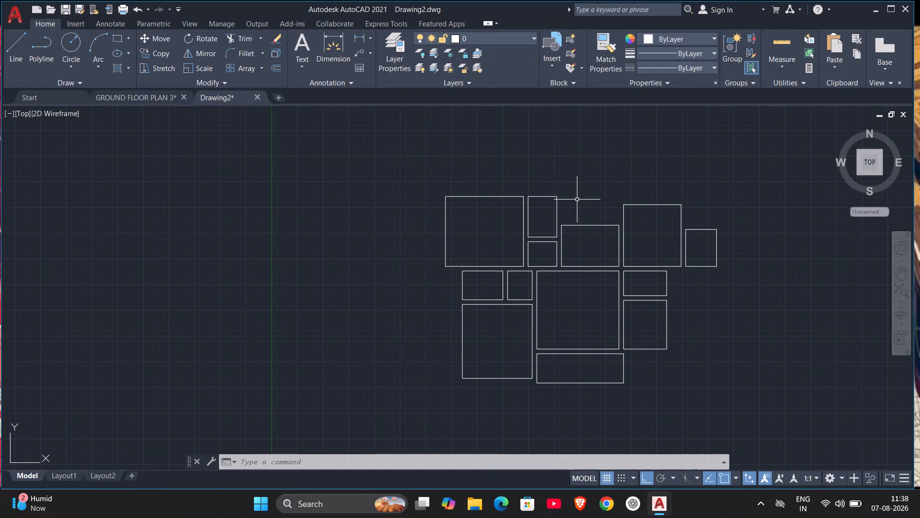
Draw a line across the tops of the two northwest rooms, from the large room's upper-left corner to the narrow room's upper-right corner.
{"action": "key", "text": "l"}
{"action": "key", "text": "Return"}
{"action": "scroll", "coordinate": [451, 191], "scroll_direction": "up", "scroll_amount": 2}
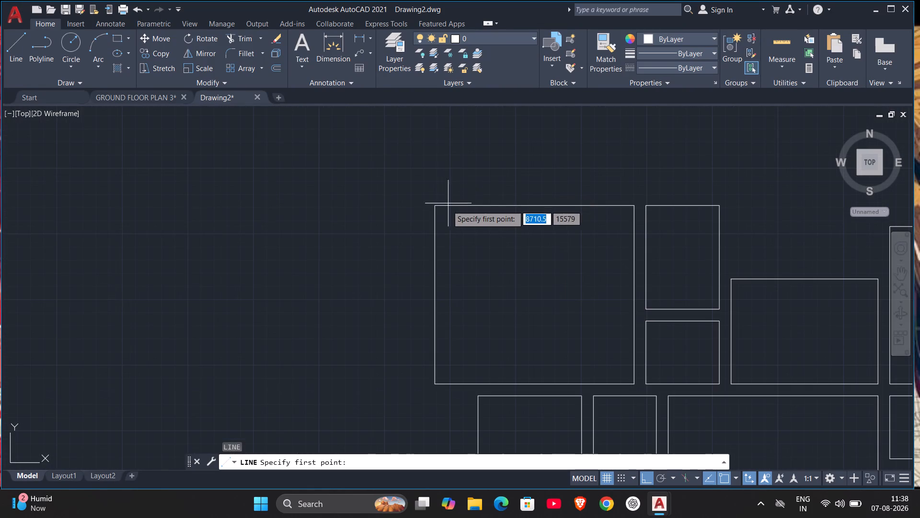
{"action": "left_click", "coordinate": [435, 206]}
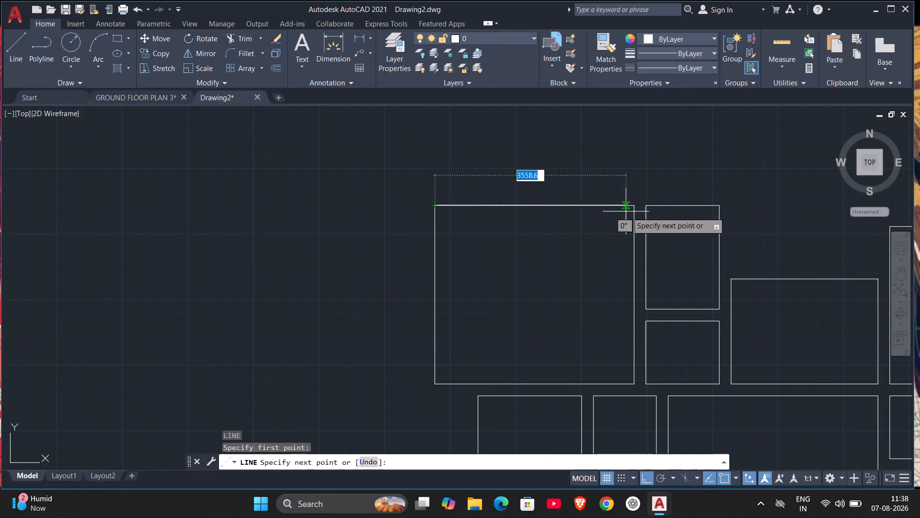
{"action": "left_click", "coordinate": [717, 204]}
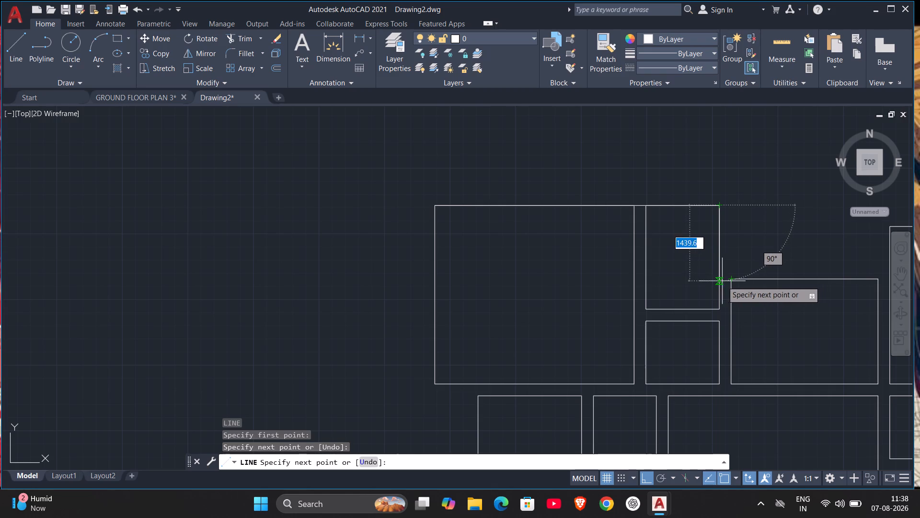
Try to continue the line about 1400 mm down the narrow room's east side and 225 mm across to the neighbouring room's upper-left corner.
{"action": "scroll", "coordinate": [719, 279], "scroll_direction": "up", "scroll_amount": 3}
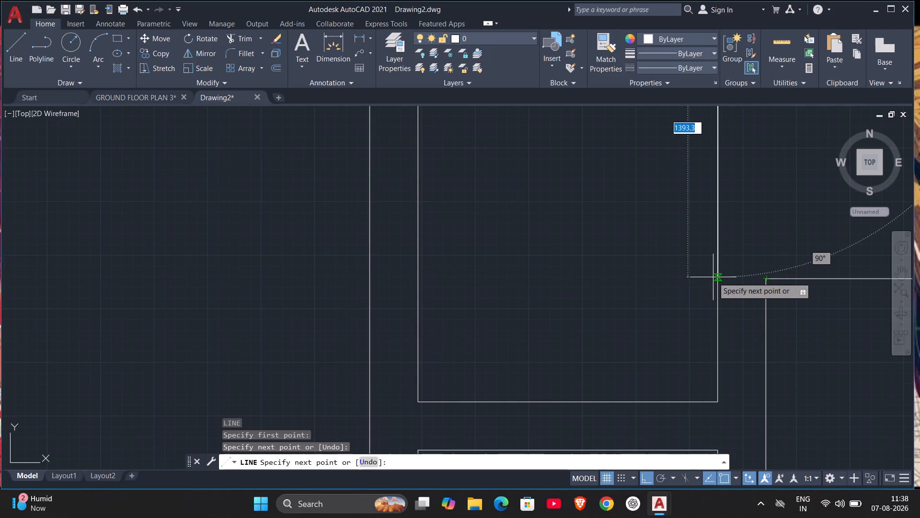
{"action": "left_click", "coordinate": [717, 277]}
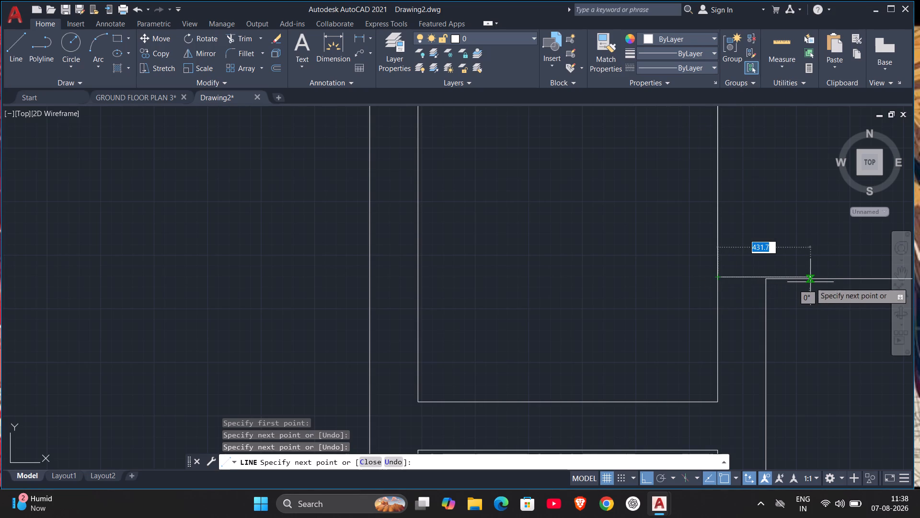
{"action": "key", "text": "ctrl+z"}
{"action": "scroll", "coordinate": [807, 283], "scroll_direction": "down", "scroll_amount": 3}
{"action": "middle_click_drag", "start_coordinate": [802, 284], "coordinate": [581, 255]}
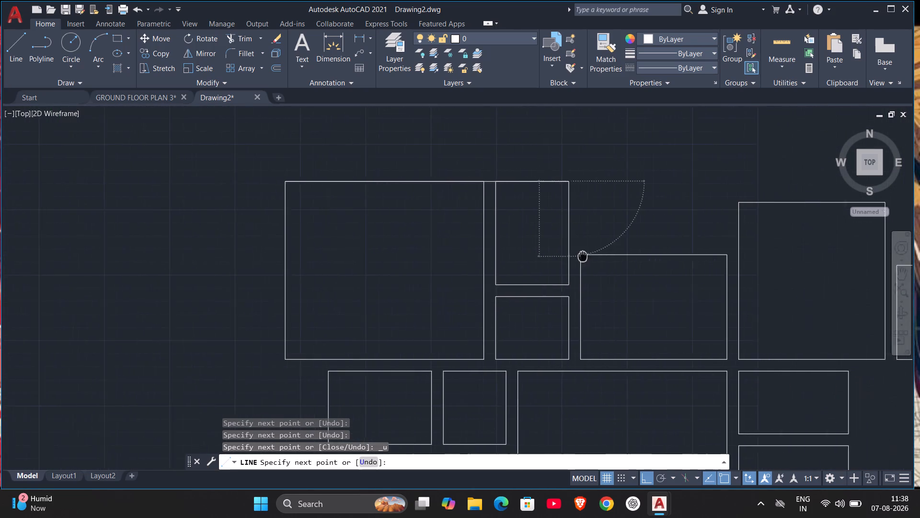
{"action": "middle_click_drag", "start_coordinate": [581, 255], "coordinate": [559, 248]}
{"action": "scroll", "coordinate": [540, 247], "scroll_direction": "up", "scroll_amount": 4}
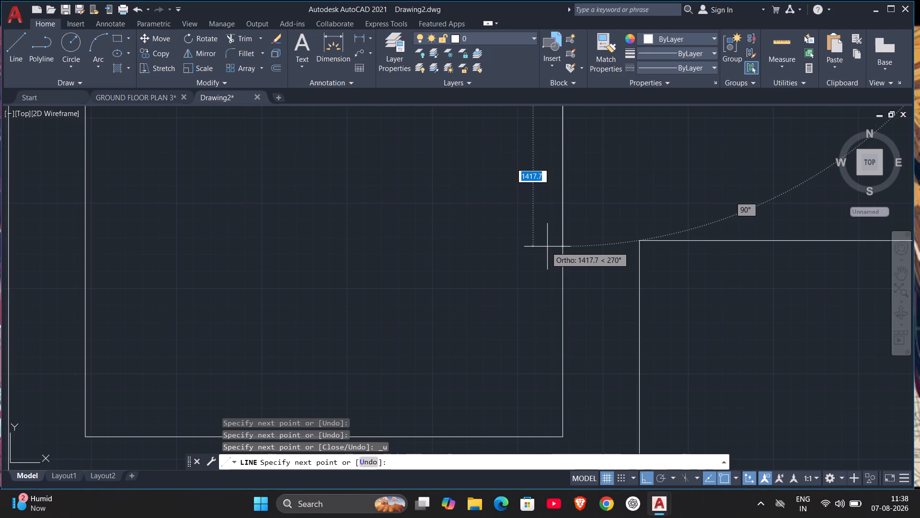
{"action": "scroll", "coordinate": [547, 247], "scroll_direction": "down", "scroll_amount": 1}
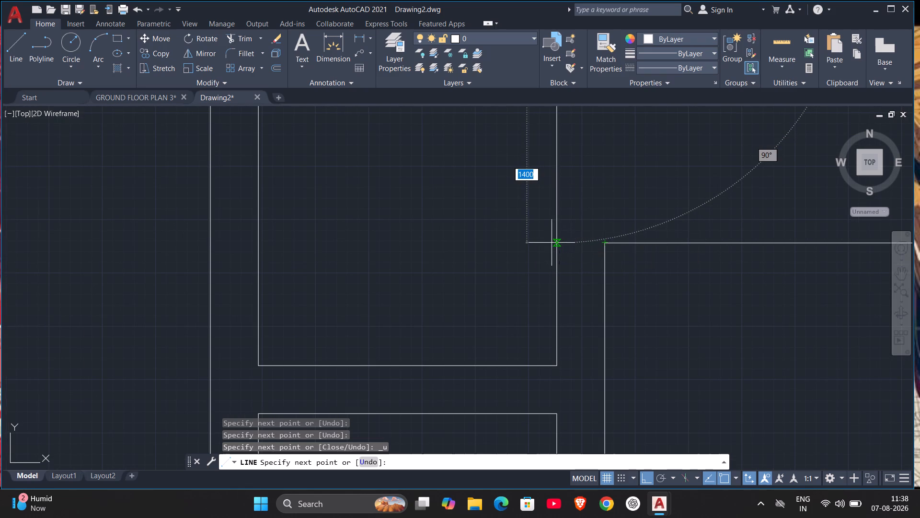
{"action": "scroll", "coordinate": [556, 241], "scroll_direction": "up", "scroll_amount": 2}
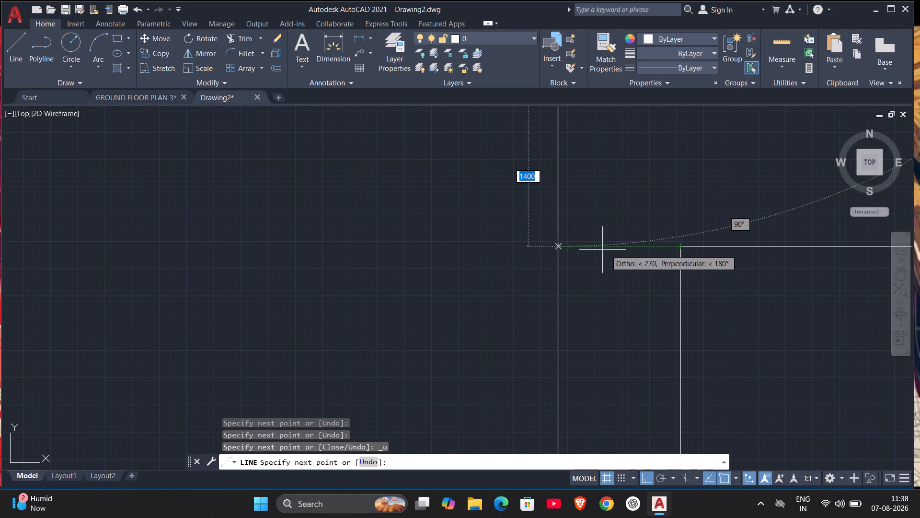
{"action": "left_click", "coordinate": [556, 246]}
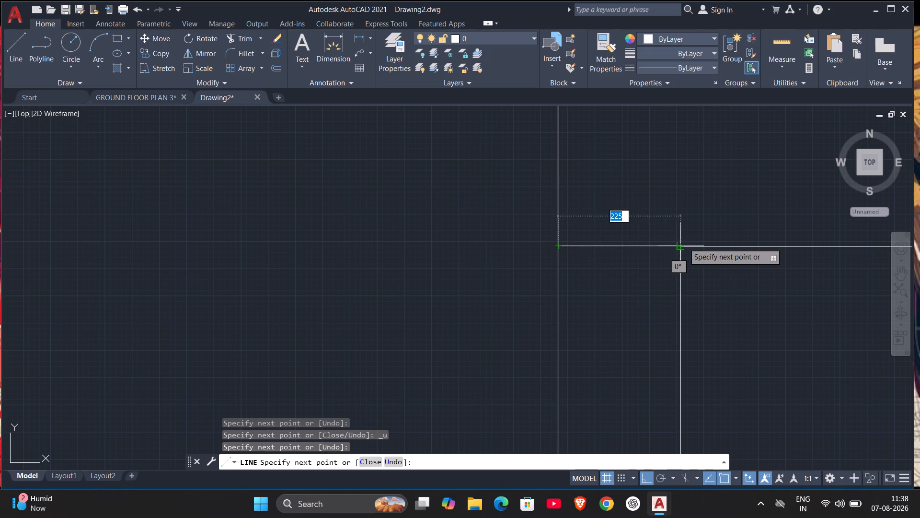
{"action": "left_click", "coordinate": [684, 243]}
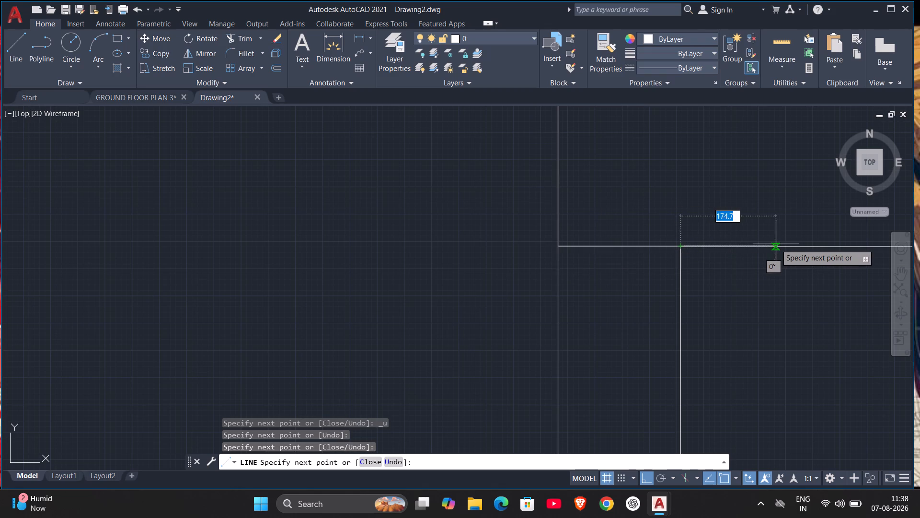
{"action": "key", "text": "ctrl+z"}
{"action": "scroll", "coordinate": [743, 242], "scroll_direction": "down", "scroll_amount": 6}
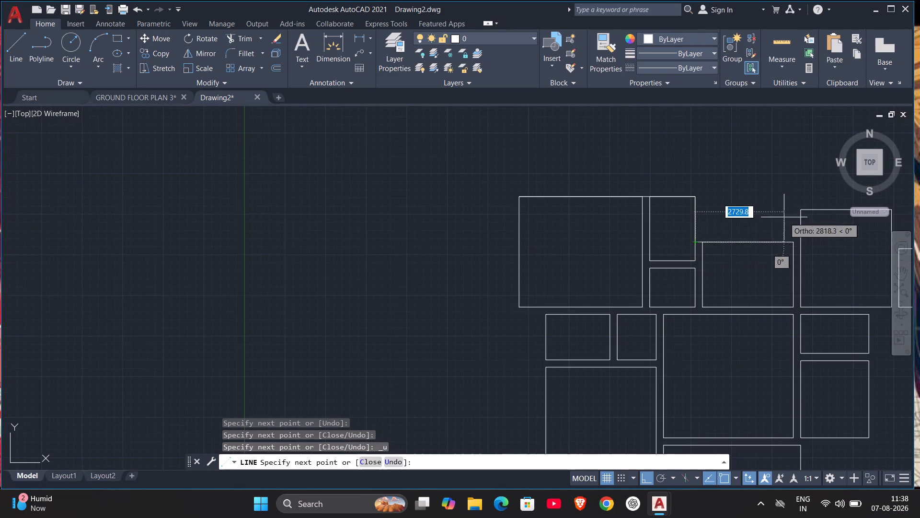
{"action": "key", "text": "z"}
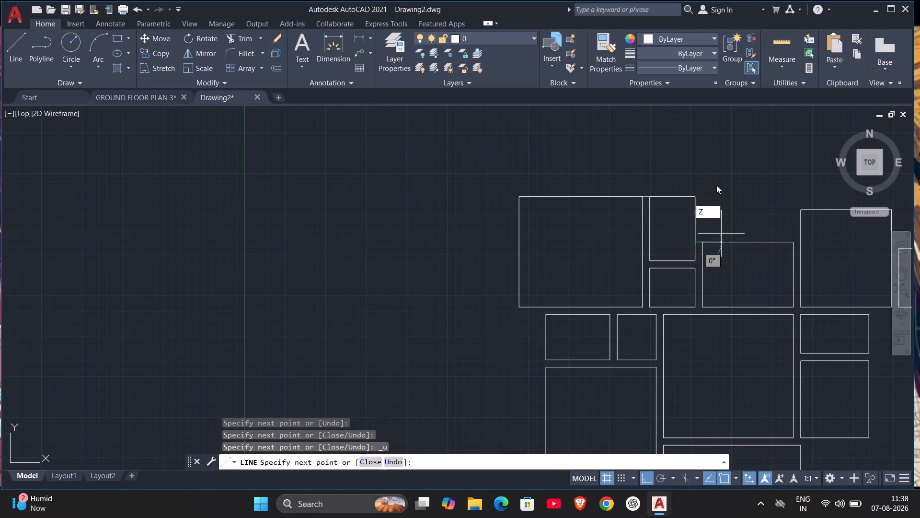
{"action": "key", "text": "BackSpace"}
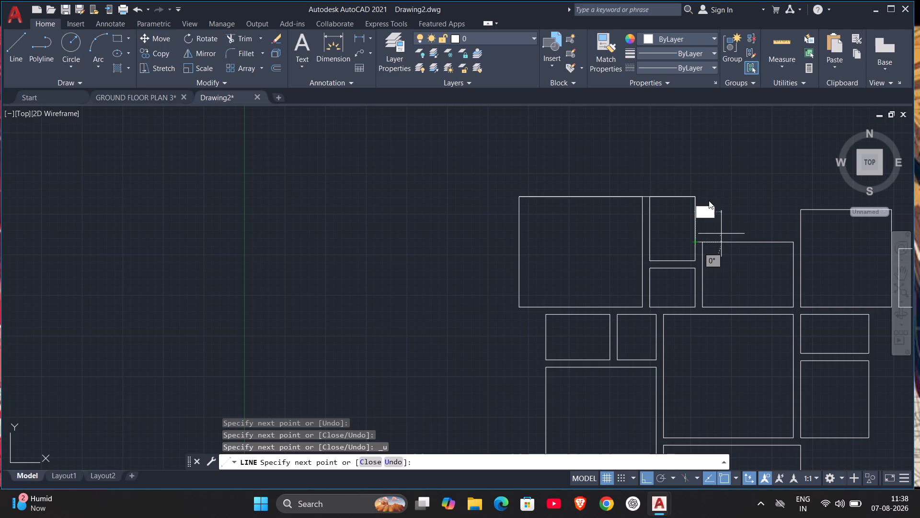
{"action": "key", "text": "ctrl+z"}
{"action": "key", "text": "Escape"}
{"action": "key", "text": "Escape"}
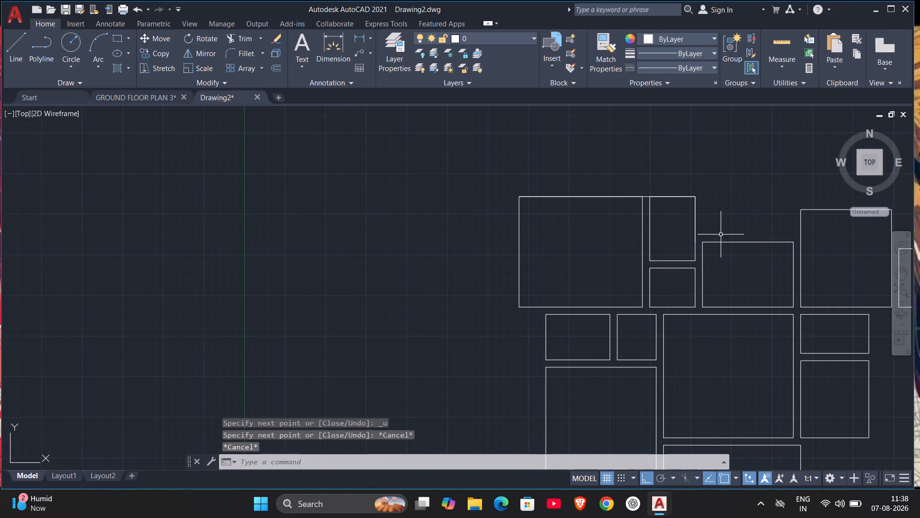
Draw a 225 mm line from the neighbouring room's upper-left corner across the wall gap to the narrow room's east side.
{"action": "scroll", "coordinate": [653, 201], "scroll_direction": "up", "scroll_amount": 2}
{"action": "middle_click_drag", "start_coordinate": [786, 236], "coordinate": [626, 201]}
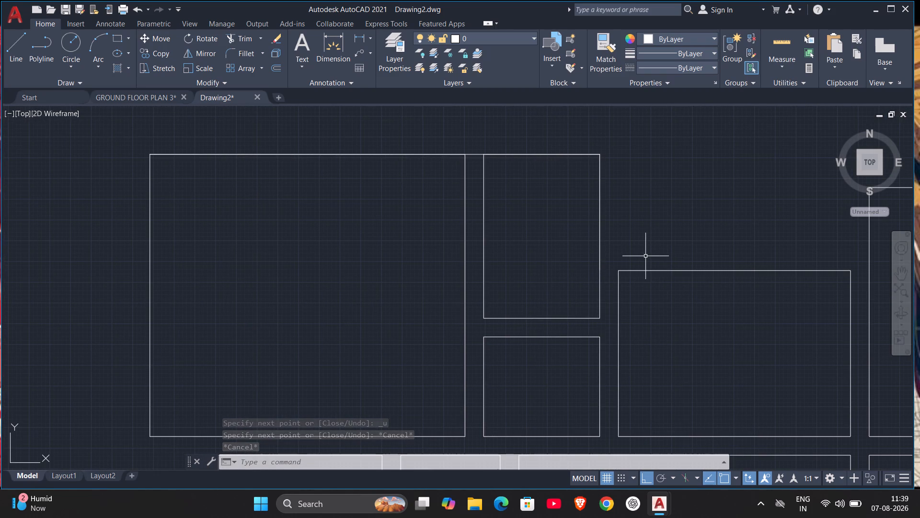
{"action": "key", "text": "l"}
{"action": "key", "text": "Return"}
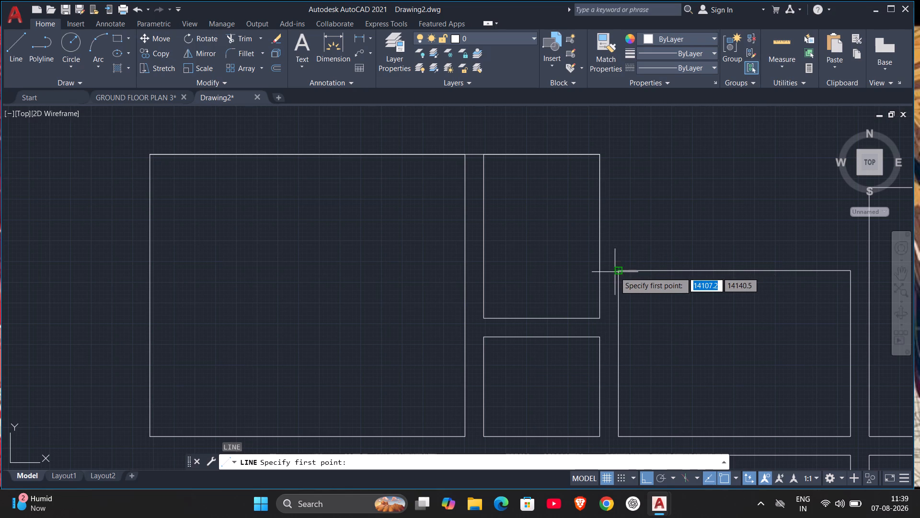
{"action": "left_click", "coordinate": [618, 271]}
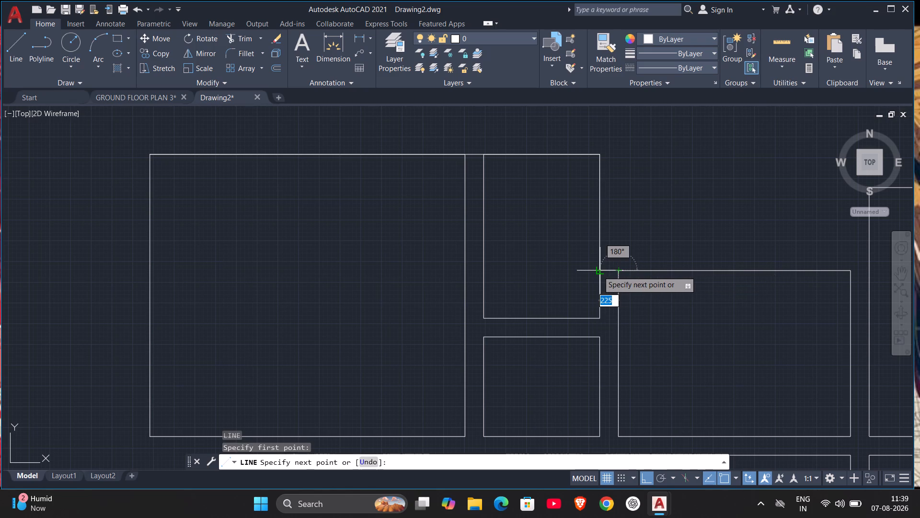
{"action": "left_click", "coordinate": [598, 271]}
{"action": "key", "text": "Escape"}
Draw a line from the narrow room's upper-right corner 1400 mm down, continuing horizontally above the neighbouring room to the tall room's west side.
{"action": "scroll", "coordinate": [646, 257], "scroll_direction": "down", "scroll_amount": 1}
{"action": "middle_click_drag", "start_coordinate": [644, 249], "coordinate": [641, 249]}
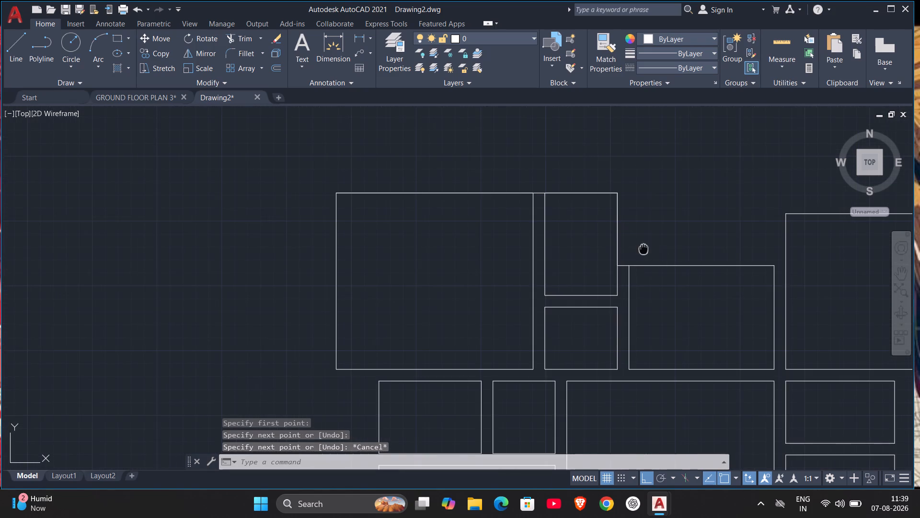
{"action": "middle_click_drag", "start_coordinate": [641, 249], "coordinate": [532, 249]}
{"action": "scroll", "coordinate": [517, 212], "scroll_direction": "up", "scroll_amount": 2}
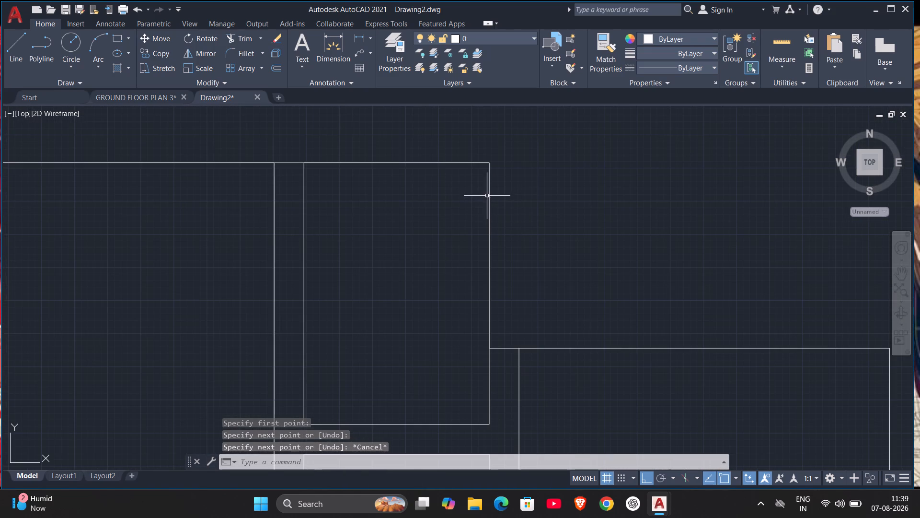
{"action": "key", "text": "l"}
{"action": "key", "text": "Return"}
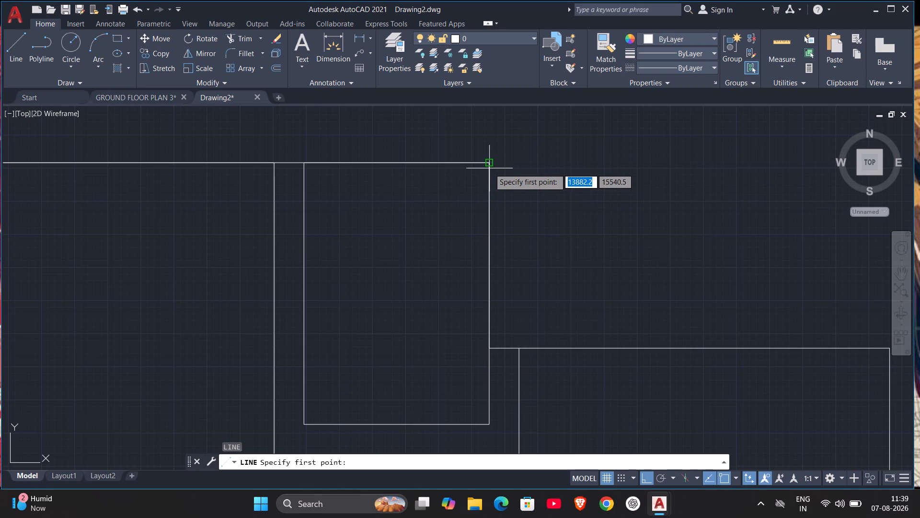
{"action": "left_click", "coordinate": [486, 162]}
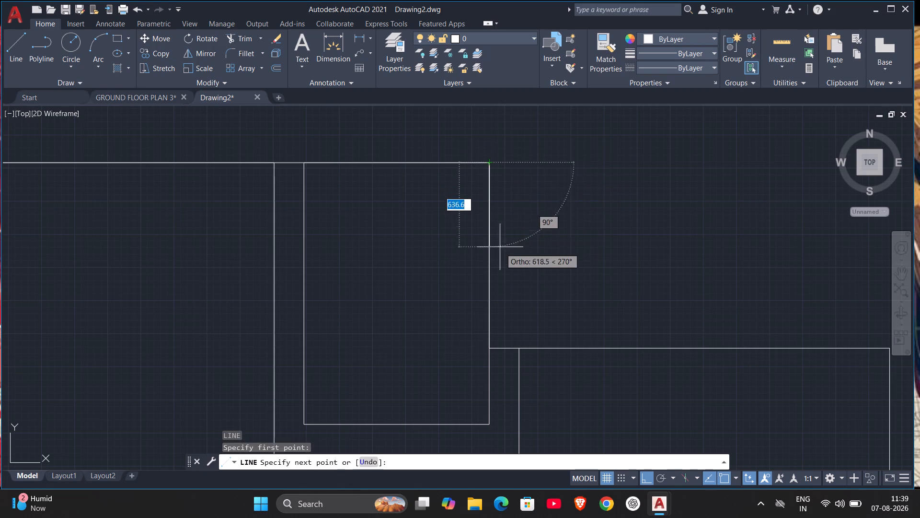
{"action": "scroll", "coordinate": [493, 267], "scroll_direction": "up", "scroll_amount": 4}
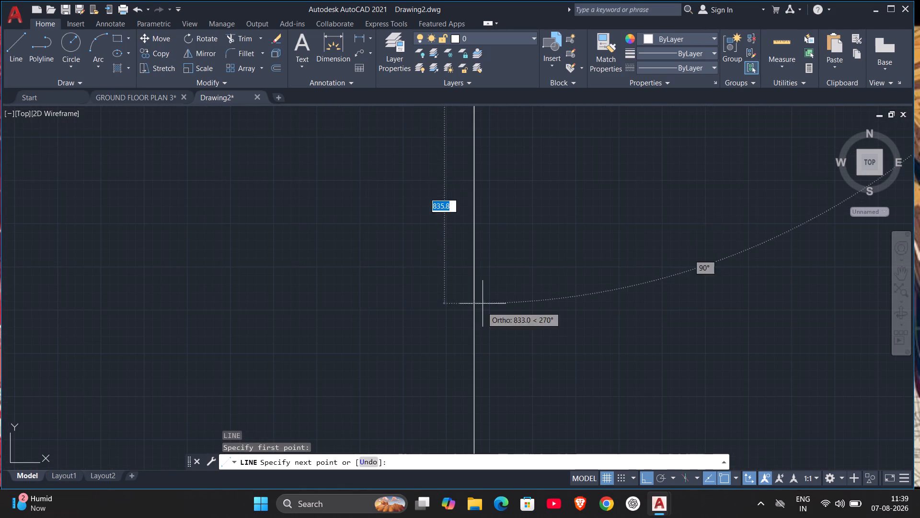
{"action": "scroll", "coordinate": [480, 315], "scroll_direction": "down", "scroll_amount": 3}
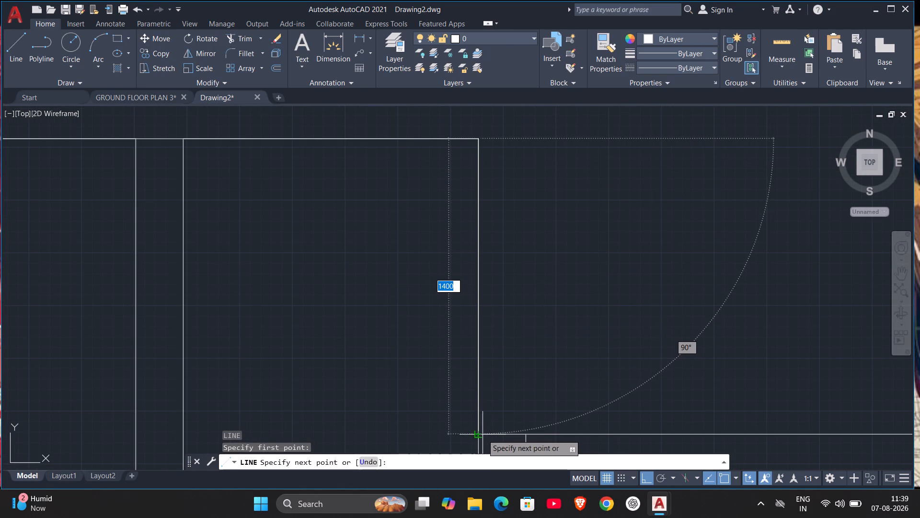
{"action": "left_click", "coordinate": [478, 435]}
{"action": "scroll", "coordinate": [747, 417], "scroll_direction": "down", "scroll_amount": 1}
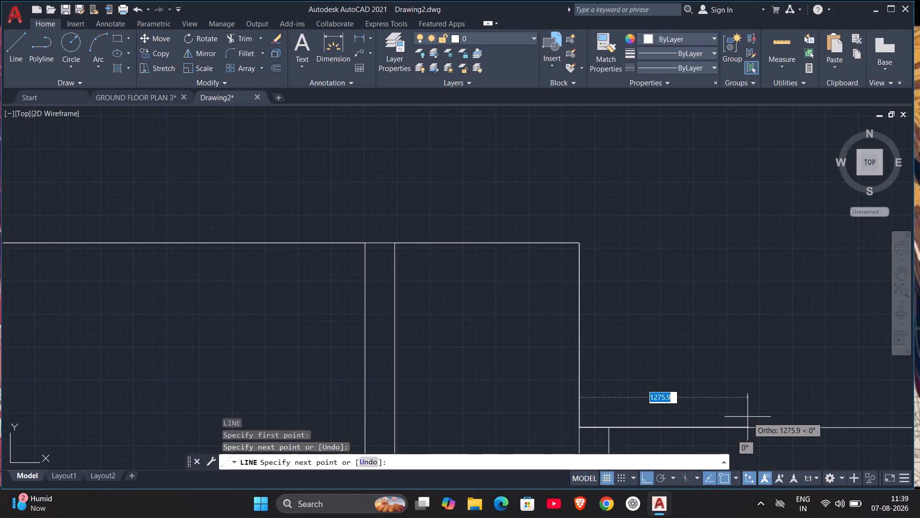
{"action": "middle_click_drag", "start_coordinate": [747, 417], "coordinate": [198, 288]}
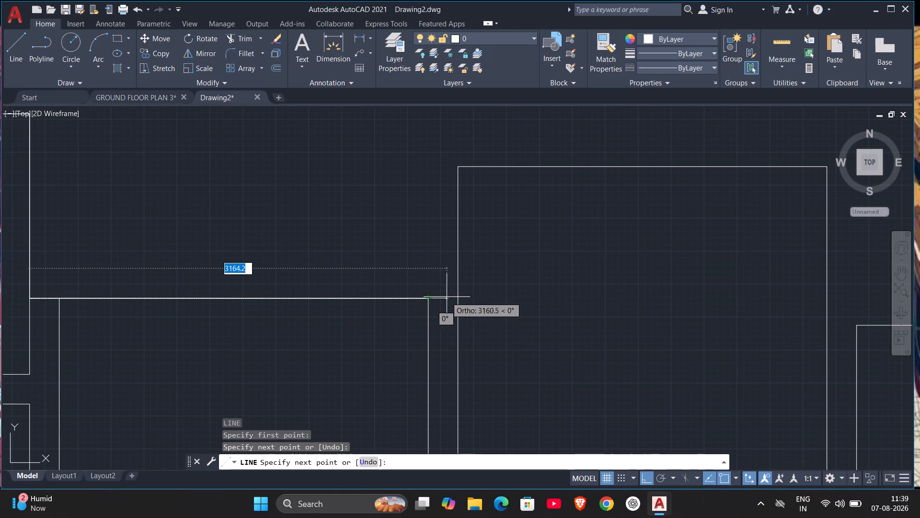
{"action": "left_click", "coordinate": [457, 297]}
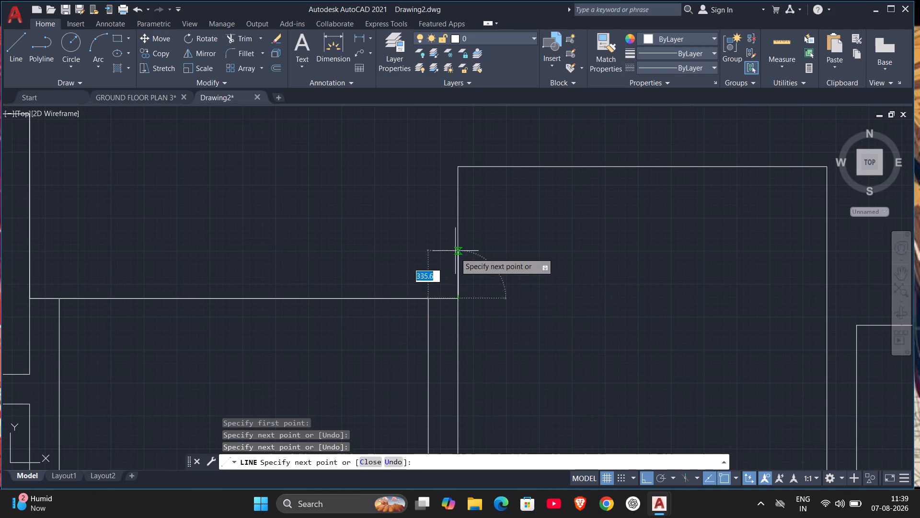
Continue the outline up to the tall room's upper-left corner, across its top, and about 1199 mm down its east side.
{"action": "left_click", "coordinate": [458, 166]}
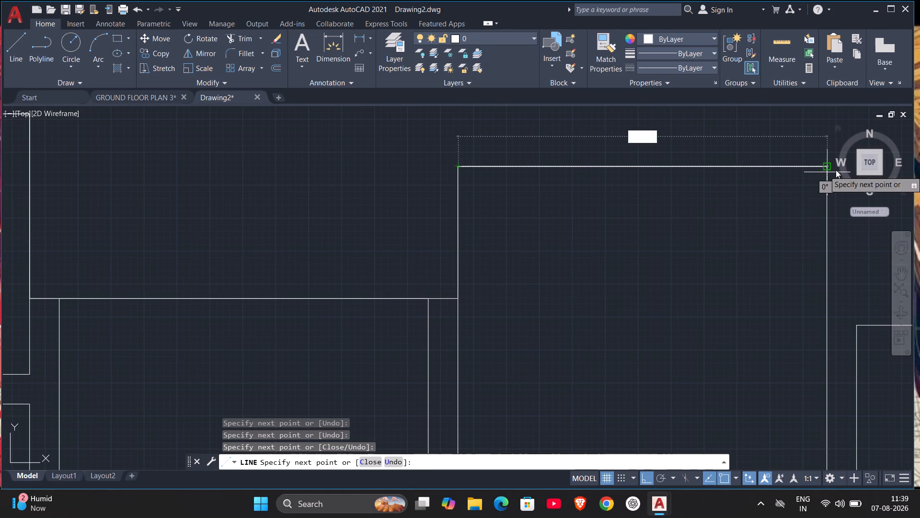
{"action": "left_click", "coordinate": [829, 169]}
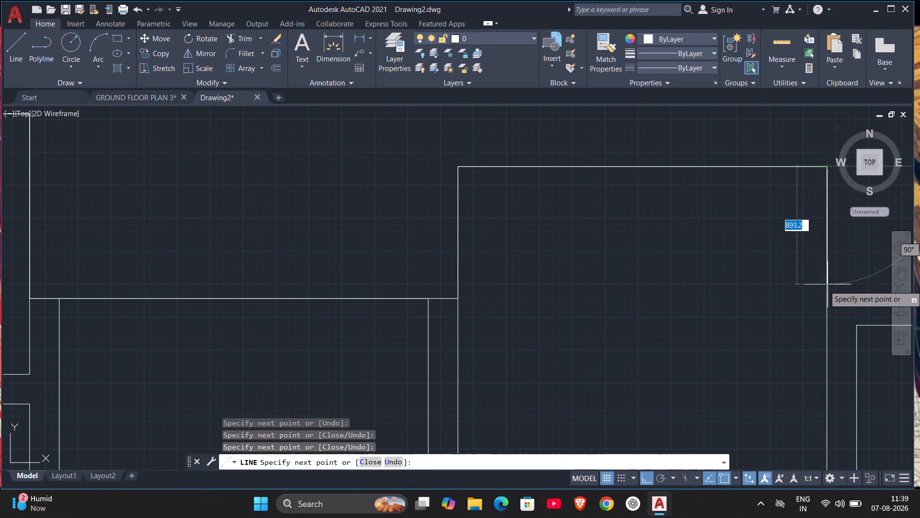
{"action": "middle_click_drag", "start_coordinate": [827, 322], "coordinate": [519, 247]}
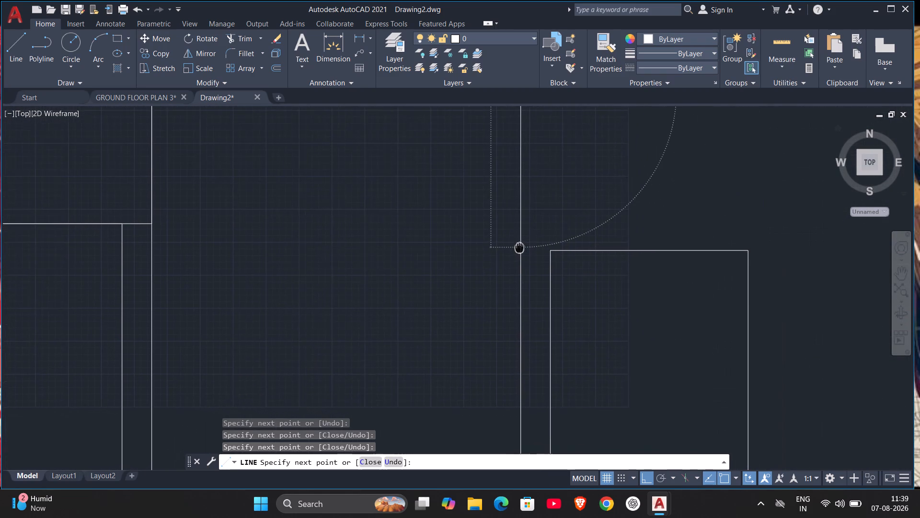
{"action": "middle_click_drag", "start_coordinate": [519, 247], "coordinate": [512, 247]}
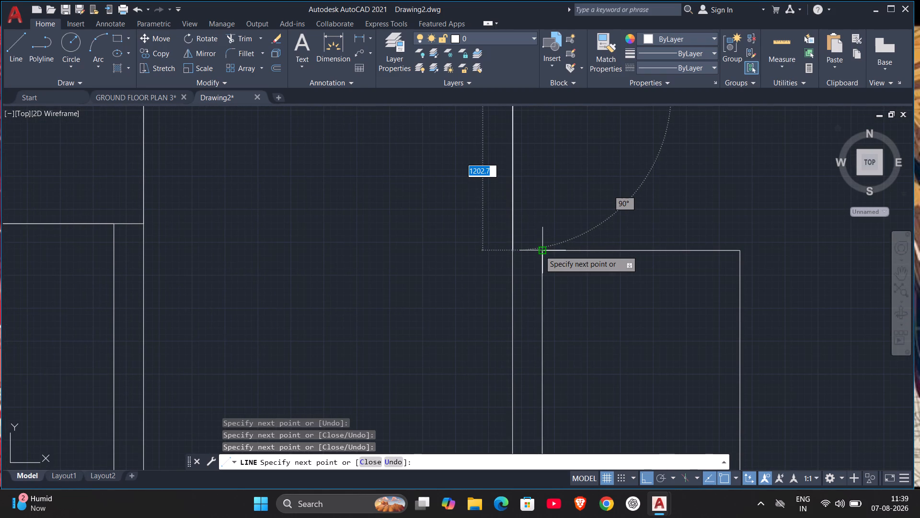
{"action": "left_click", "coordinate": [513, 250]}
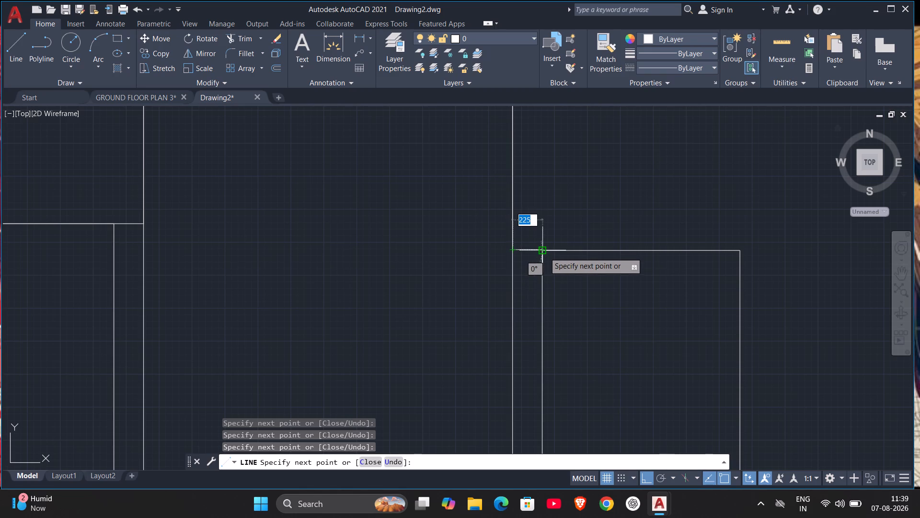
Continue the outline 225 mm across the wall gap, 1500 mm along the small easternmost room's top, and 1800 mm down its east side.
{"action": "left_click", "coordinate": [544, 252]}
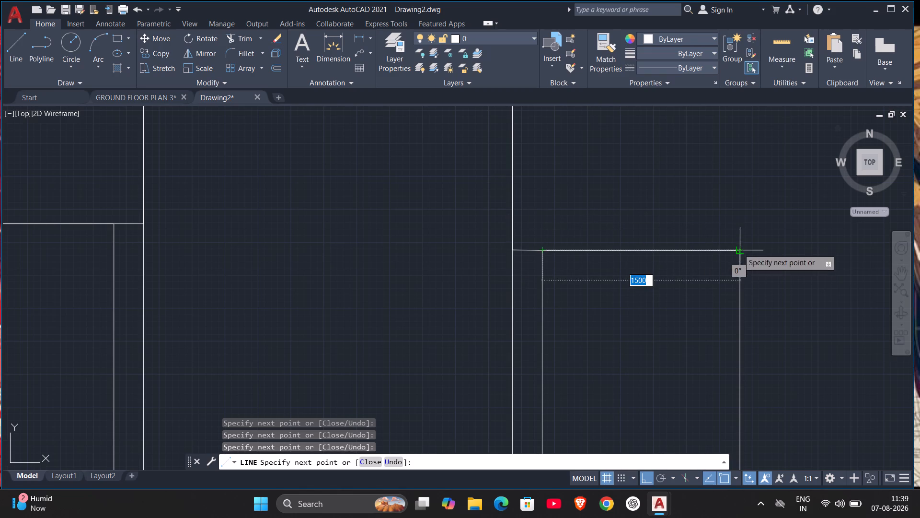
{"action": "left_click", "coordinate": [738, 249]}
{"action": "scroll", "coordinate": [750, 308], "scroll_direction": "down", "scroll_amount": 1}
{"action": "middle_click_drag", "start_coordinate": [747, 311], "coordinate": [704, 251]}
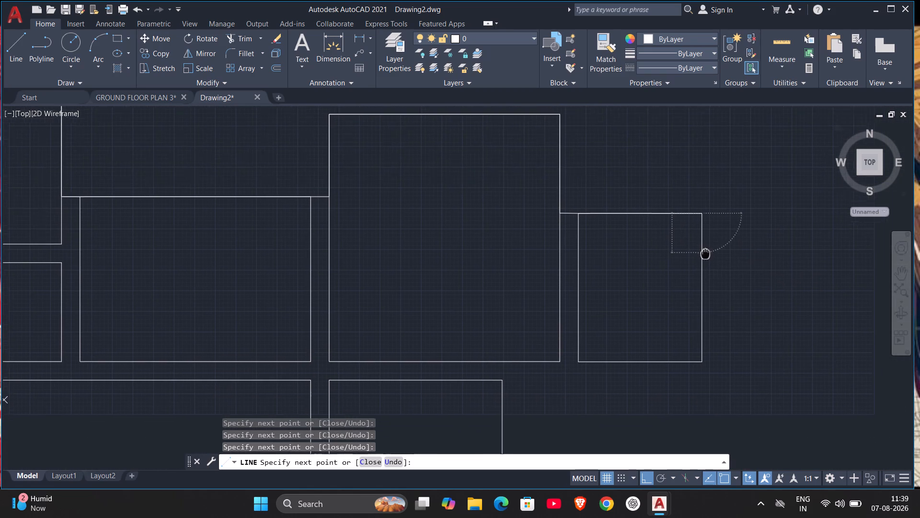
{"action": "middle_click_drag", "start_coordinate": [704, 251], "coordinate": [699, 243]}
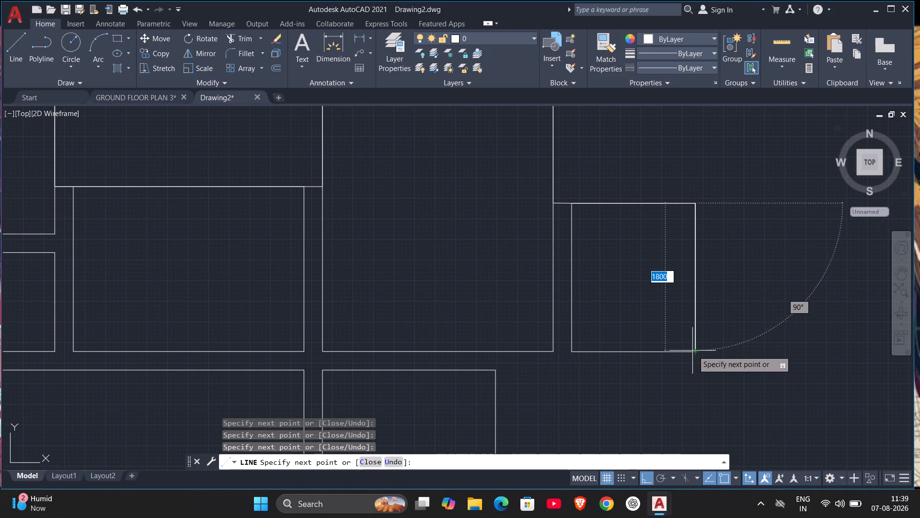
{"action": "left_click", "coordinate": [694, 351]}
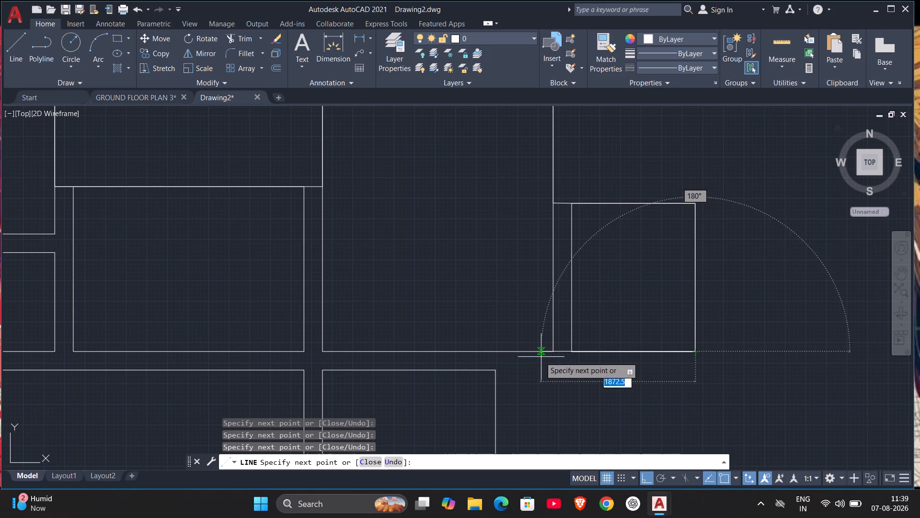
Trace west along the upper rooms' bottom edge, then down the east side of the two rooms below to their lower-right corner.
{"action": "left_click", "coordinate": [554, 351]}
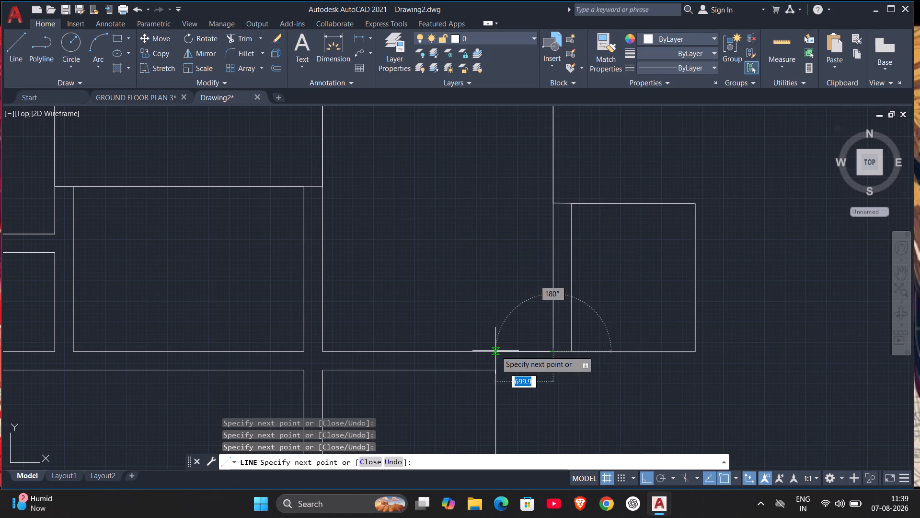
{"action": "left_click", "coordinate": [495, 351]}
{"action": "left_click", "coordinate": [496, 372]}
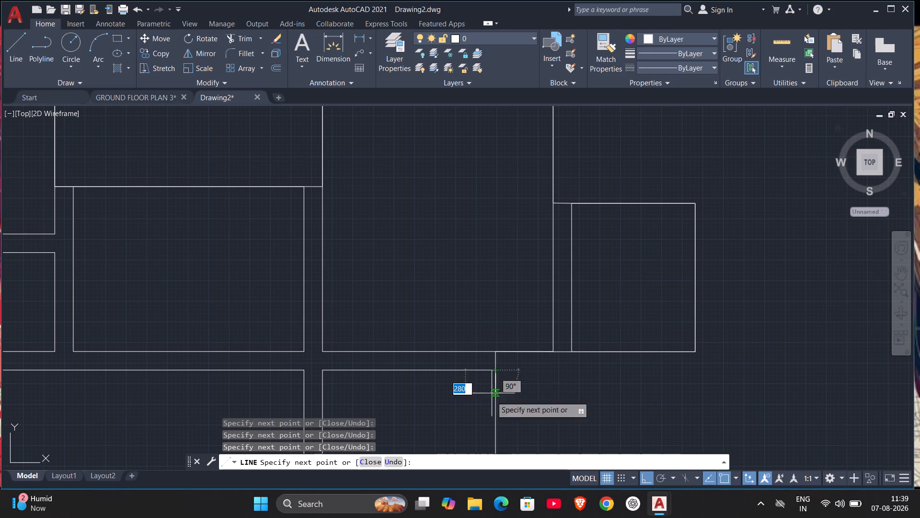
{"action": "scroll", "coordinate": [487, 436], "scroll_direction": "down", "scroll_amount": 1}
{"action": "middle_click_drag", "start_coordinate": [487, 436], "coordinate": [535, 198]}
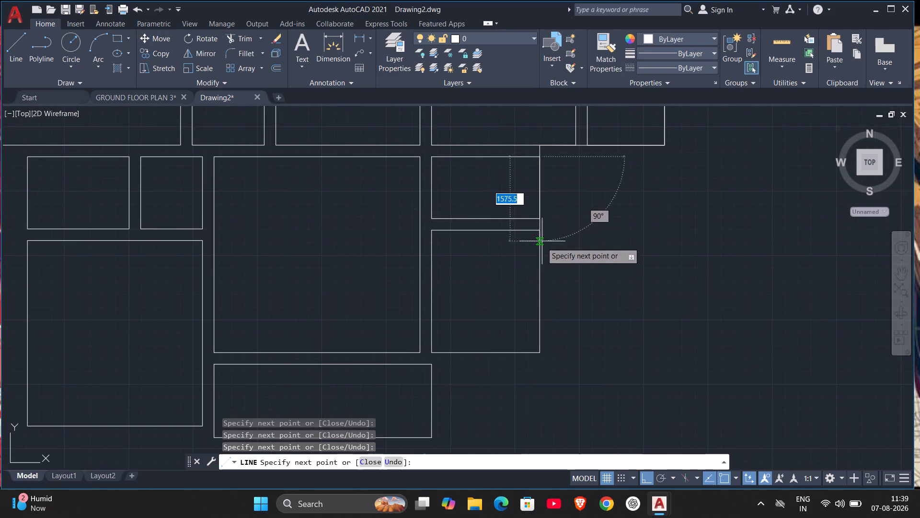
{"action": "left_click", "coordinate": [538, 350]}
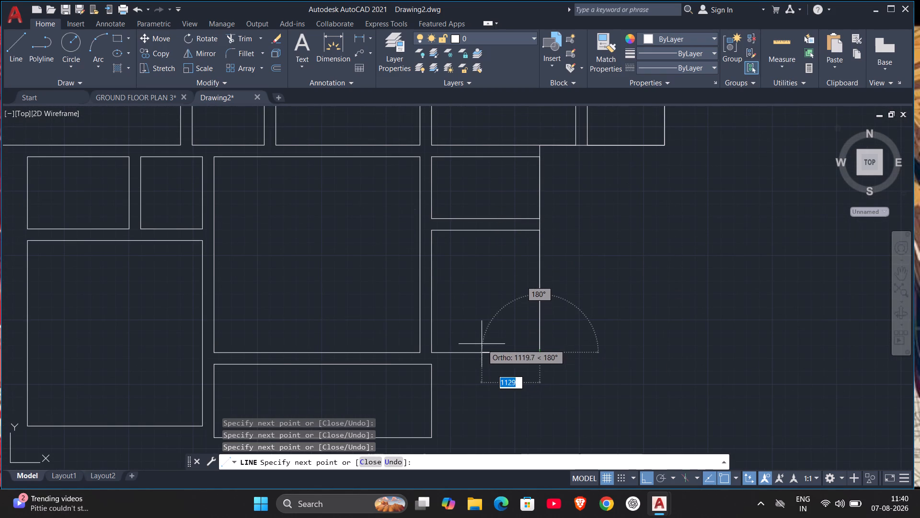
Trace west along the lower-right room's bottom, down the east side of the wide bottom room, and along its bottom edge.
{"action": "left_click", "coordinate": [430, 353]}
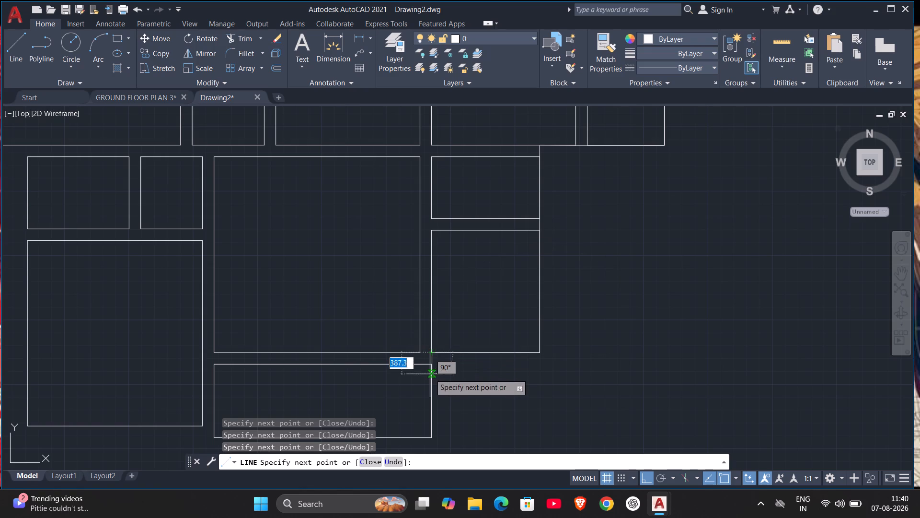
{"action": "left_click", "coordinate": [431, 363]}
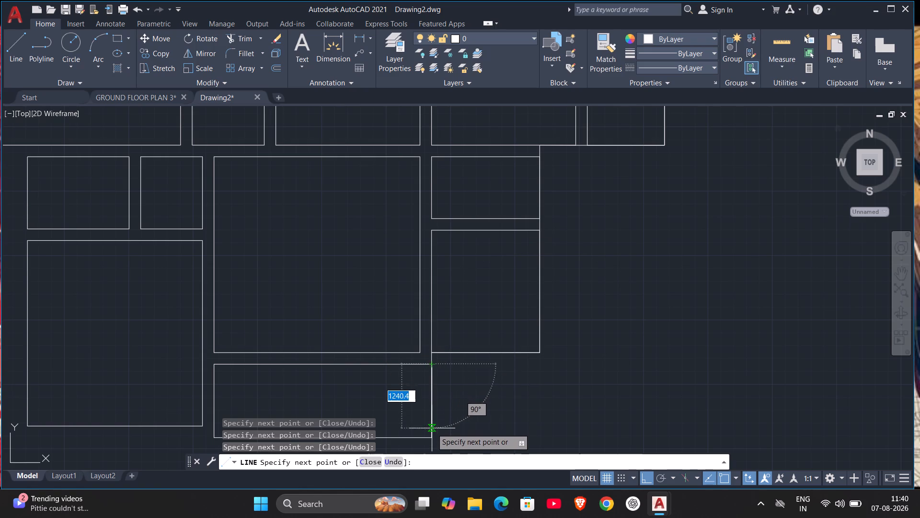
{"action": "left_click", "coordinate": [430, 438]}
{"action": "middle_click_drag", "start_coordinate": [408, 440], "coordinate": [509, 292]}
{"action": "left_click", "coordinate": [310, 287]}
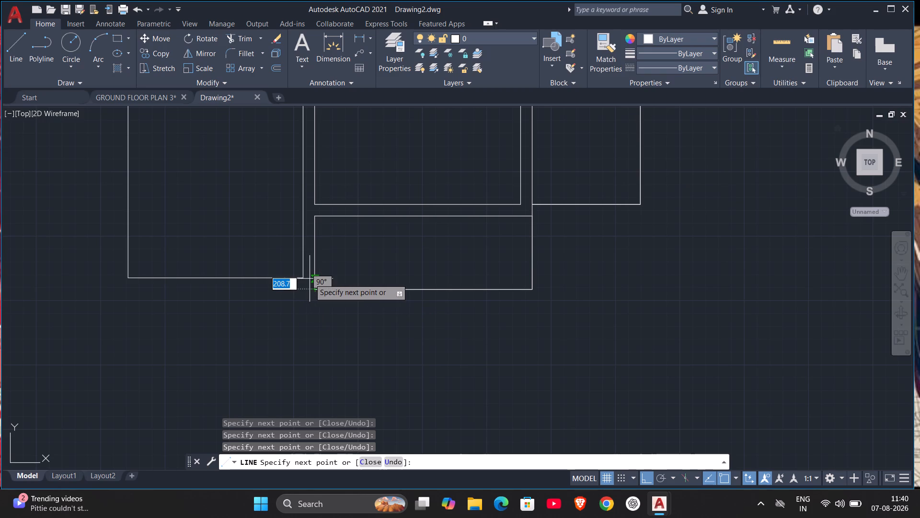
Continue the outline about 225 mm up, 225 mm across the wall gap, and along the large lower-left room's bottom edge.
{"action": "scroll", "coordinate": [310, 279], "scroll_direction": "up", "scroll_amount": 4}
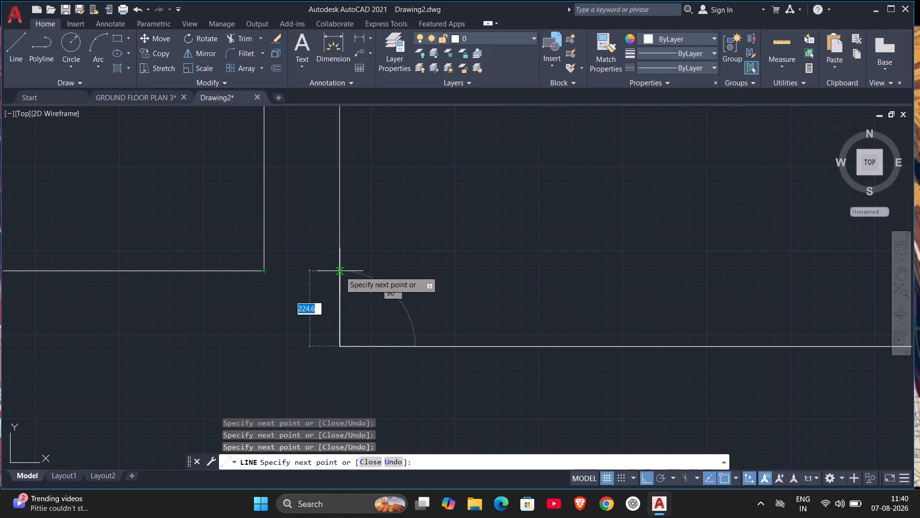
{"action": "left_click", "coordinate": [340, 271]}
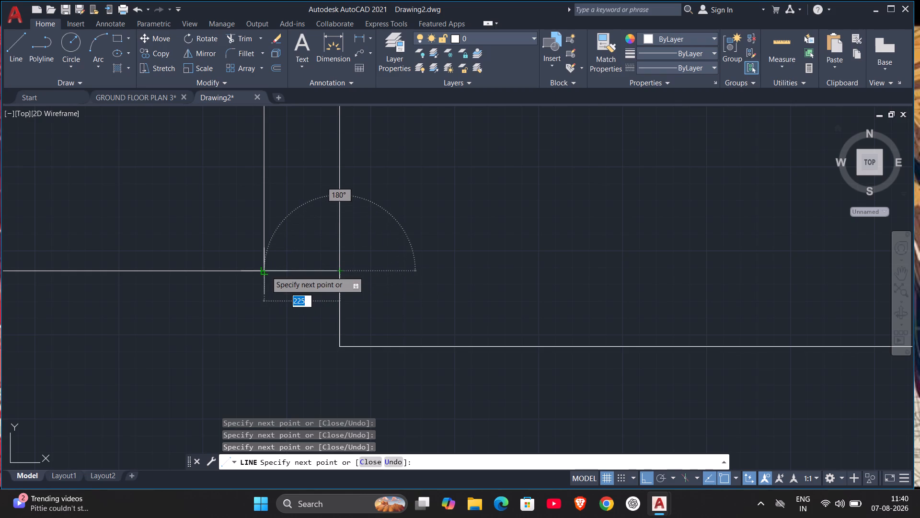
{"action": "left_click", "coordinate": [265, 271]}
{"action": "middle_click_drag", "start_coordinate": [166, 266], "coordinate": [739, 298]}
{"action": "scroll", "coordinate": [540, 317], "scroll_direction": "down", "scroll_amount": 3}
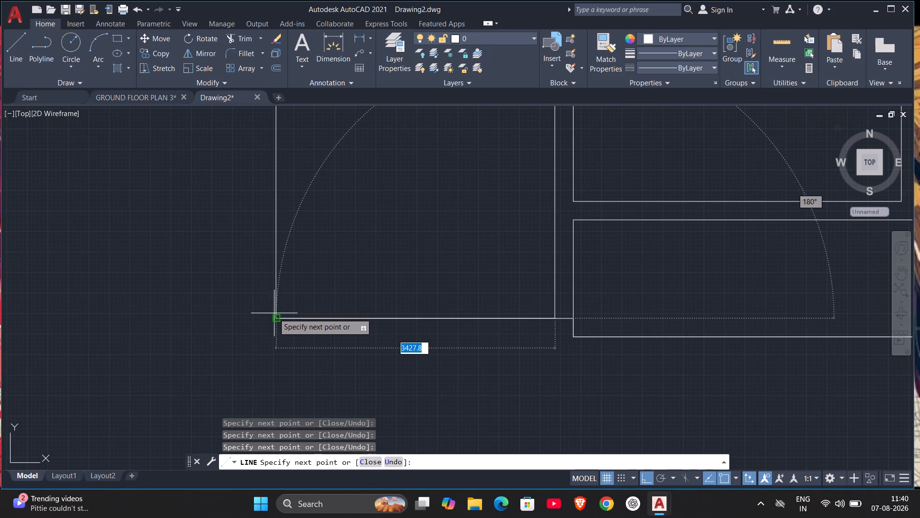
{"action": "left_click", "coordinate": [275, 316]}
Trace up the lower-left rooms' west side to the upper-left room's bottom edge, then west to that room's lower-left corner.
{"action": "middle_click_drag", "start_coordinate": [295, 223], "coordinate": [358, 365]}
{"action": "scroll", "coordinate": [358, 365], "scroll_direction": "down", "scroll_amount": 2}
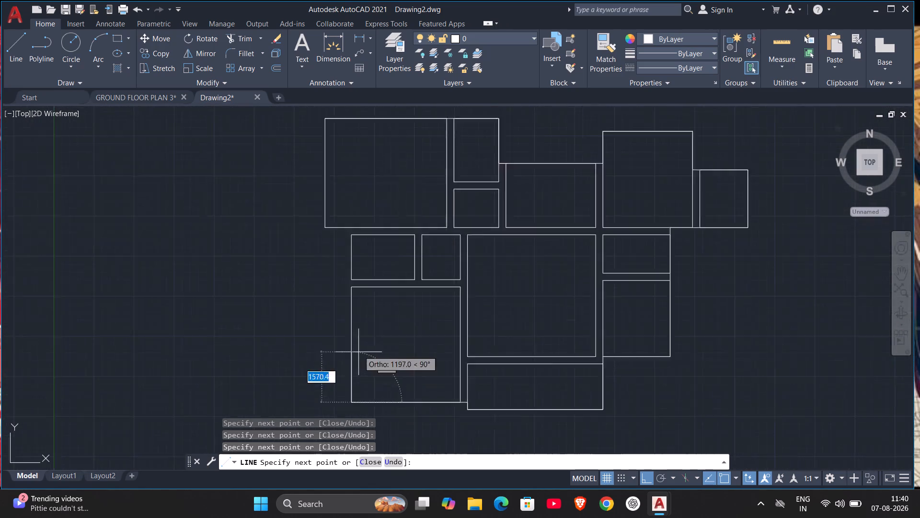
{"action": "scroll", "coordinate": [358, 337], "scroll_direction": "down", "scroll_amount": 1}
{"action": "scroll", "coordinate": [354, 290], "scroll_direction": "up", "scroll_amount": 2}
{"action": "scroll", "coordinate": [355, 250], "scroll_direction": "up", "scroll_amount": 2}
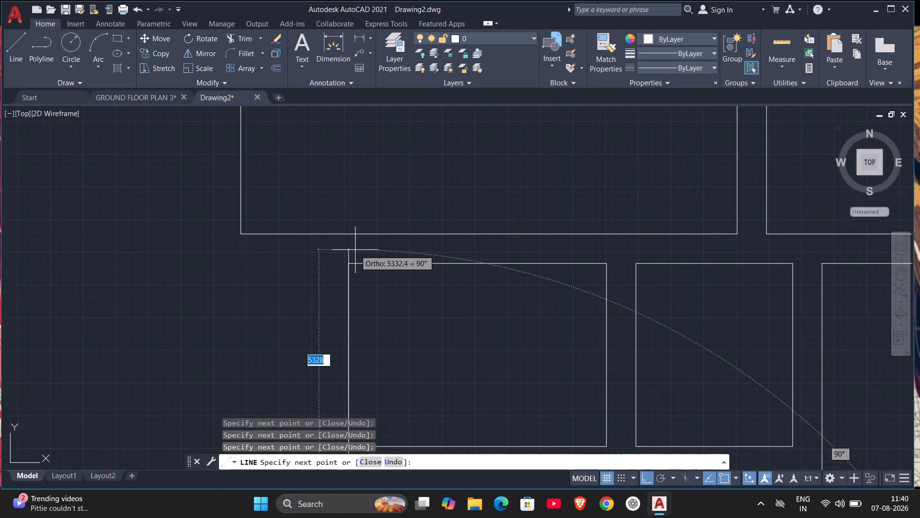
{"action": "left_click", "coordinate": [349, 235]}
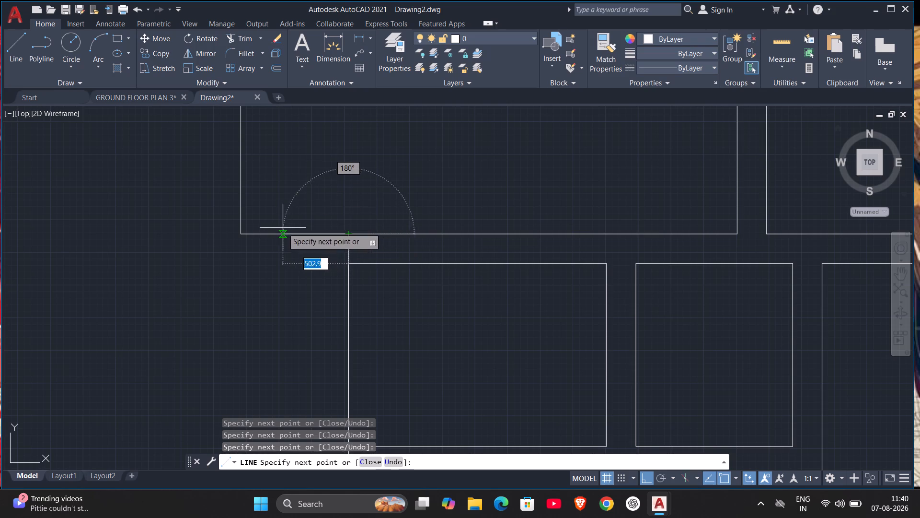
{"action": "left_click", "coordinate": [239, 233]}
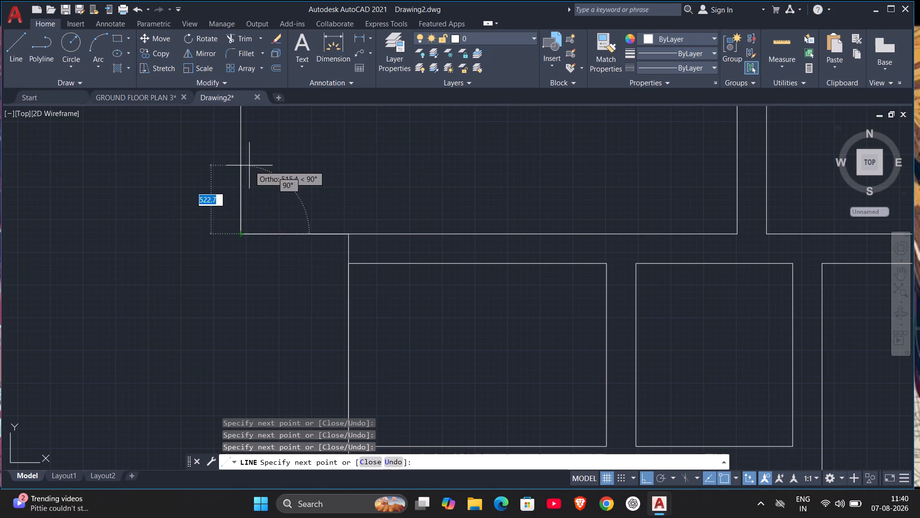
Trace 3400 mm up the upper-left room's west side to its top corner and end the outline there.
{"action": "middle_click_drag", "start_coordinate": [253, 166], "coordinate": [410, 341]}
{"action": "scroll", "coordinate": [411, 343], "scroll_direction": "down", "scroll_amount": 3}
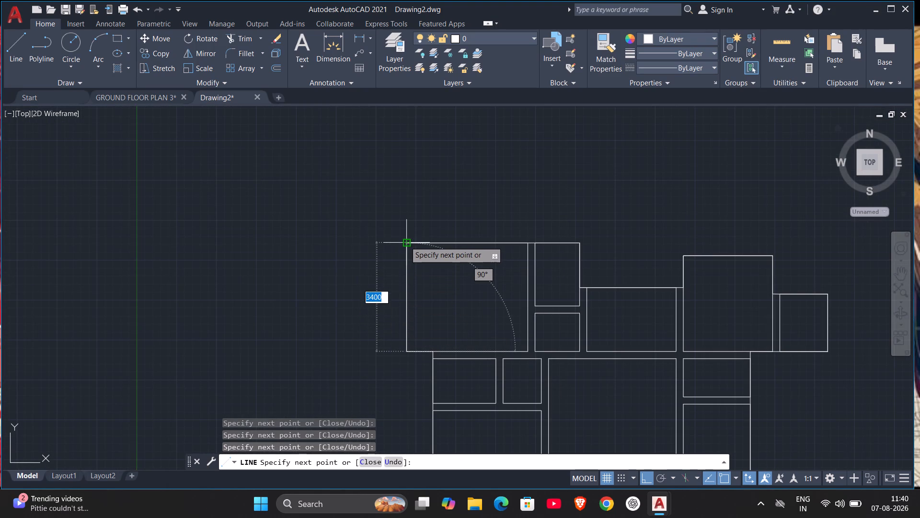
{"action": "scroll", "coordinate": [405, 241], "scroll_direction": "up", "scroll_amount": 5}
{"action": "left_click", "coordinate": [409, 251]}
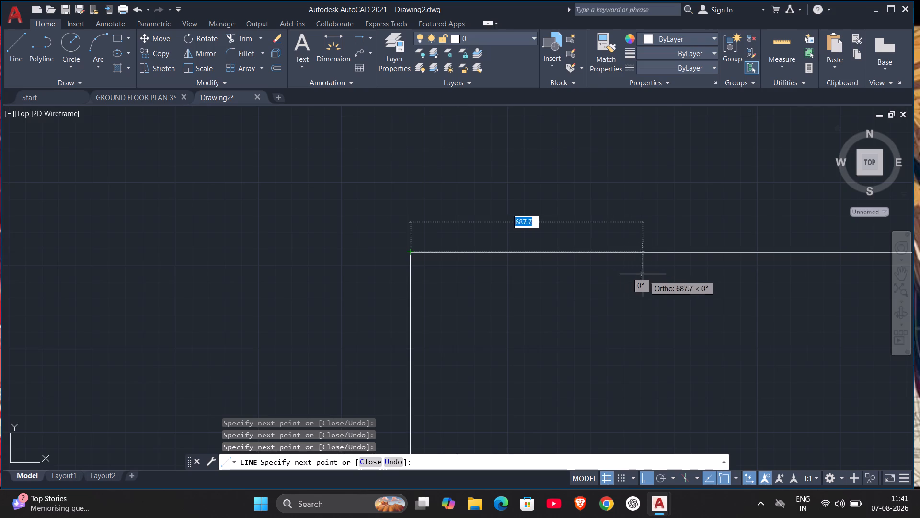
{"action": "scroll", "coordinate": [648, 277], "scroll_direction": "down", "scroll_amount": 3}
{"action": "middle_click_drag", "start_coordinate": [682, 326], "coordinate": [276, 221]}
{"action": "scroll", "coordinate": [276, 221], "scroll_direction": "down", "scroll_amount": 2}
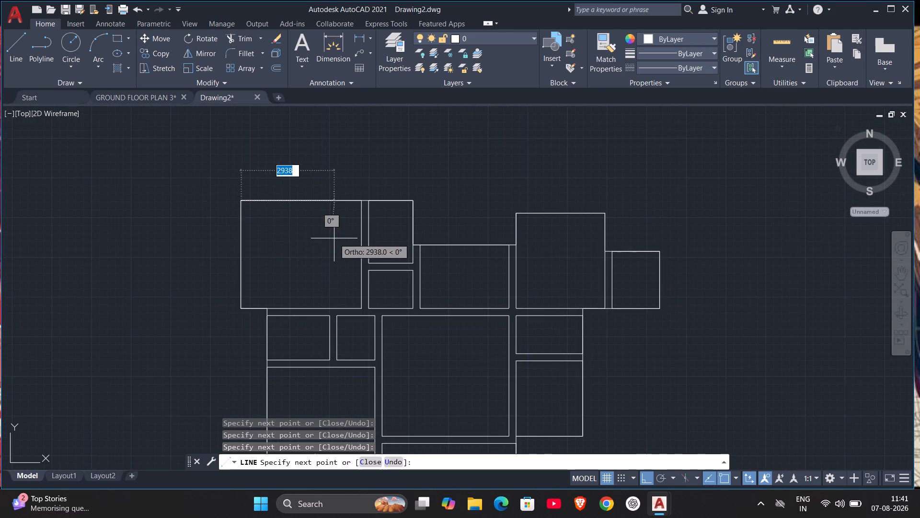
{"action": "scroll", "coordinate": [334, 238], "scroll_direction": "up", "scroll_amount": 3}
{"action": "middle_click_drag", "start_coordinate": [426, 222], "coordinate": [432, 221]}
{"action": "scroll", "coordinate": [431, 221], "scroll_direction": "down", "scroll_amount": 3}
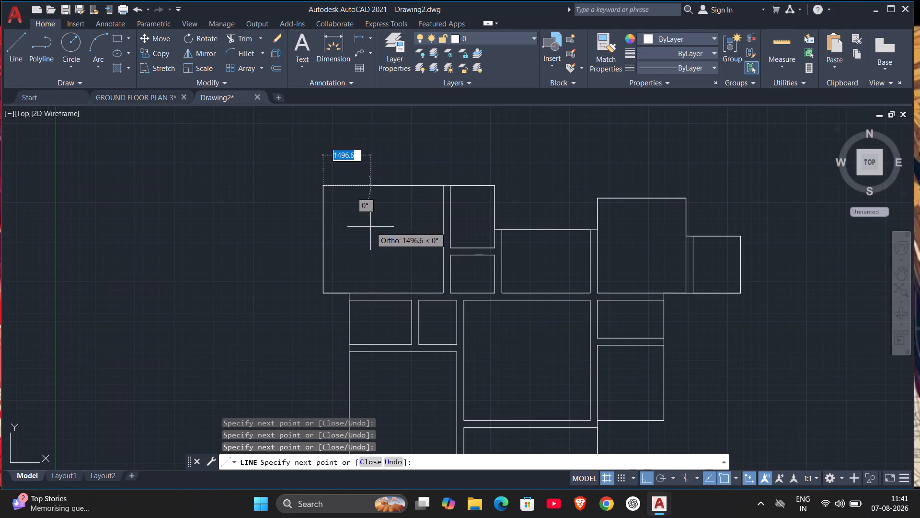
{"action": "key", "text": "Escape"}
Draw a horizontal 225 mm line from the small easternmost room's upper-left corner to the tall room's east side.
{"action": "middle_click_drag", "start_coordinate": [477, 273], "coordinate": [512, 190]}
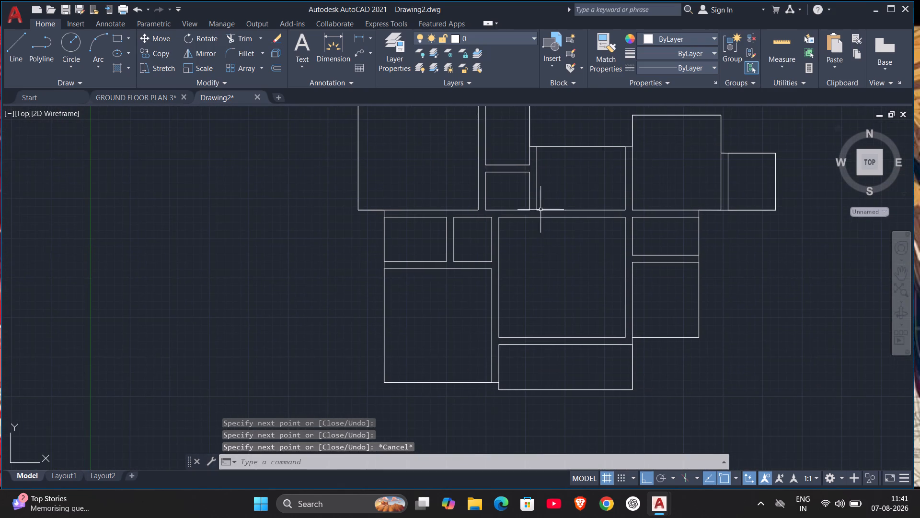
{"action": "scroll", "coordinate": [595, 183], "scroll_direction": "down", "scroll_amount": 2}
{"action": "middle_click_drag", "start_coordinate": [595, 176], "coordinate": [569, 234]}
{"action": "scroll", "coordinate": [562, 231], "scroll_direction": "up", "scroll_amount": 2}
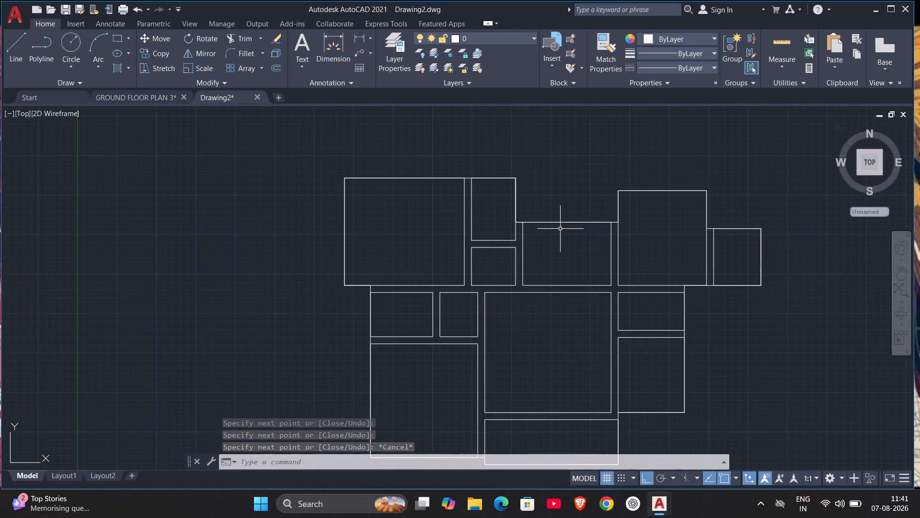
{"action": "scroll", "coordinate": [560, 228], "scroll_direction": "down", "scroll_amount": 1}
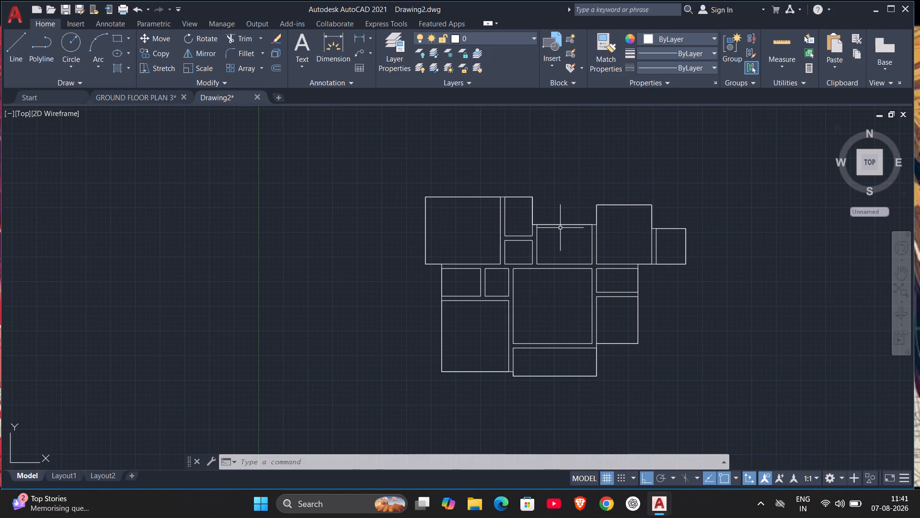
{"action": "scroll", "coordinate": [591, 222], "scroll_direction": "up", "scroll_amount": 3}
{"action": "middle_click_drag", "start_coordinate": [710, 287], "coordinate": [452, 225]}
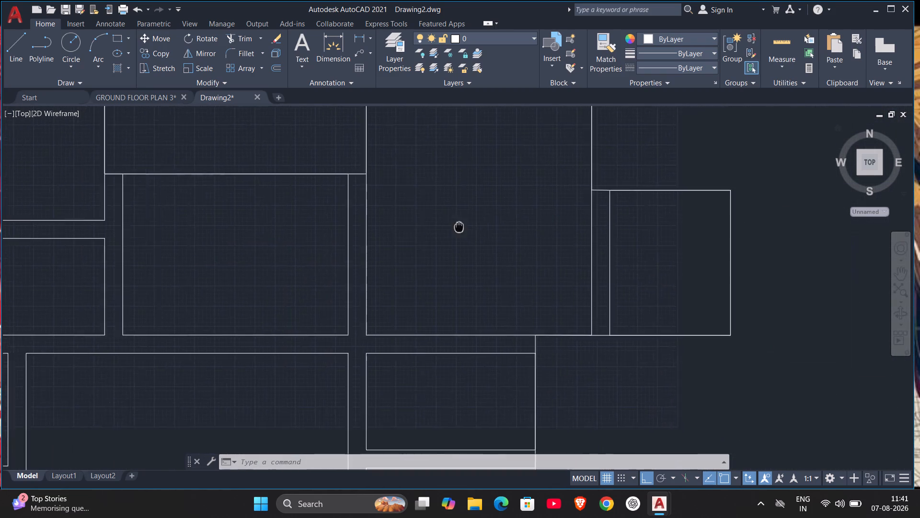
{"action": "middle_click_drag", "start_coordinate": [452, 225], "coordinate": [481, 253]}
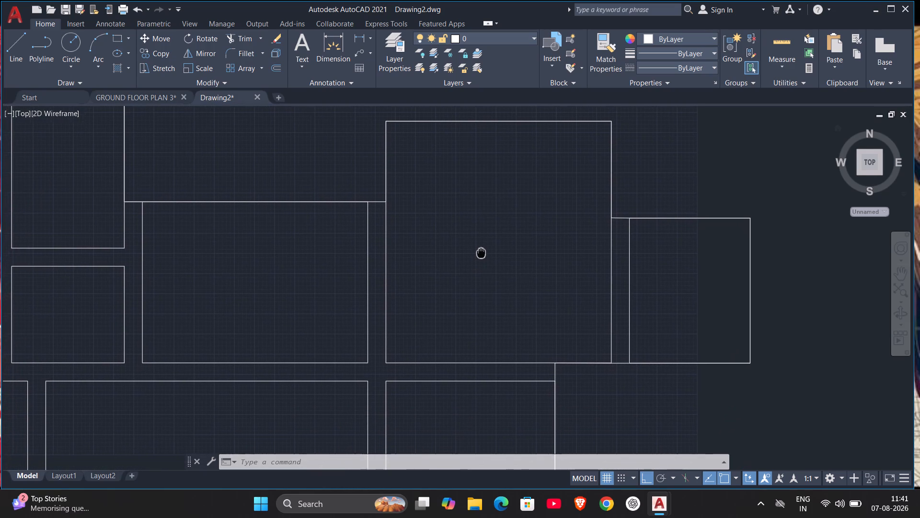
{"action": "middle_click_drag", "start_coordinate": [481, 253], "coordinate": [482, 252]}
{"action": "scroll", "coordinate": [627, 228], "scroll_direction": "up", "scroll_amount": 4}
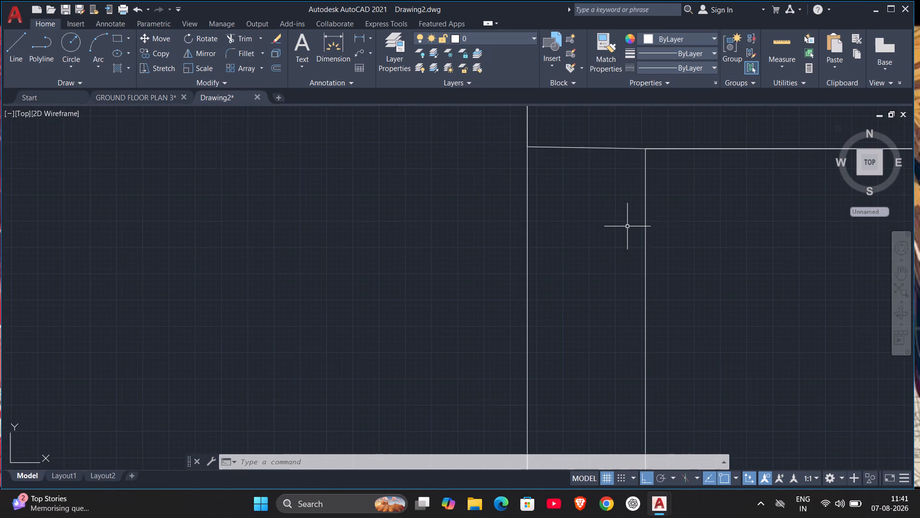
{"action": "middle_click_drag", "start_coordinate": [627, 225], "coordinate": [617, 273]}
{"action": "key", "text": "l"}
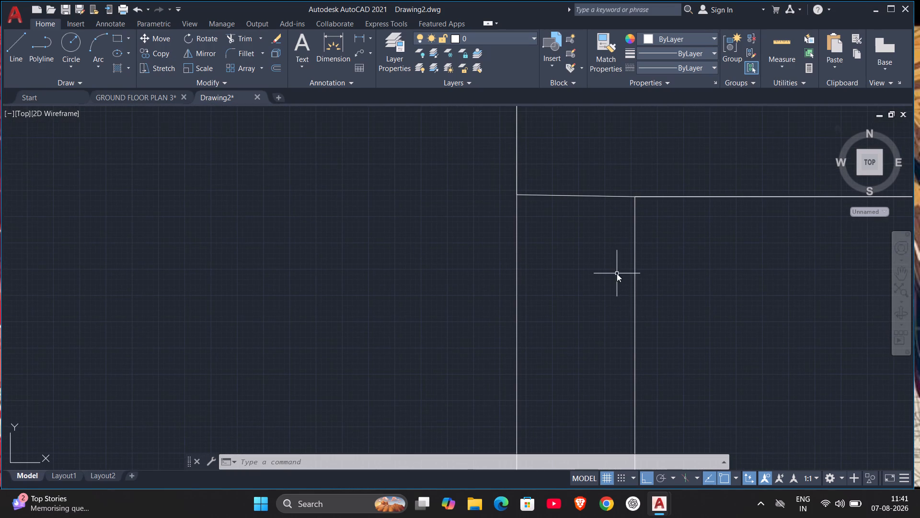
{"action": "key", "text": "Return"}
{"action": "left_click", "coordinate": [635, 197]}
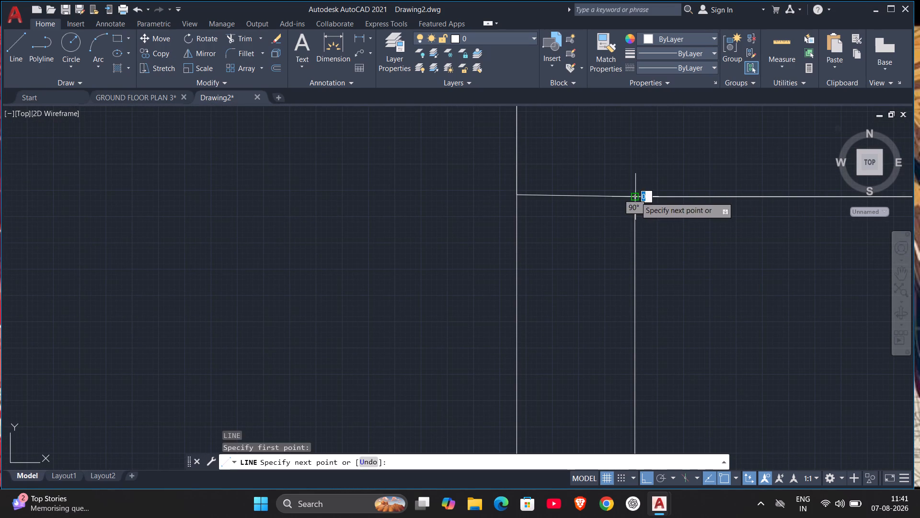
{"action": "left_click", "coordinate": [515, 198]}
{"action": "key", "text": "Escape"}
Trim away the slanted line above the new horizontal line across the easternmost wall gap.
{"action": "scroll", "coordinate": [546, 195], "scroll_direction": "up", "scroll_amount": 5}
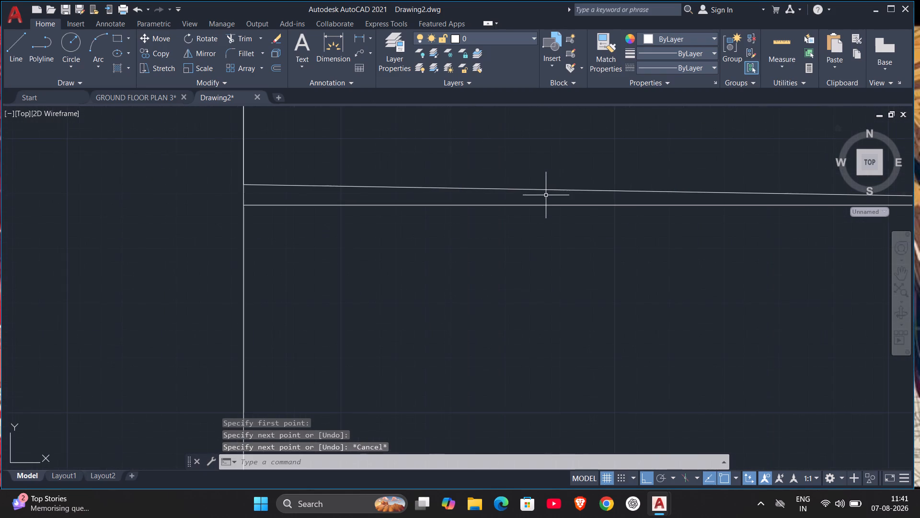
{"action": "type", "text": "TR"}
{"action": "key", "text": "Return"}
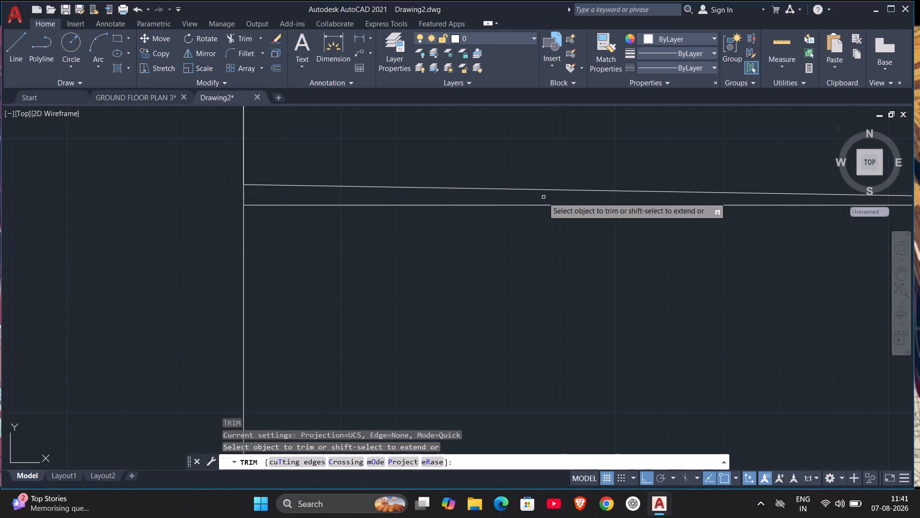
{"action": "left_click", "coordinate": [529, 190]}
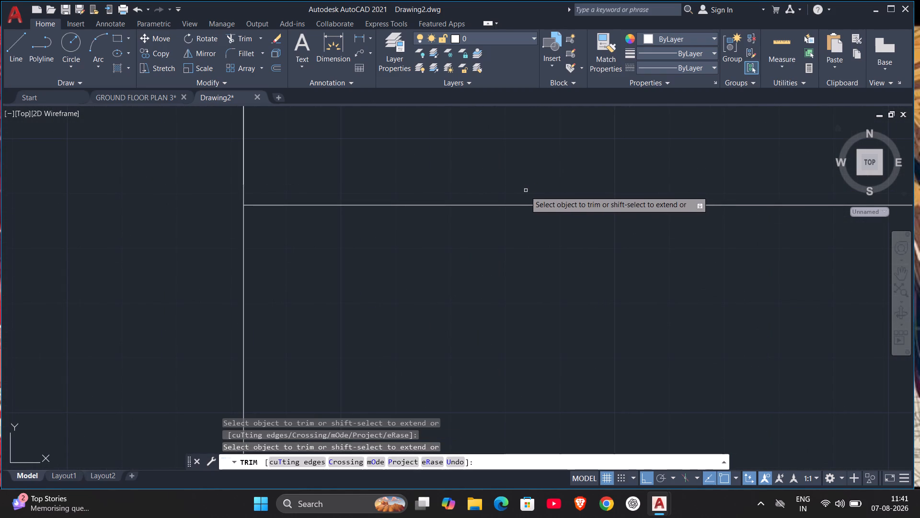
{"action": "scroll", "coordinate": [548, 185], "scroll_direction": "down", "scroll_amount": 7}
{"action": "key", "text": "Escape"}
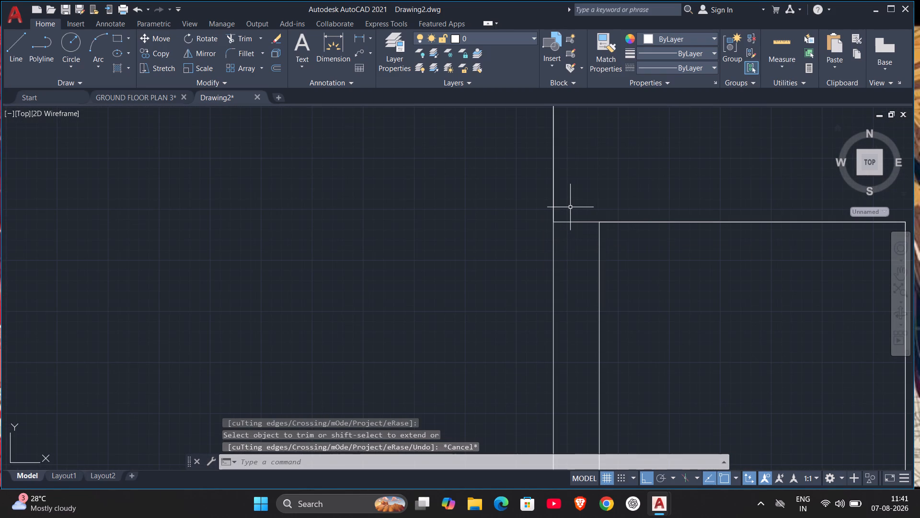
Draw a horizontal 225 mm line from the tall room's east side to the small easternmost room's upper-left corner.
{"action": "key", "text": "l"}
{"action": "key", "text": "Return"}
{"action": "scroll", "coordinate": [552, 209], "scroll_direction": "up", "scroll_amount": 4}
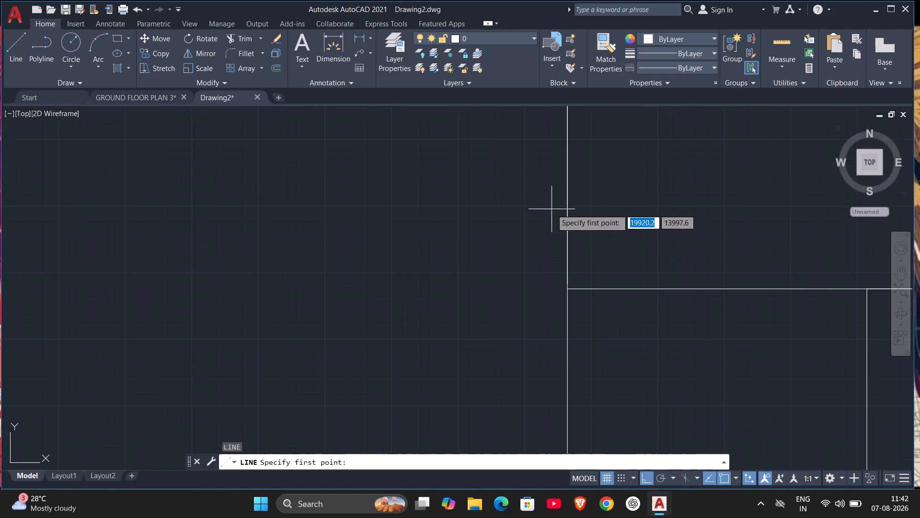
{"action": "left_click", "coordinate": [567, 288]}
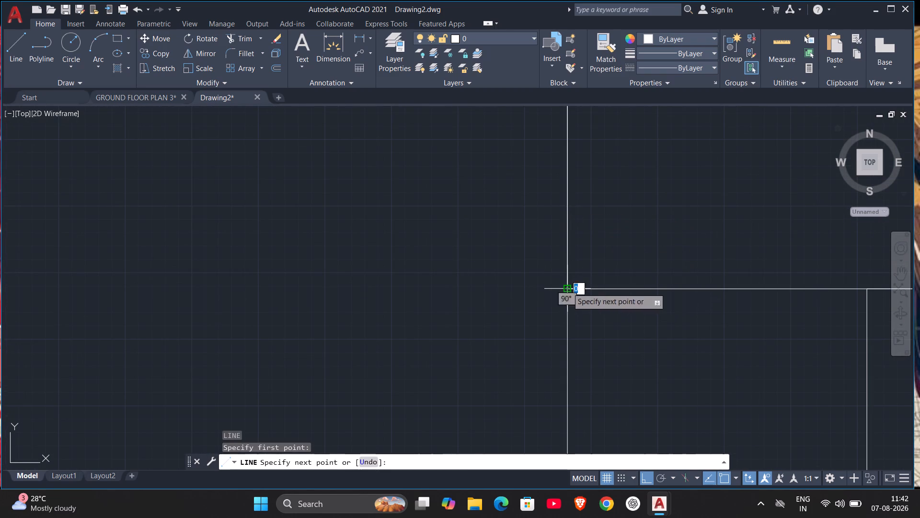
{"action": "left_click", "coordinate": [869, 291]}
{"action": "key", "text": "grave"}
{"action": "key", "text": "Escape"}
{"action": "key", "text": "Escape"}
Delete the wide bottom-centre room below the large central room, together with the outline segments around it.
{"action": "scroll", "coordinate": [821, 260], "scroll_direction": "down", "scroll_amount": 5}
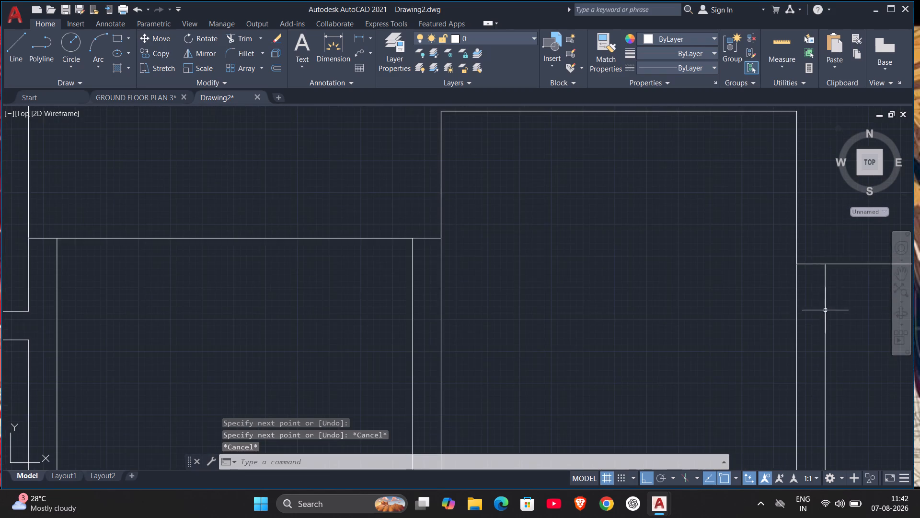
{"action": "middle_click_drag", "start_coordinate": [824, 312], "coordinate": [650, 142]}
{"action": "scroll", "coordinate": [650, 142], "scroll_direction": "down", "scroll_amount": 4}
{"action": "middle_click_drag", "start_coordinate": [665, 175], "coordinate": [715, 215]}
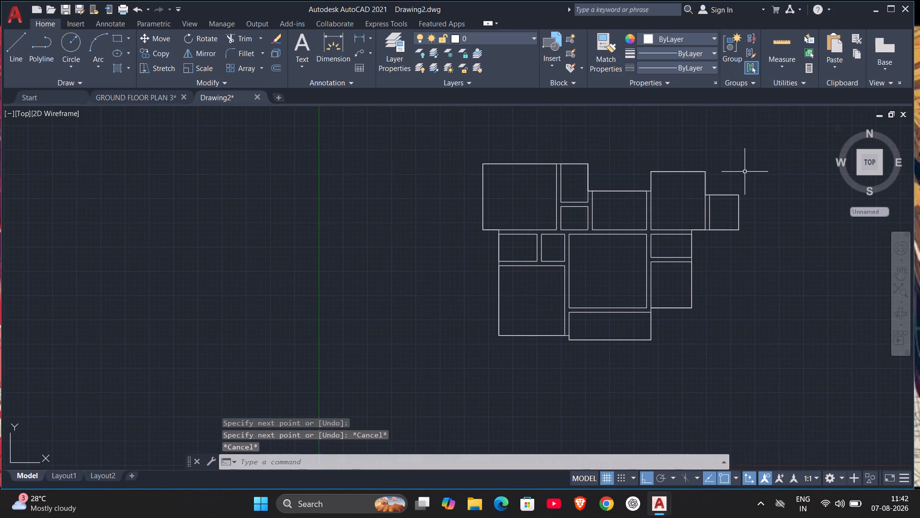
{"action": "scroll", "coordinate": [739, 180], "scroll_direction": "up", "scroll_amount": 2}
{"action": "middle_click_drag", "start_coordinate": [688, 244], "coordinate": [764, 184]}
{"action": "scroll", "coordinate": [764, 195], "scroll_direction": "down", "scroll_amount": 2}
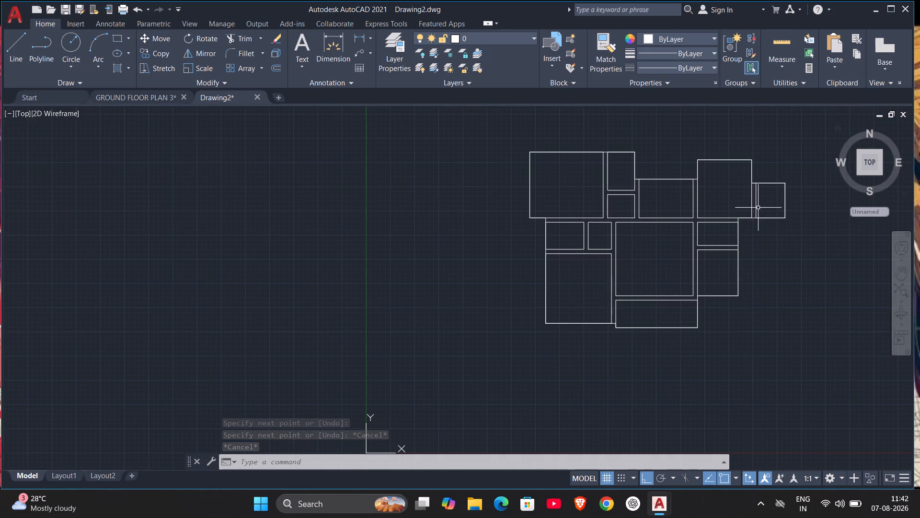
{"action": "scroll", "coordinate": [724, 266], "scroll_direction": "up", "scroll_amount": 2}
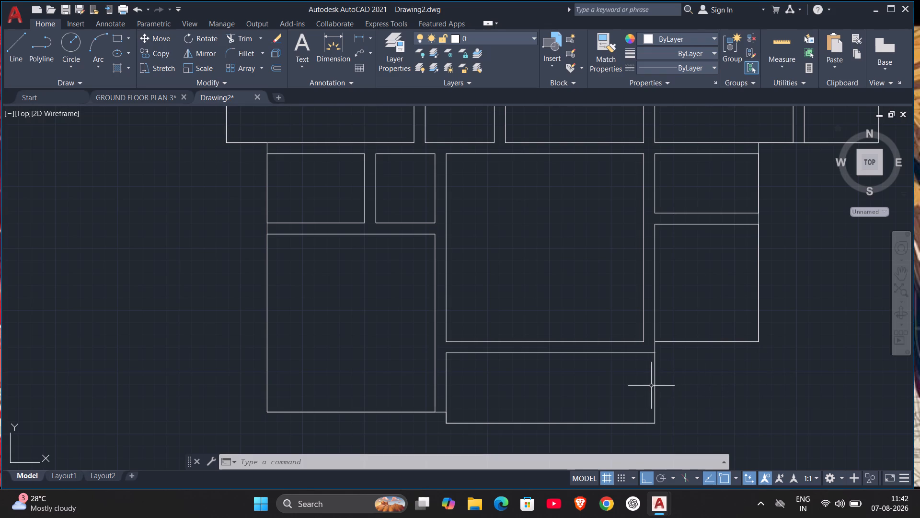
{"action": "left_click", "coordinate": [664, 349]}
{"action": "left_click", "coordinate": [440, 437]}
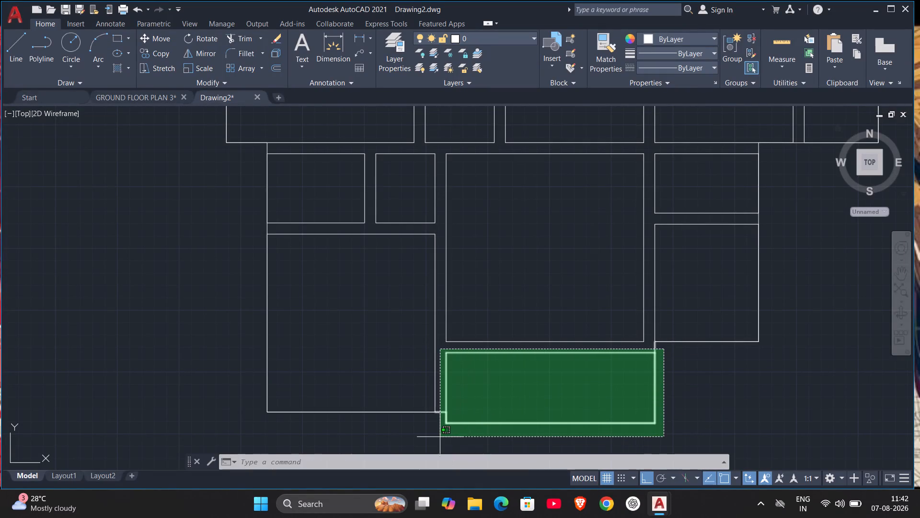
{"action": "key", "text": "Delete"}
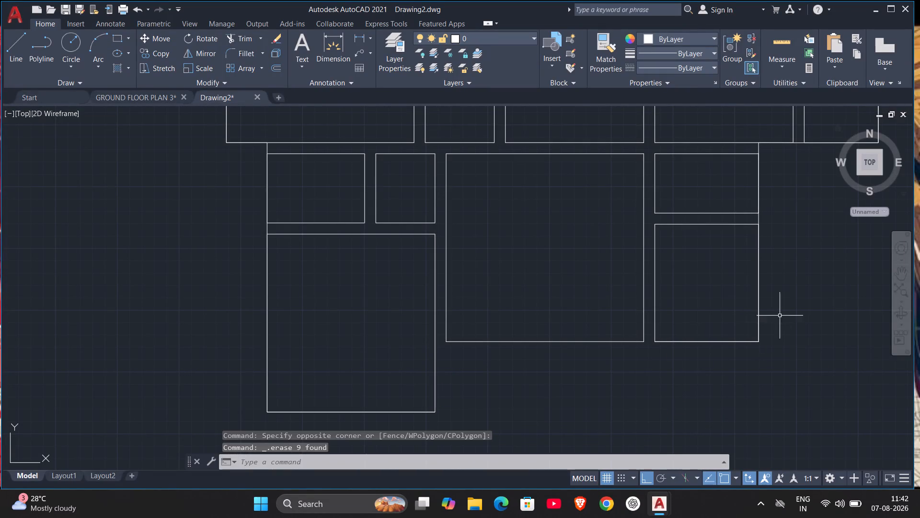
Trace the outline from the lower-right room's bottom-right corner west to the lower-left room's east side, then down to that room's bottom-right corner.
{"action": "key", "text": "l"}
{"action": "key", "text": "Return"}
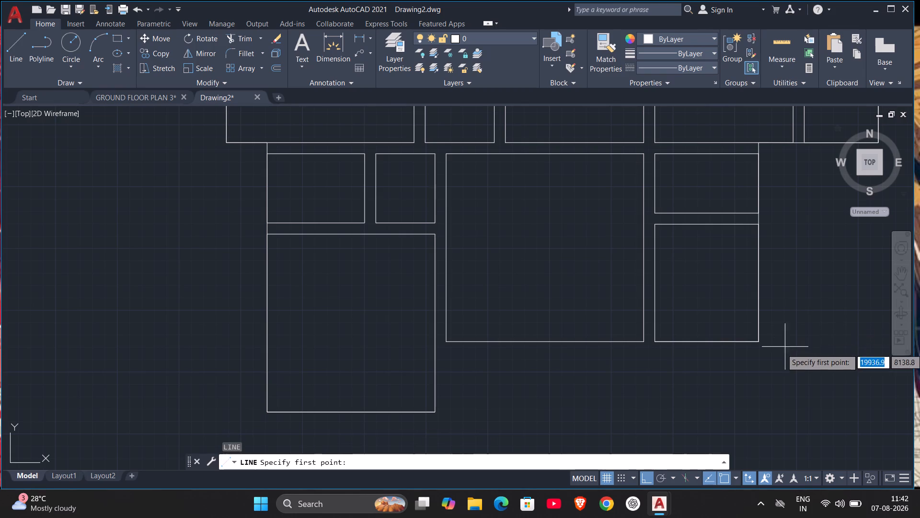
{"action": "left_click", "coordinate": [758, 344]}
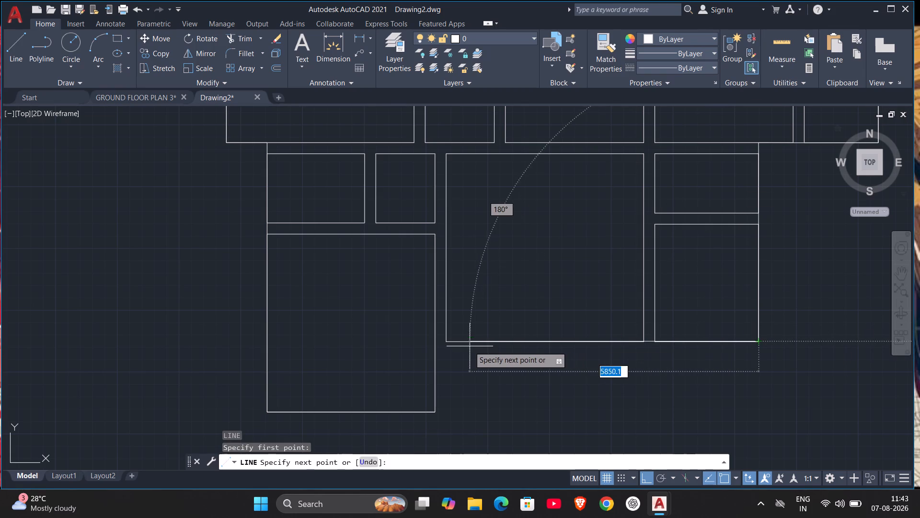
{"action": "left_click", "coordinate": [434, 344]}
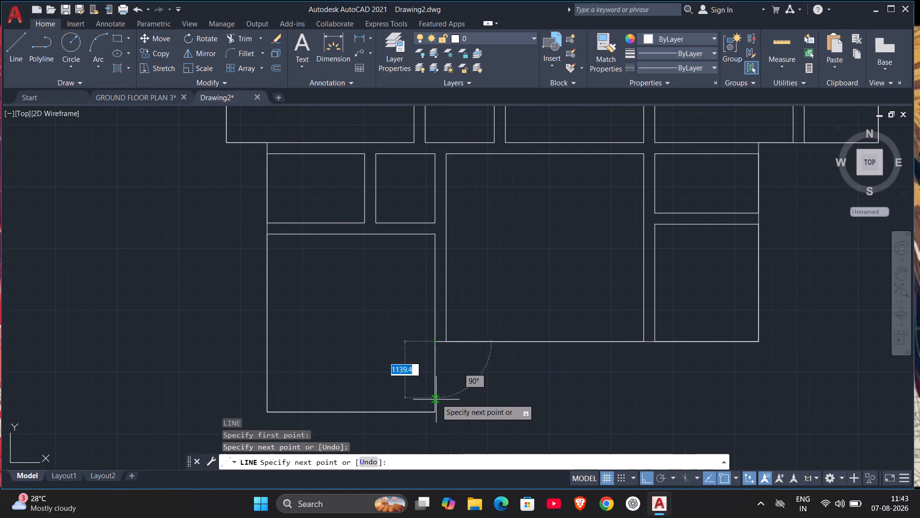
{"action": "left_click", "coordinate": [433, 411]}
{"action": "key", "text": "Escape"}
{"action": "scroll", "coordinate": [657, 338], "scroll_direction": "down", "scroll_amount": 3}
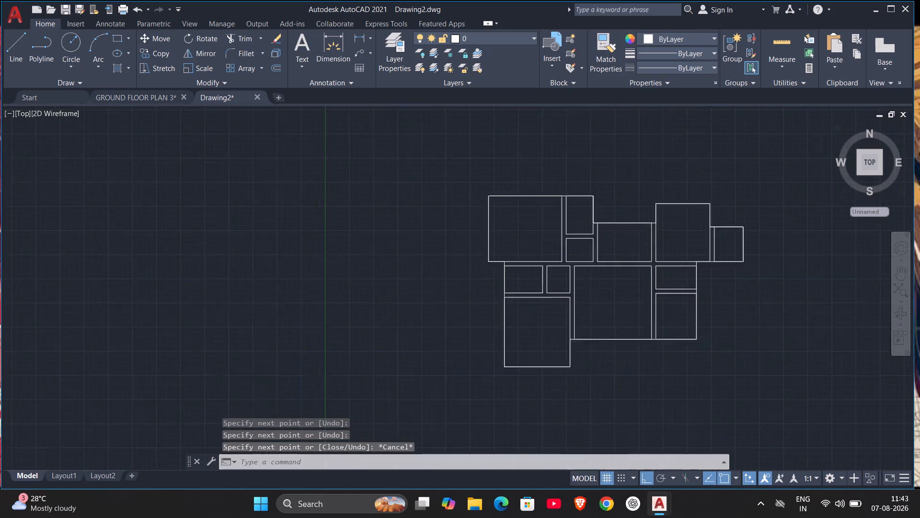
{"action": "scroll", "coordinate": [652, 334], "scroll_direction": "up", "scroll_amount": 1}
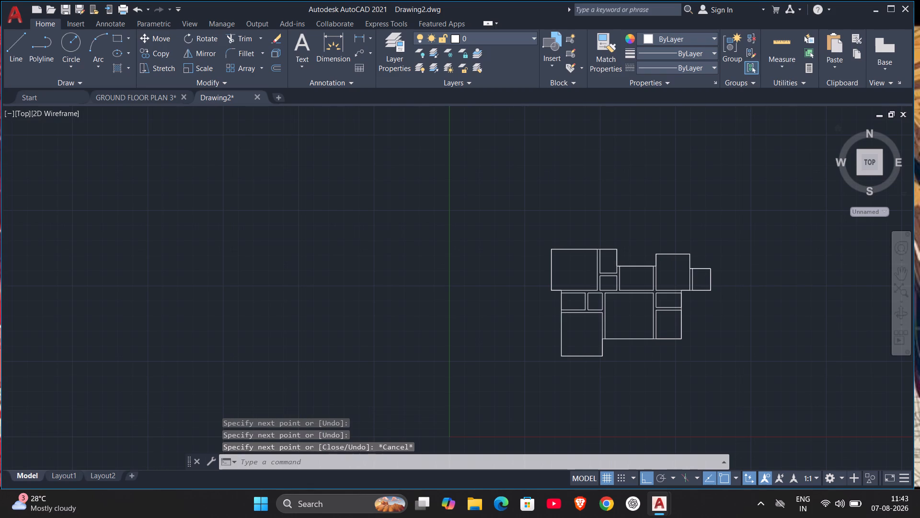
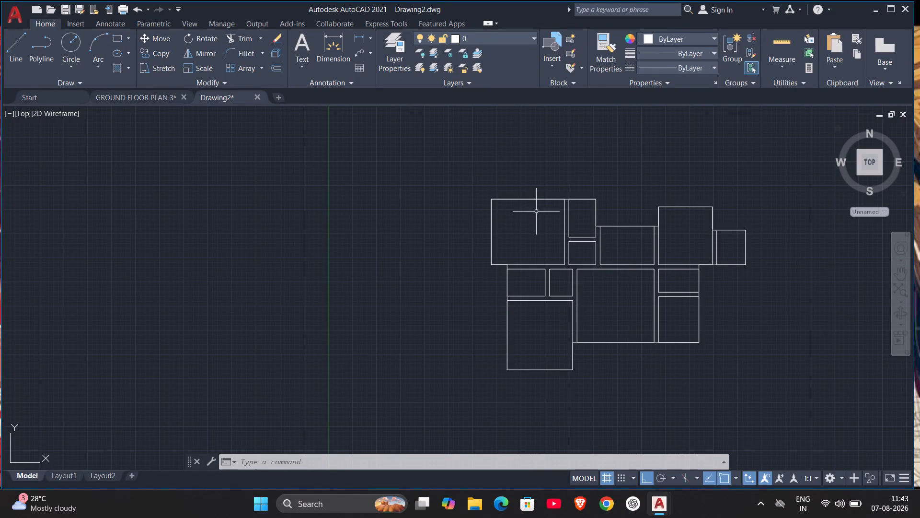
Join the traced outline segments around the whole plan's perimeter, including the short pieces at the wall gaps.
{"action": "scroll", "coordinate": [567, 200], "scroll_direction": "up", "scroll_amount": 3}
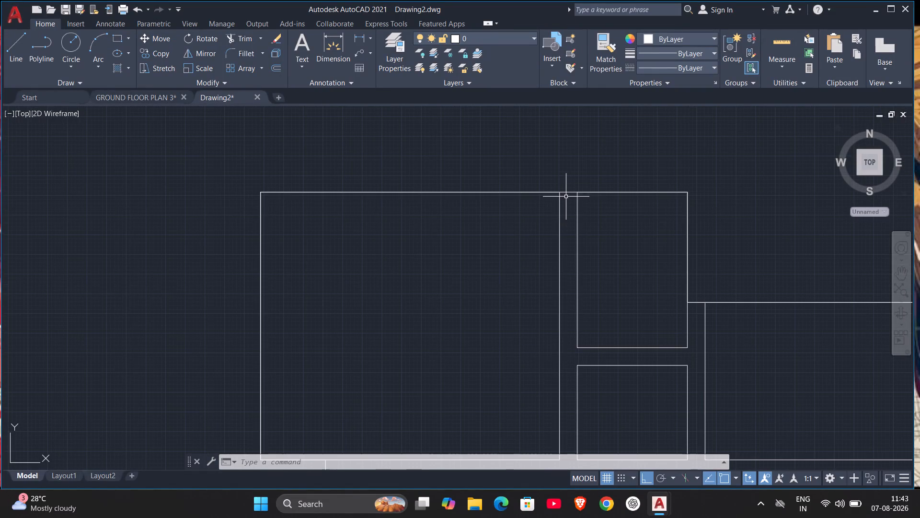
{"action": "left_click", "coordinate": [564, 191]}
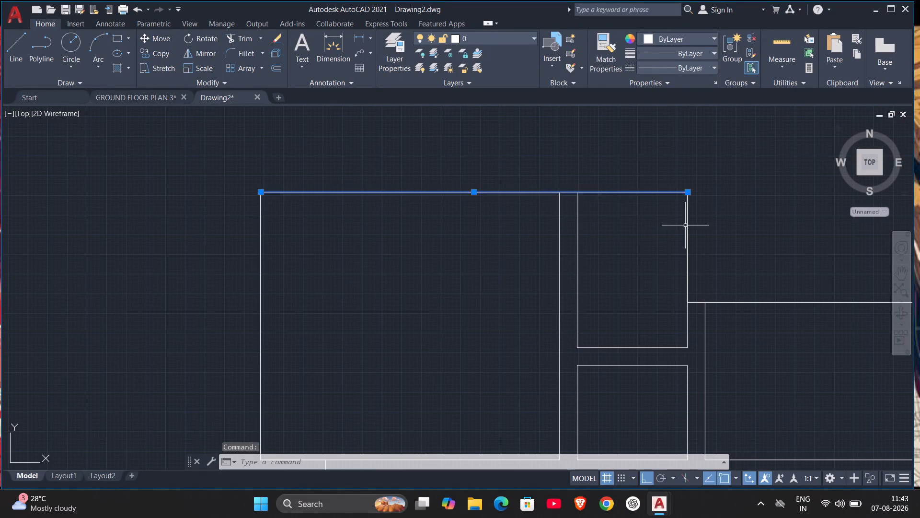
{"action": "left_click", "coordinate": [687, 249]}
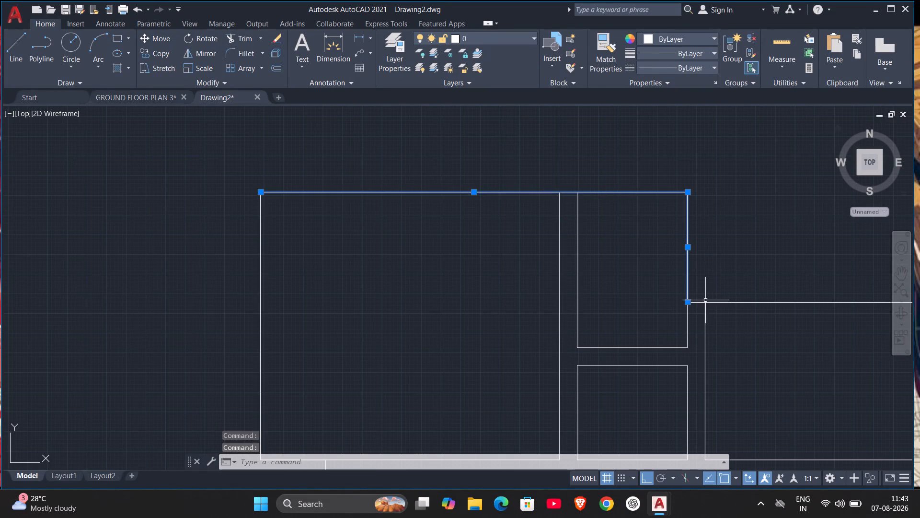
{"action": "left_click", "coordinate": [700, 303]}
{"action": "scroll", "coordinate": [791, 361], "scroll_direction": "down", "scroll_amount": 2}
{"action": "middle_click_drag", "start_coordinate": [793, 363], "coordinate": [776, 354]}
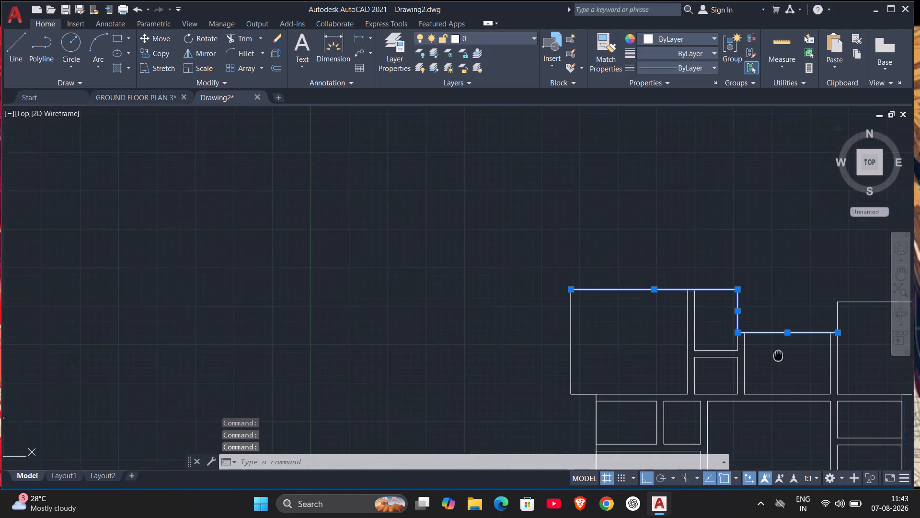
{"action": "middle_click_drag", "start_coordinate": [776, 354], "coordinate": [599, 307]}
{"action": "scroll", "coordinate": [643, 261], "scroll_direction": "up", "scroll_amount": 3}
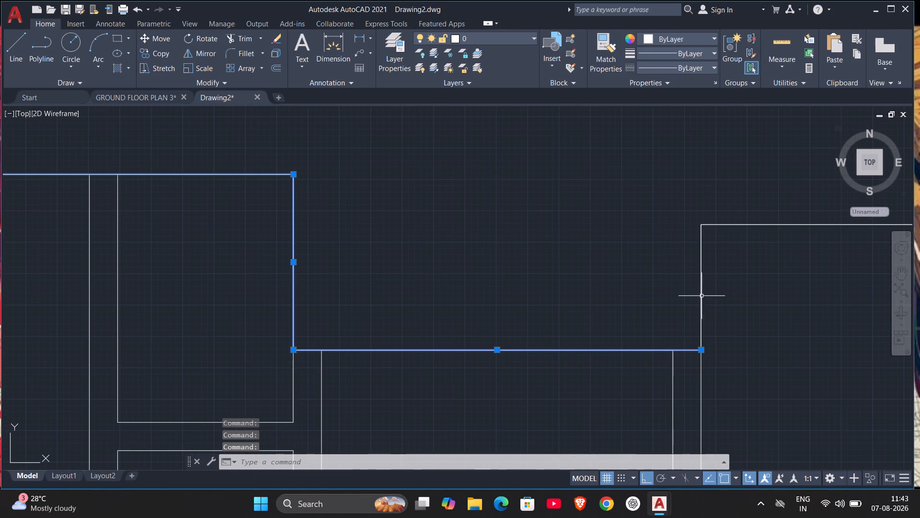
{"action": "left_click", "coordinate": [700, 297]}
{"action": "left_click", "coordinate": [731, 223]}
{"action": "left_click", "coordinate": [731, 226]}
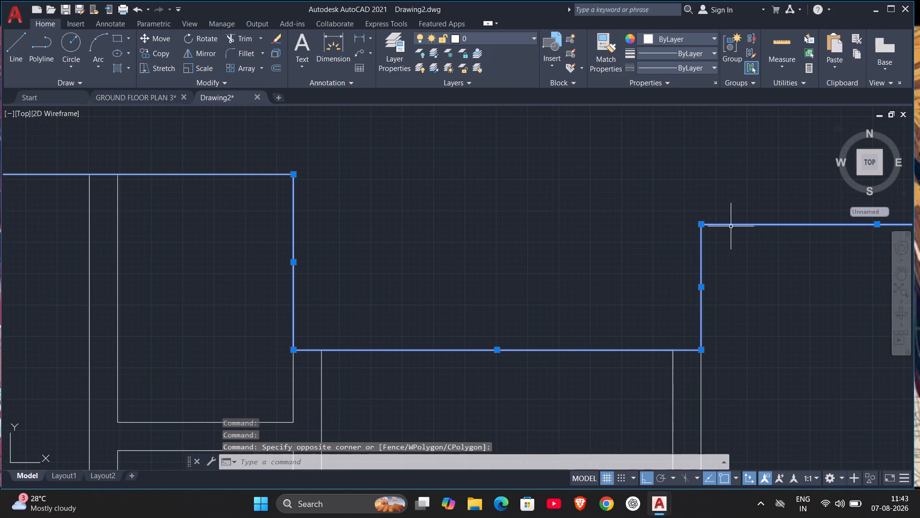
{"action": "scroll", "coordinate": [802, 291], "scroll_direction": "down", "scroll_amount": 2}
{"action": "middle_click_drag", "start_coordinate": [803, 295], "coordinate": [519, 224]}
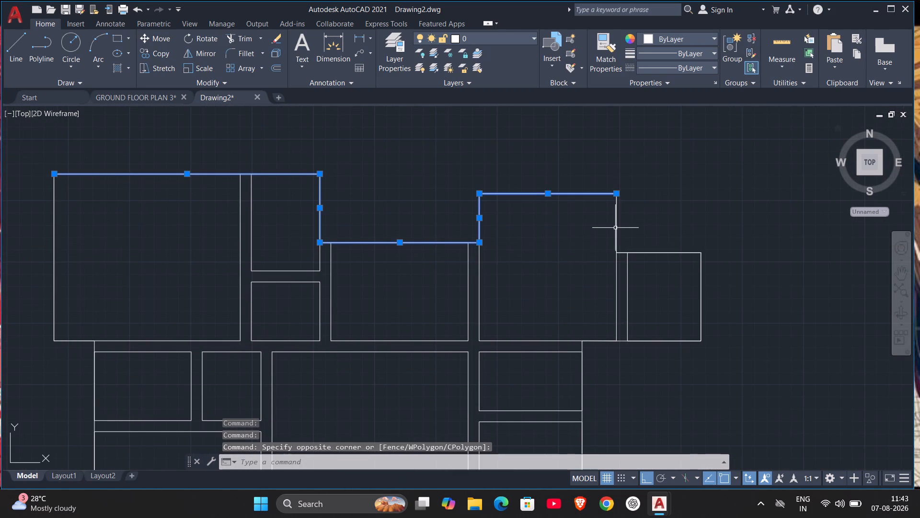
{"action": "left_click", "coordinate": [617, 227]}
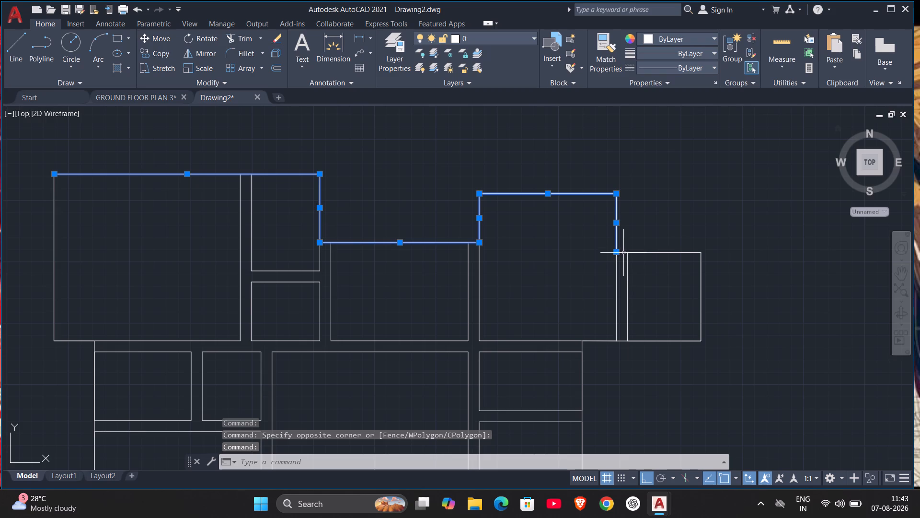
{"action": "left_click", "coordinate": [623, 253]}
{"action": "left_click", "coordinate": [657, 252]}
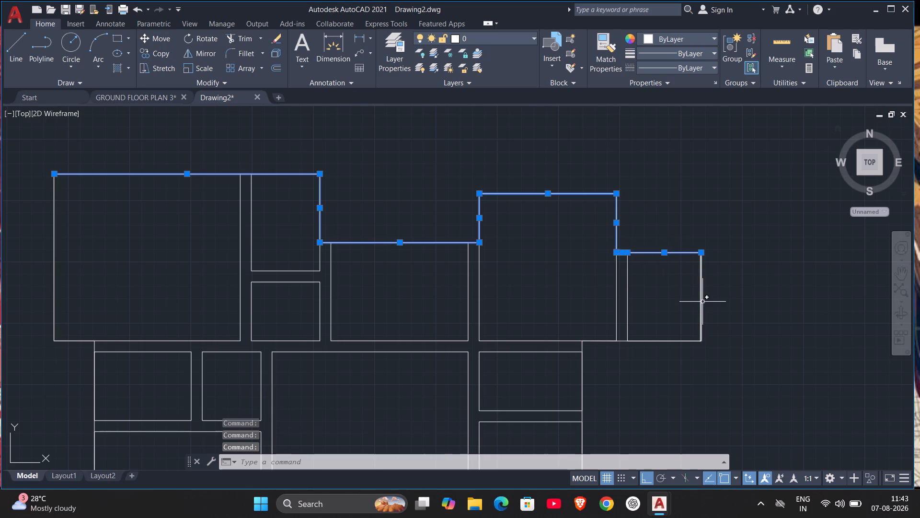
{"action": "left_click", "coordinate": [702, 303]}
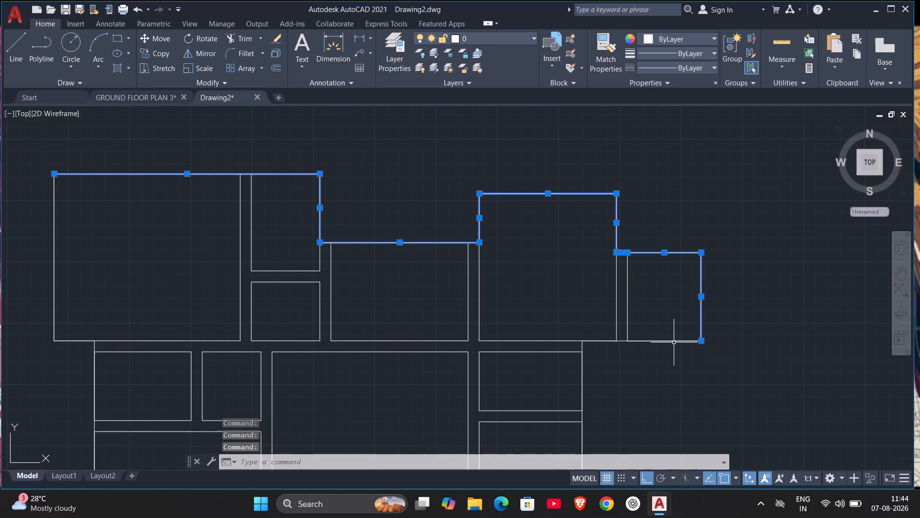
{"action": "left_click", "coordinate": [674, 341]}
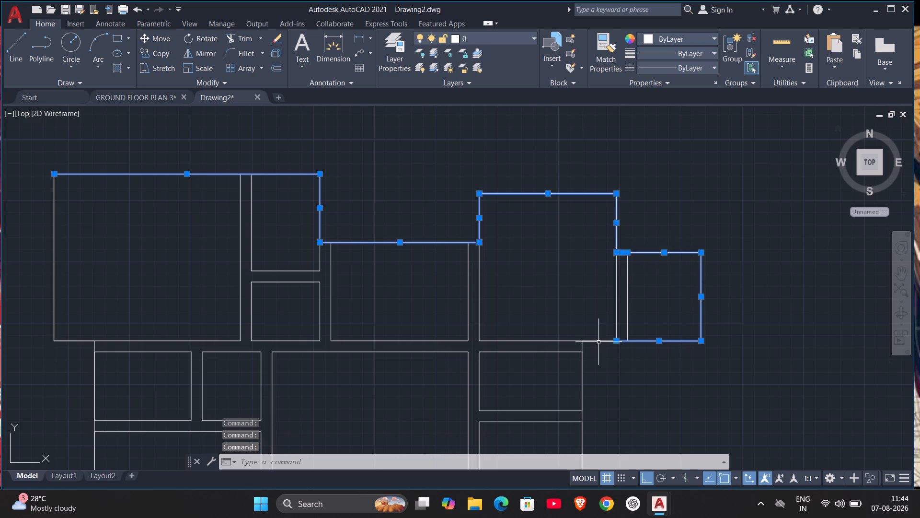
{"action": "left_click", "coordinate": [598, 342]}
{"action": "left_click", "coordinate": [582, 350]}
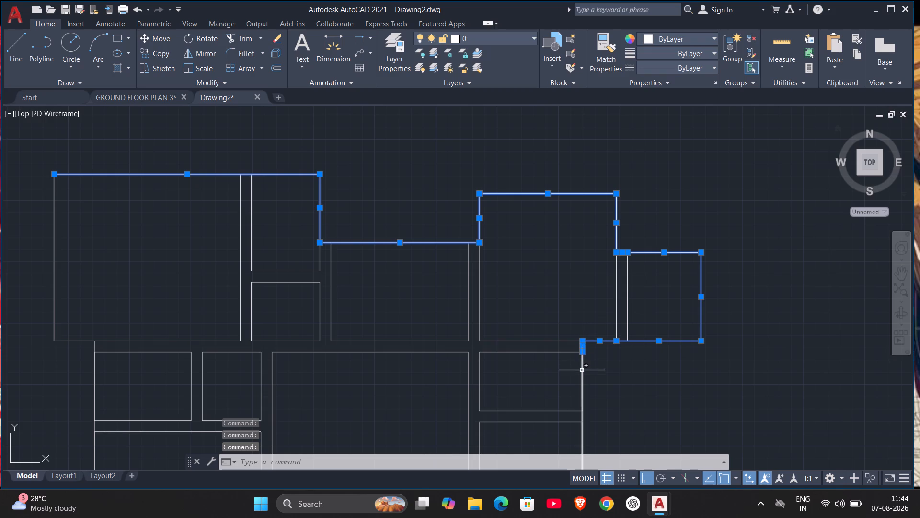
{"action": "left_click", "coordinate": [582, 370]}
{"action": "scroll", "coordinate": [588, 407], "scroll_direction": "down", "scroll_amount": 2}
{"action": "middle_click_drag", "start_coordinate": [589, 407], "coordinate": [624, 273]}
{"action": "scroll", "coordinate": [615, 314], "scroll_direction": "up", "scroll_amount": 2}
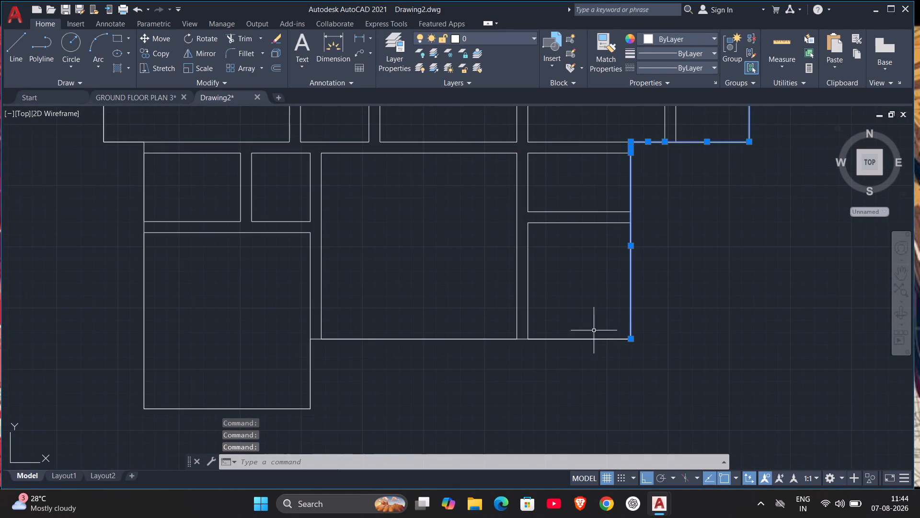
{"action": "left_click", "coordinate": [590, 340]}
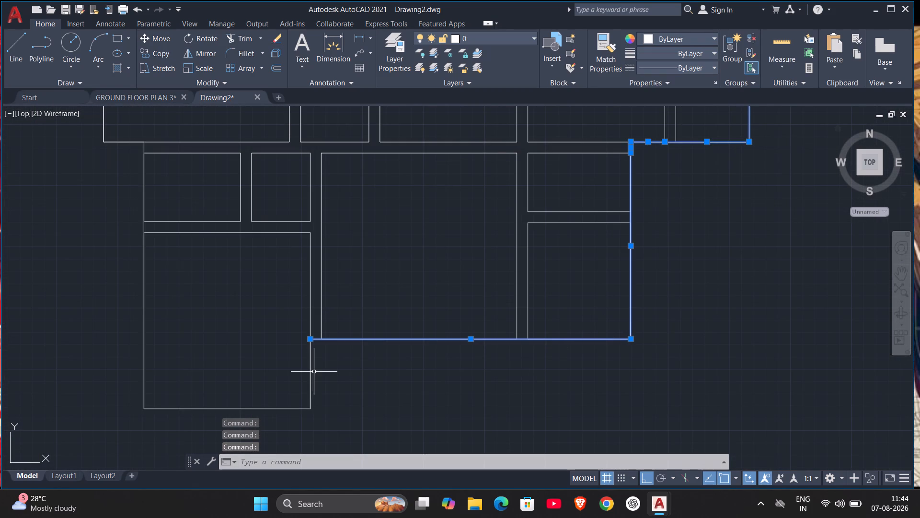
{"action": "left_click", "coordinate": [310, 372]}
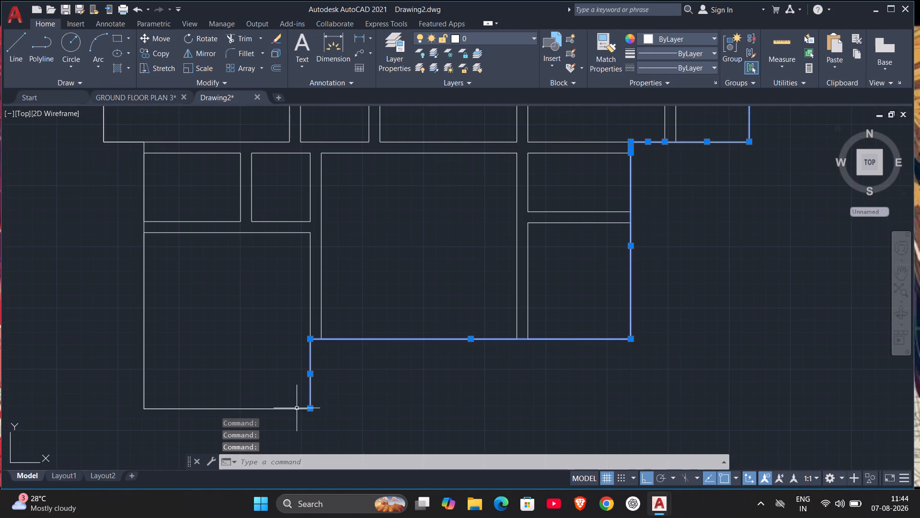
{"action": "left_click", "coordinate": [297, 409]}
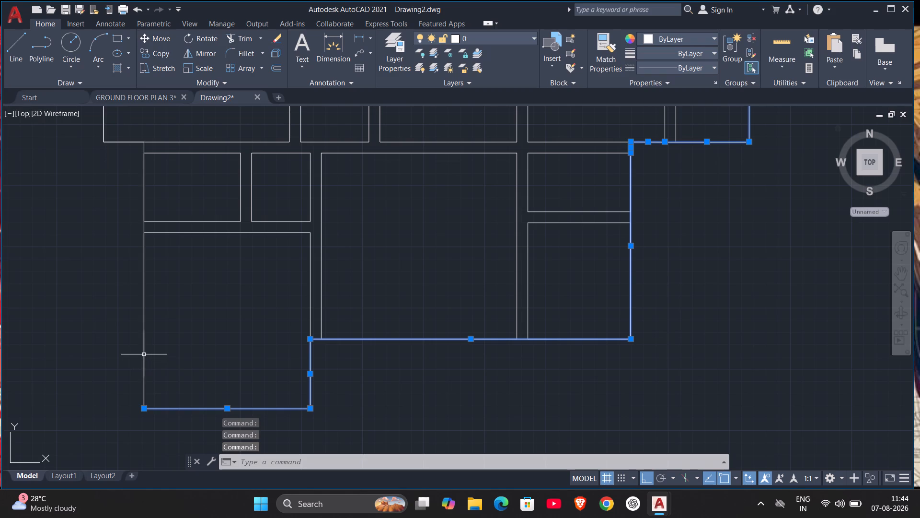
{"action": "left_click", "coordinate": [142, 353]}
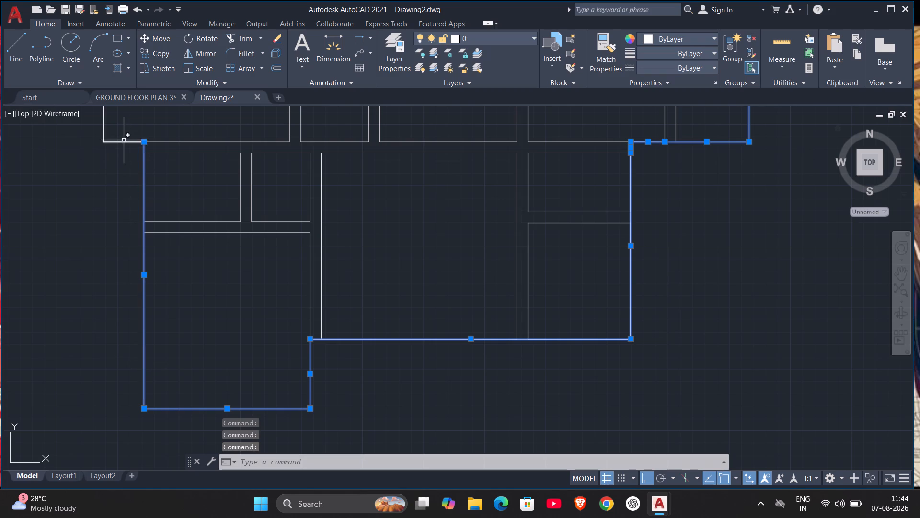
{"action": "left_click", "coordinate": [123, 141]}
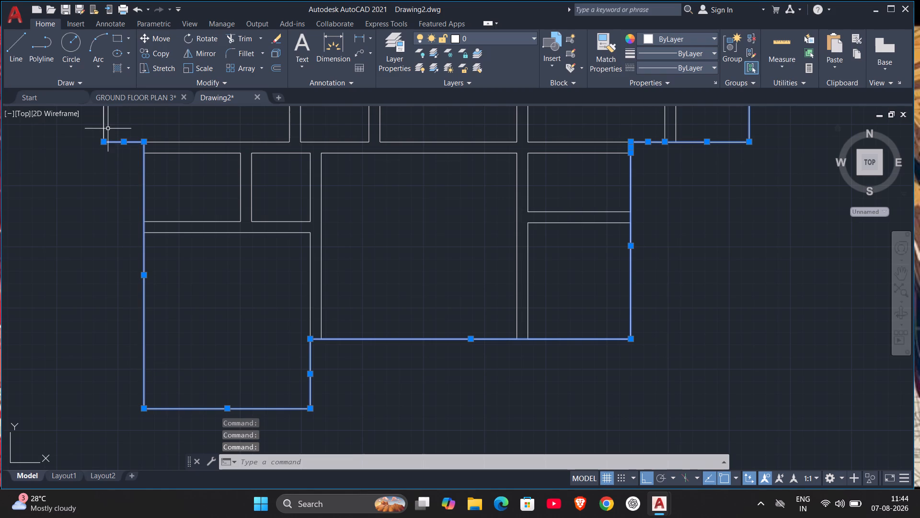
{"action": "left_click", "coordinate": [103, 124]}
{"action": "scroll", "coordinate": [163, 145], "scroll_direction": "down", "scroll_amount": 1}
{"action": "middle_click_drag", "start_coordinate": [187, 179], "coordinate": [345, 389]}
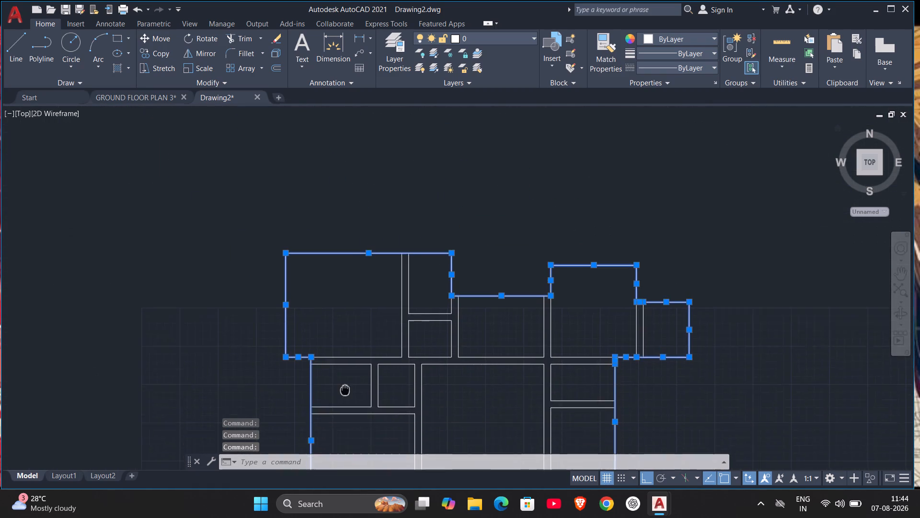
{"action": "middle_click_drag", "start_coordinate": [345, 389], "coordinate": [267, 244]}
{"action": "key", "text": "j"}
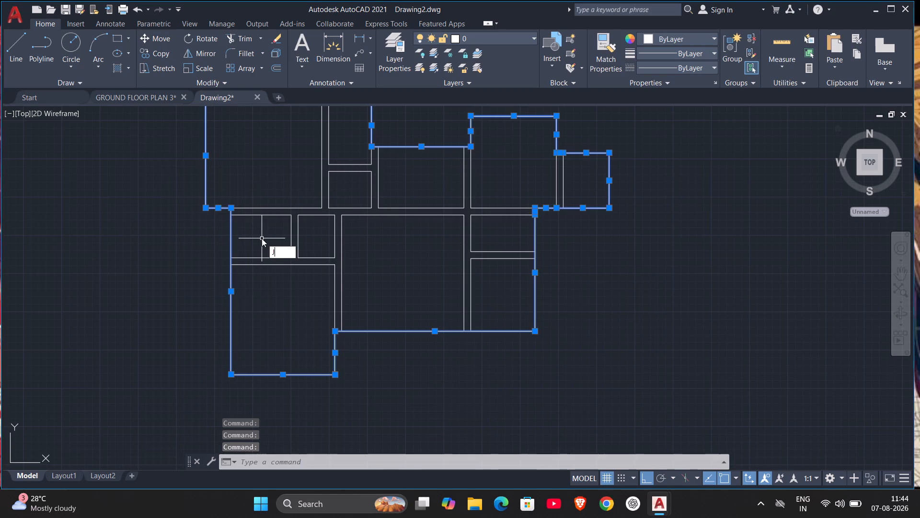
{"action": "key", "text": "Return"}
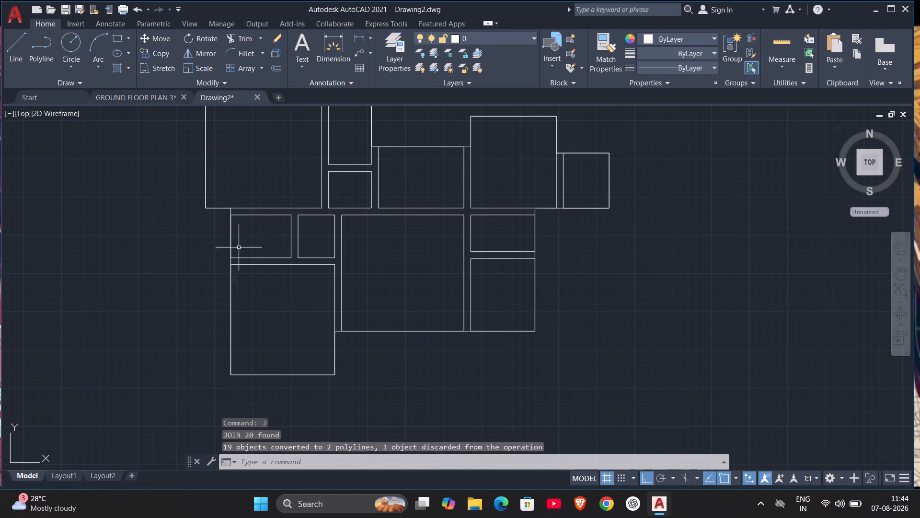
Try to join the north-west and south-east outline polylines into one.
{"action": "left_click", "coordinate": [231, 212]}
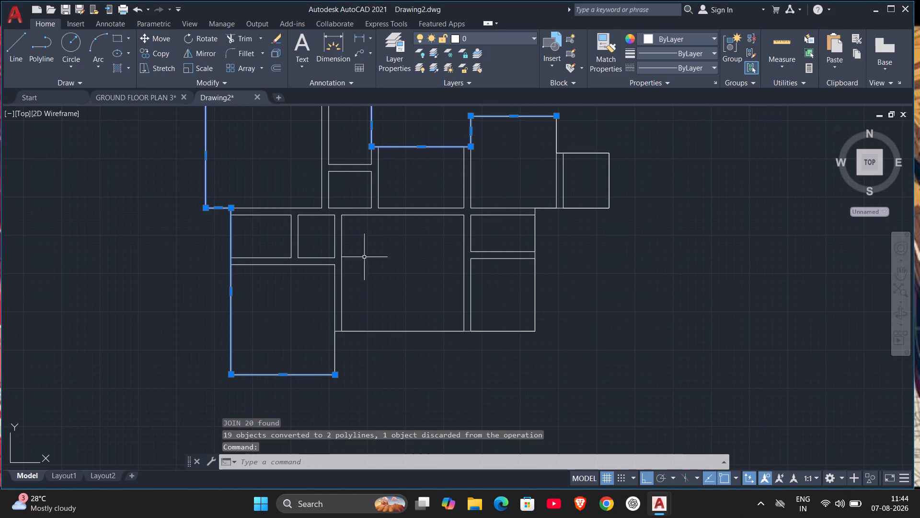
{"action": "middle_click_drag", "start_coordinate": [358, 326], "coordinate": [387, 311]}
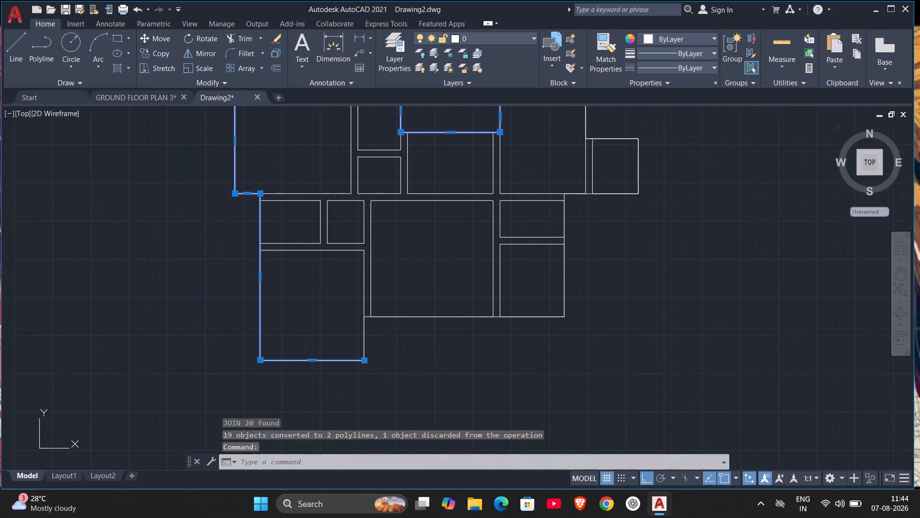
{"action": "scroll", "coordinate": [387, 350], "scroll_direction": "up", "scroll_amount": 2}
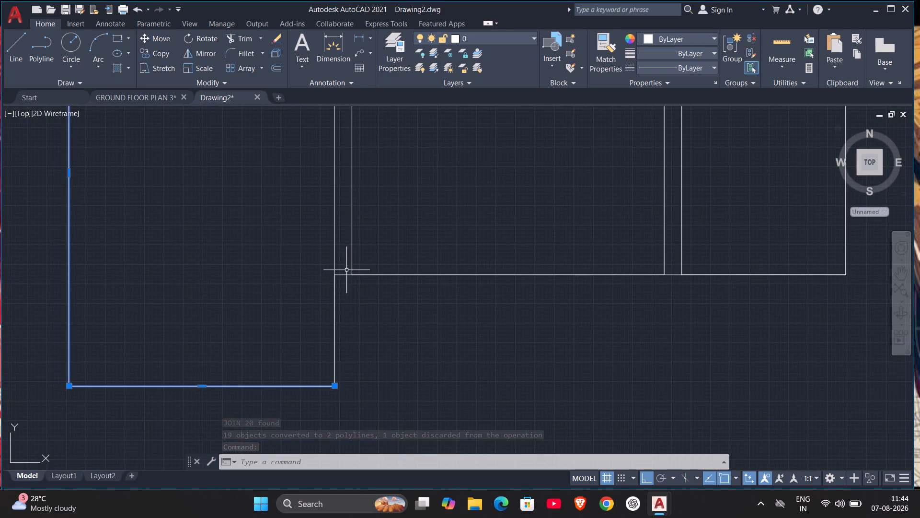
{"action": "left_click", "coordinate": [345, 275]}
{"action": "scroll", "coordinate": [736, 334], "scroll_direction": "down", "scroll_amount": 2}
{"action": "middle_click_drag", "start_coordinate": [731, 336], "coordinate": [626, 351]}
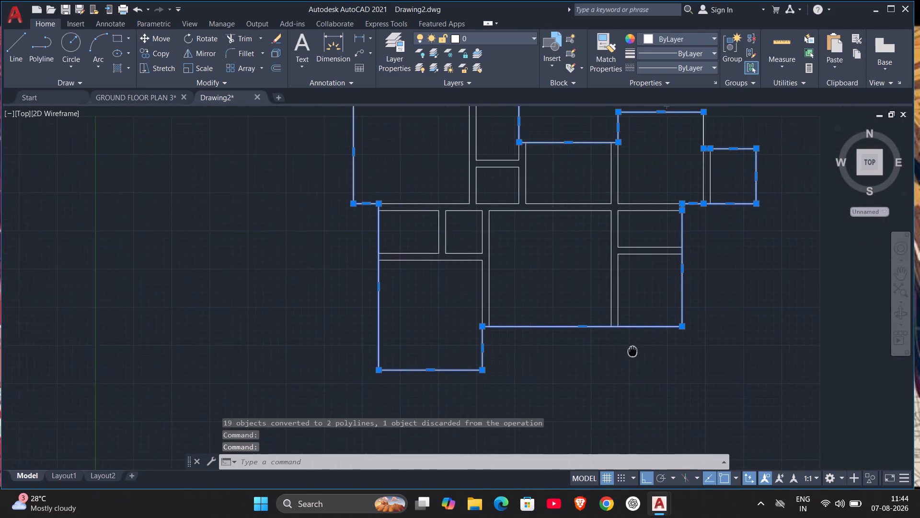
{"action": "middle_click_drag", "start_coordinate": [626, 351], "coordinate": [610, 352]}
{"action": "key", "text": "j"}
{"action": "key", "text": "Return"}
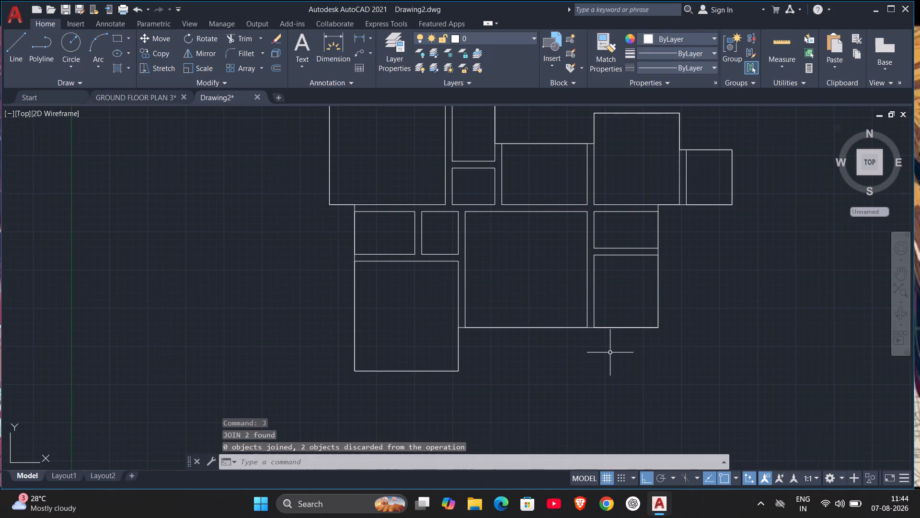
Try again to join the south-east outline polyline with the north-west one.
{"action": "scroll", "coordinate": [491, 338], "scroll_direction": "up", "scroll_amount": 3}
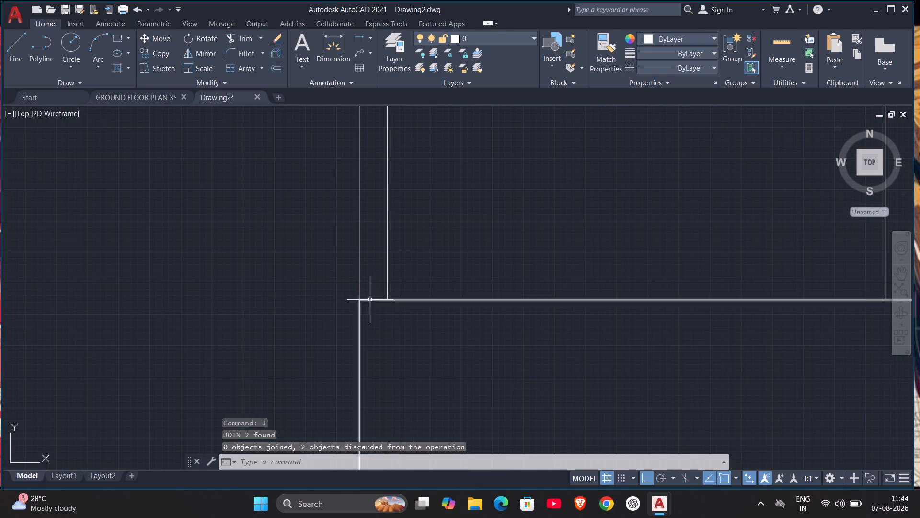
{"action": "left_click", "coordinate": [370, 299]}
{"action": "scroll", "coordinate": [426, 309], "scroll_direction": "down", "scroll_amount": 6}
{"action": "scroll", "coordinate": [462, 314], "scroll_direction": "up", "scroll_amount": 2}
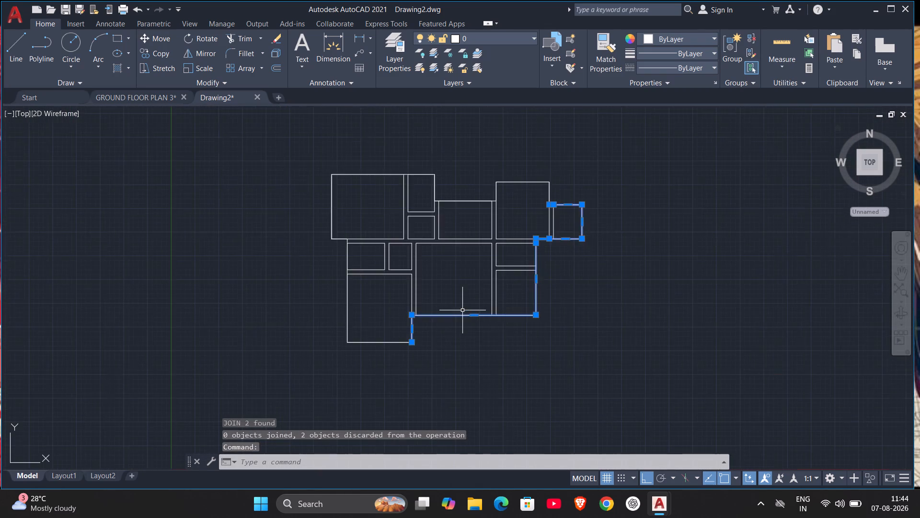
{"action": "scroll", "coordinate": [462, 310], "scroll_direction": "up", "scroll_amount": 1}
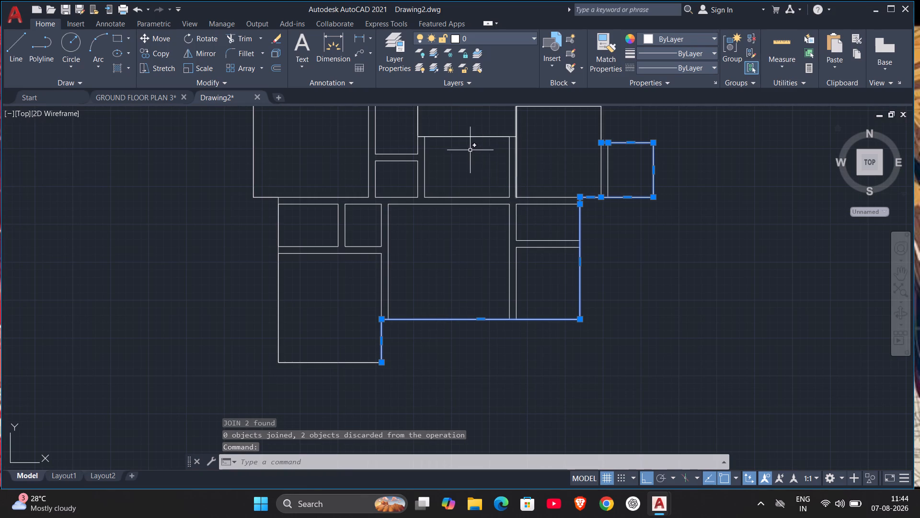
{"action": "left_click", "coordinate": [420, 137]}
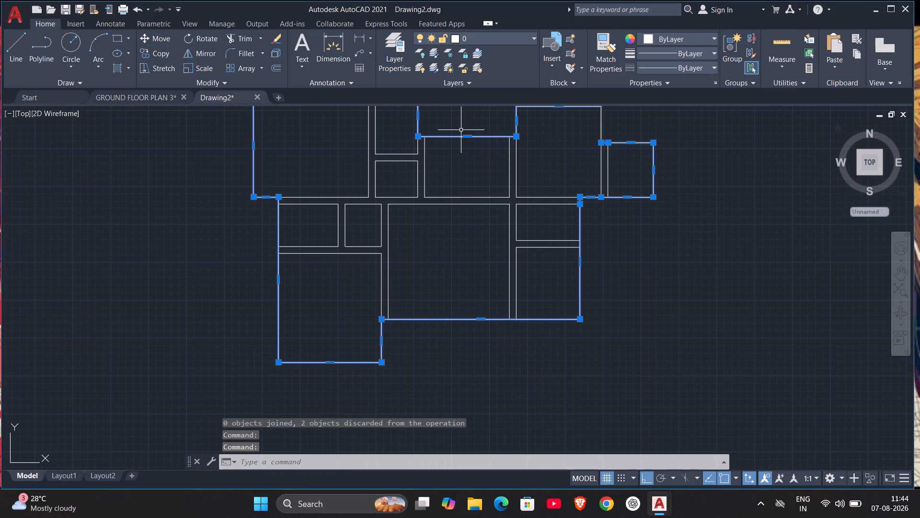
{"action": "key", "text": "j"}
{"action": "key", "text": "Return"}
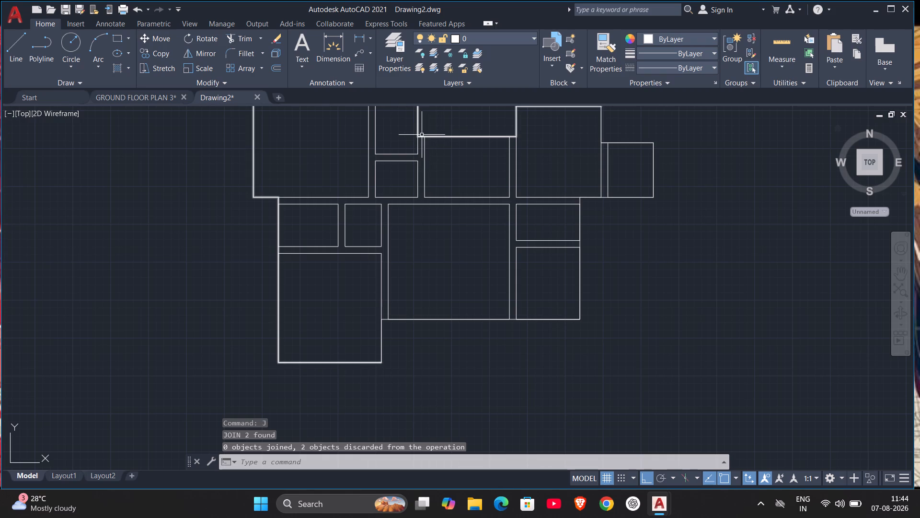
Offset the north-west outline polyline 225 mm toward the inside of the plan.
{"action": "scroll", "coordinate": [432, 129], "scroll_direction": "down", "scroll_amount": 1}
{"action": "middle_click_drag", "start_coordinate": [434, 131], "coordinate": [441, 172]}
{"action": "key", "text": "o"}
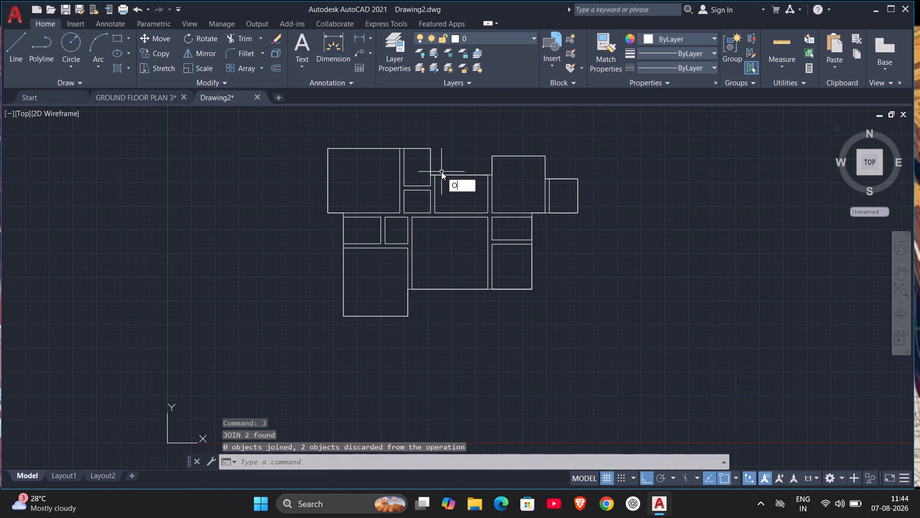
{"action": "key", "text": "Return"}
{"action": "type", "text": "225"}
{"action": "key", "text": "Return"}
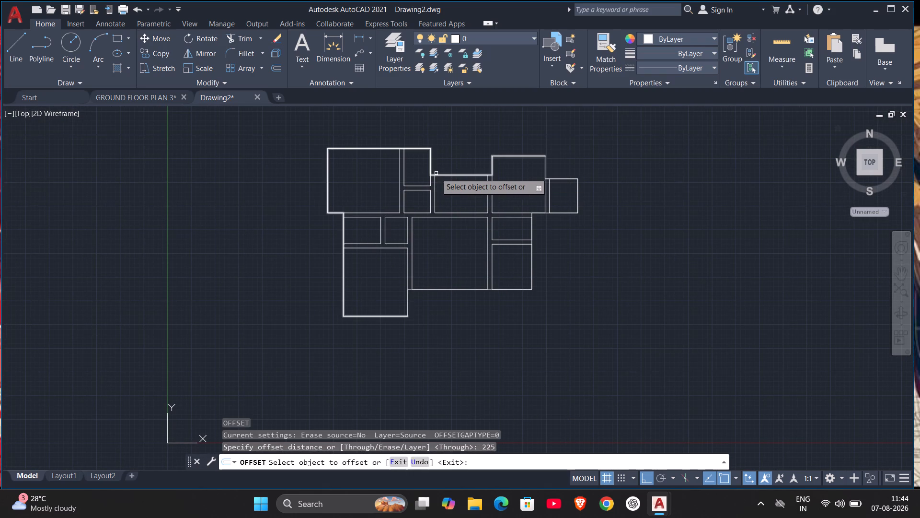
{"action": "left_click", "coordinate": [435, 175]}
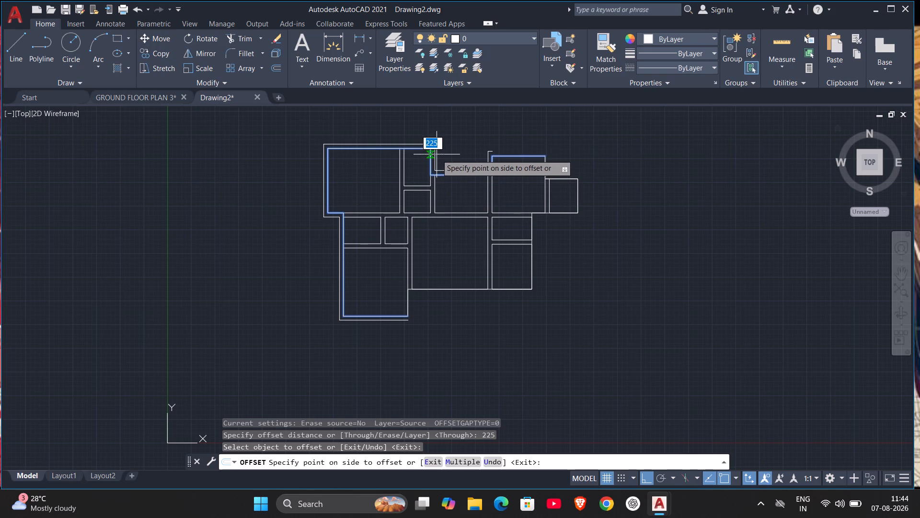
{"action": "left_click", "coordinate": [437, 154]}
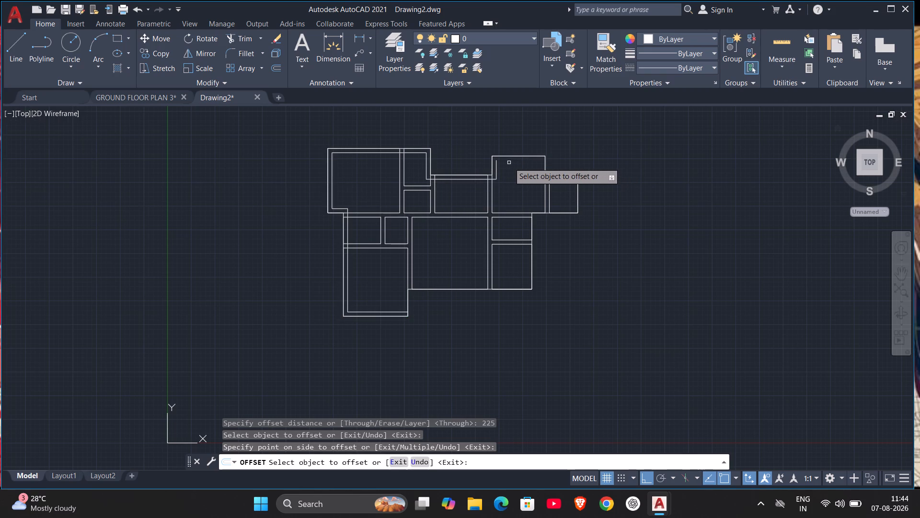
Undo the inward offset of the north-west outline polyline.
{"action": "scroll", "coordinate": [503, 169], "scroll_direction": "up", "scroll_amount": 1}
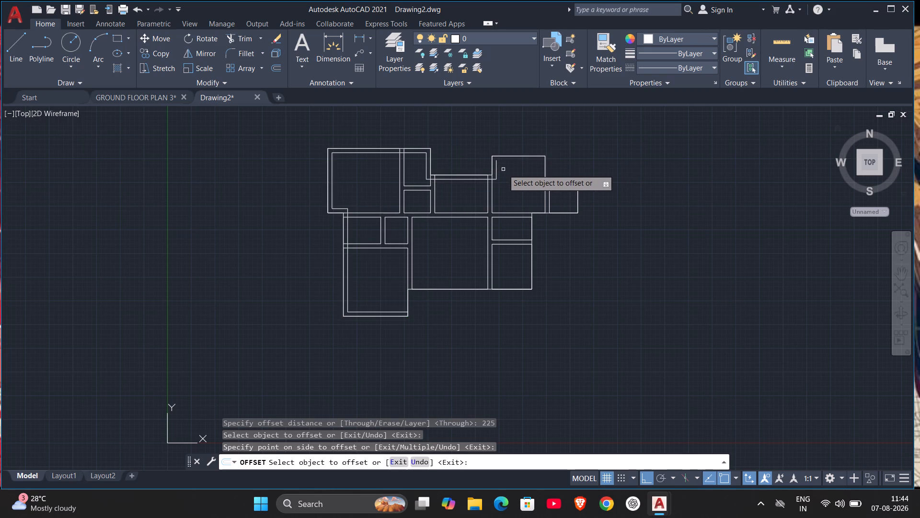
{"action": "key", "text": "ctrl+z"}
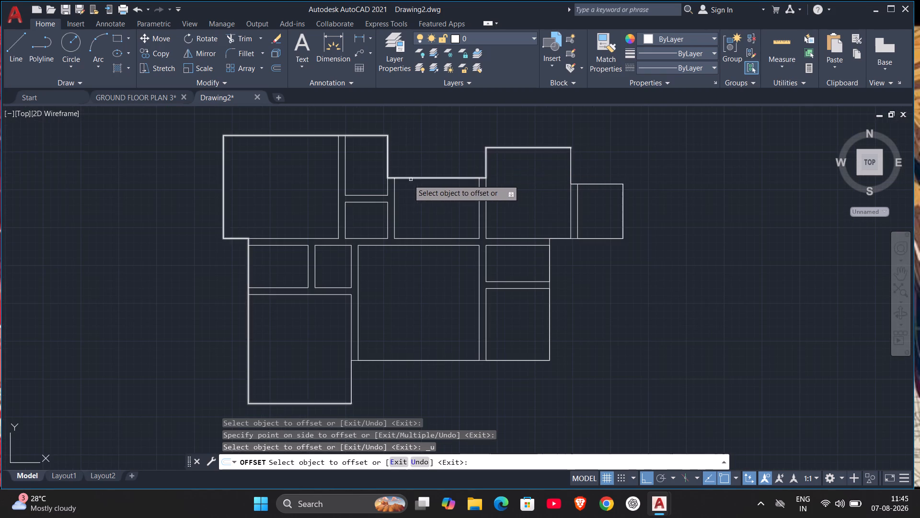
Offset the north-west and south-east outline polylines 225 mm toward the outside of the plan.
{"action": "left_click", "coordinate": [340, 135]}
{"action": "left_click", "coordinate": [342, 118]}
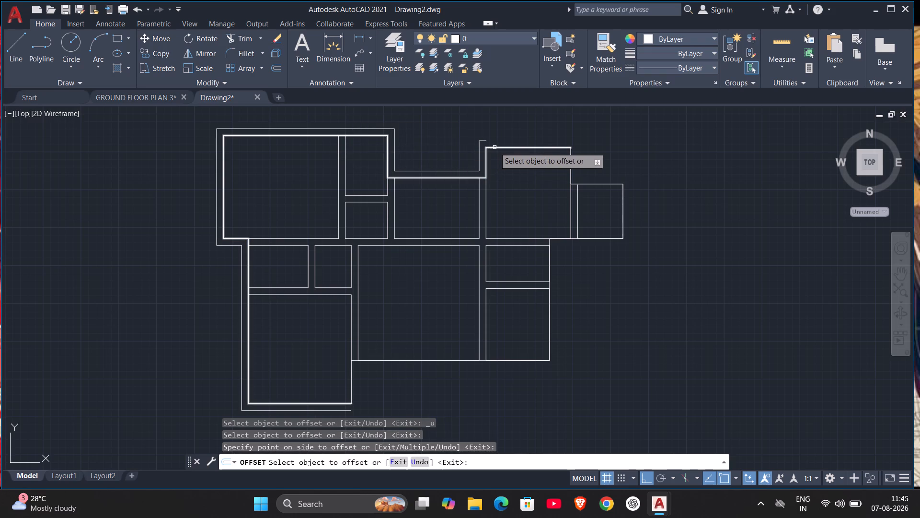
{"action": "left_click", "coordinate": [573, 184]}
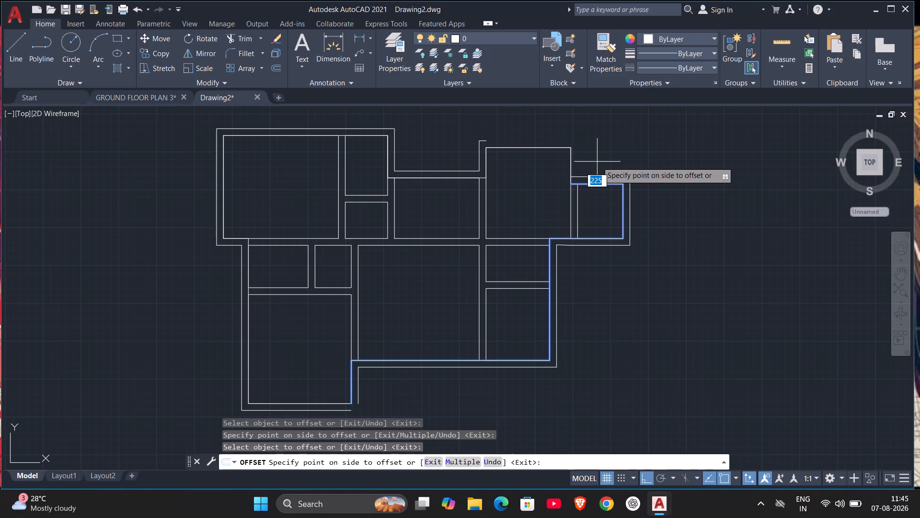
{"action": "left_click", "coordinate": [597, 162]}
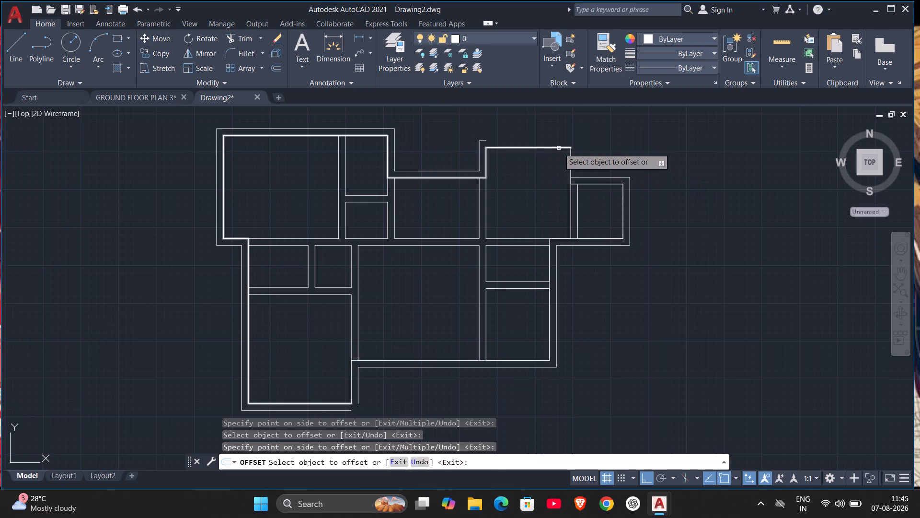
{"action": "left_click", "coordinate": [501, 147]}
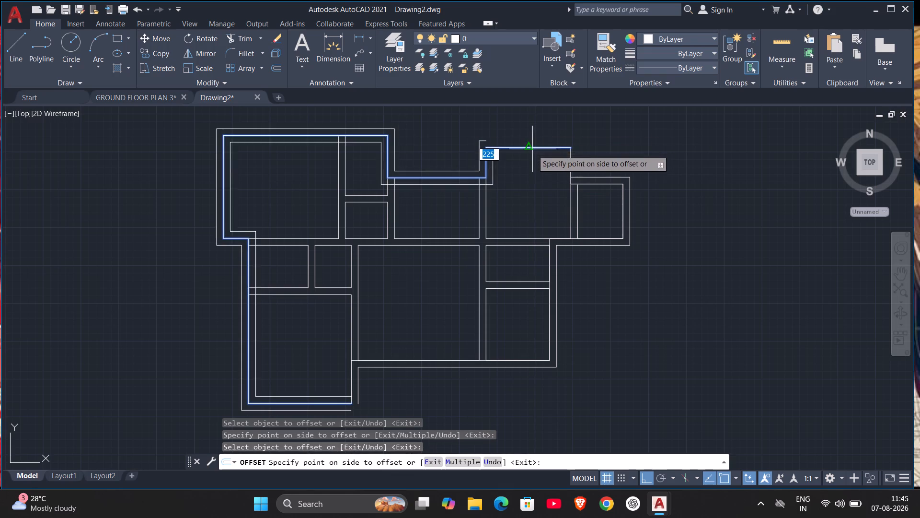
{"action": "key", "text": "Escape"}
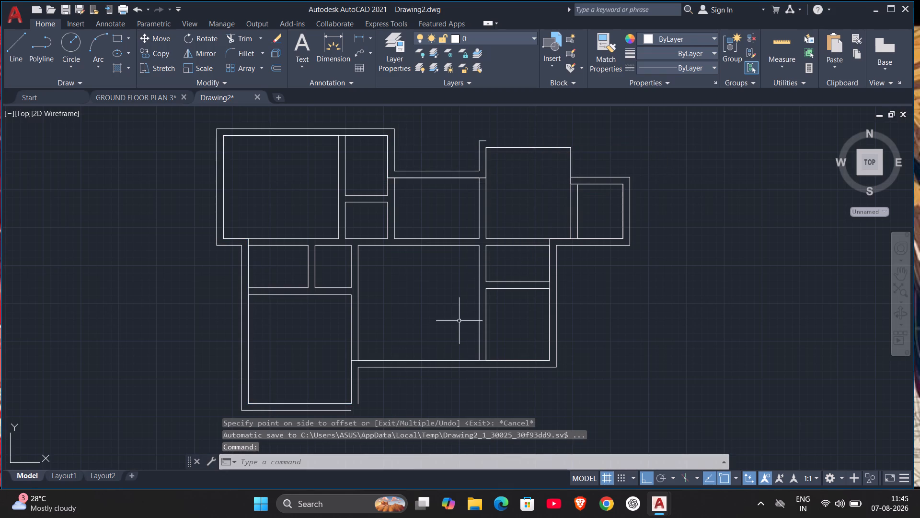
{"action": "middle_click_drag", "start_coordinate": [459, 321], "coordinate": [429, 324]}
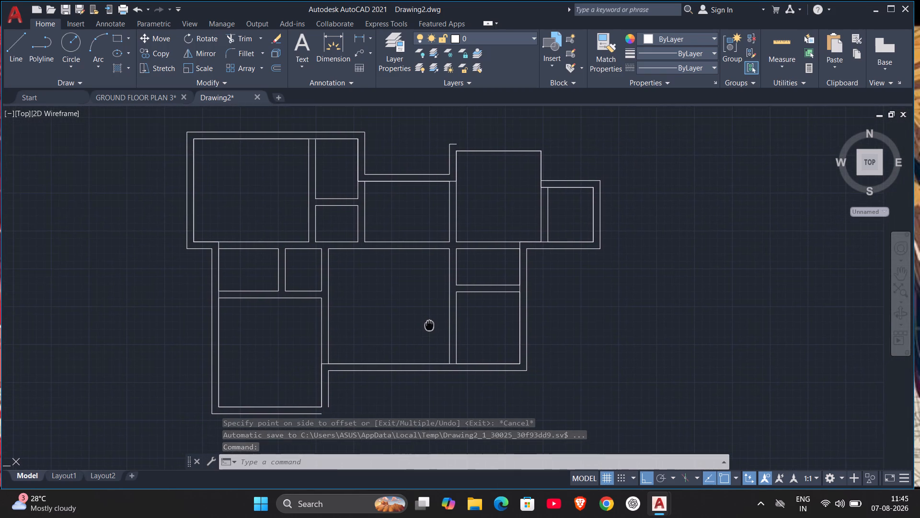
{"action": "middle_click_drag", "start_coordinate": [429, 324], "coordinate": [429, 324]}
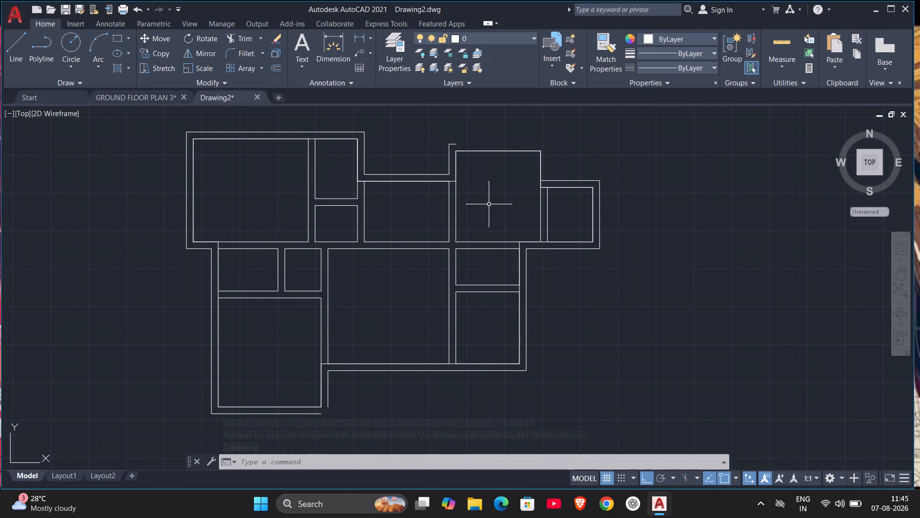
Draw a horizontal line from the open end of the outer offset along the north-east room's north side, past its east wall.
{"action": "key", "text": "Escape"}
{"action": "key", "text": "l"}
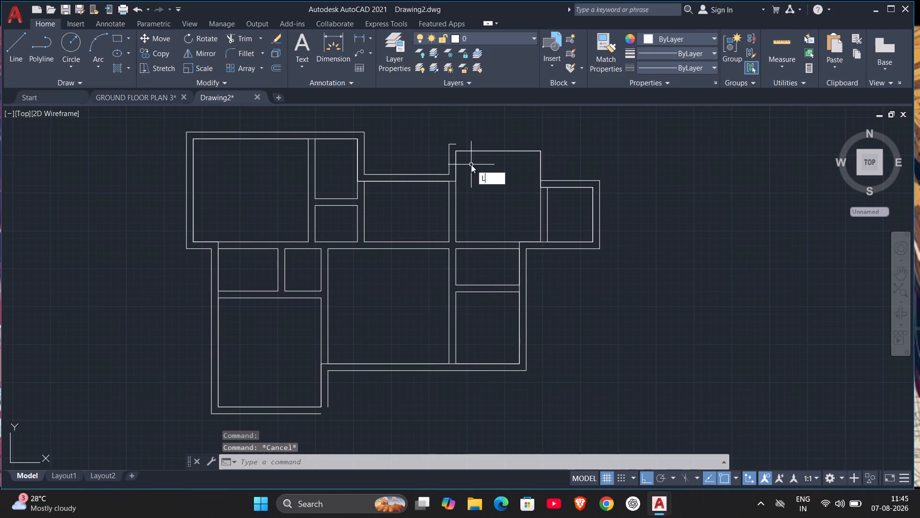
{"action": "key", "text": "Return"}
{"action": "left_click", "coordinate": [455, 146]}
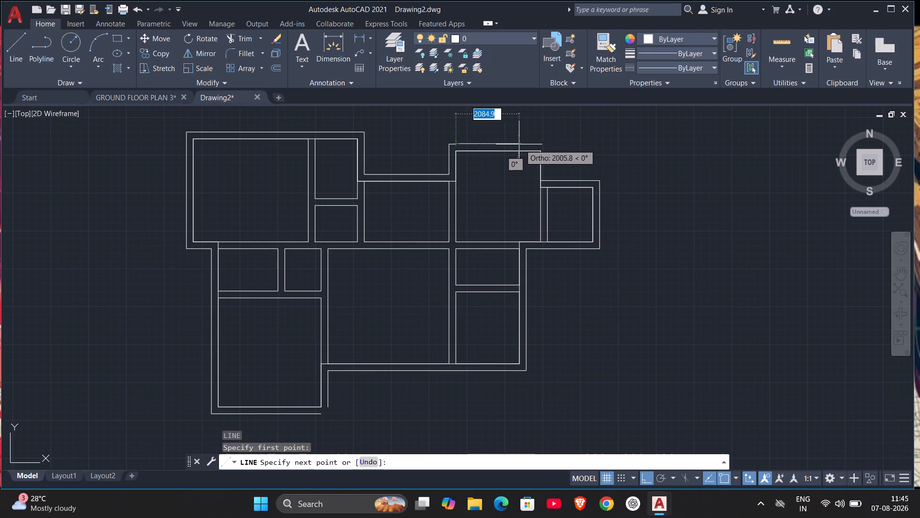
{"action": "left_click", "coordinate": [559, 141]}
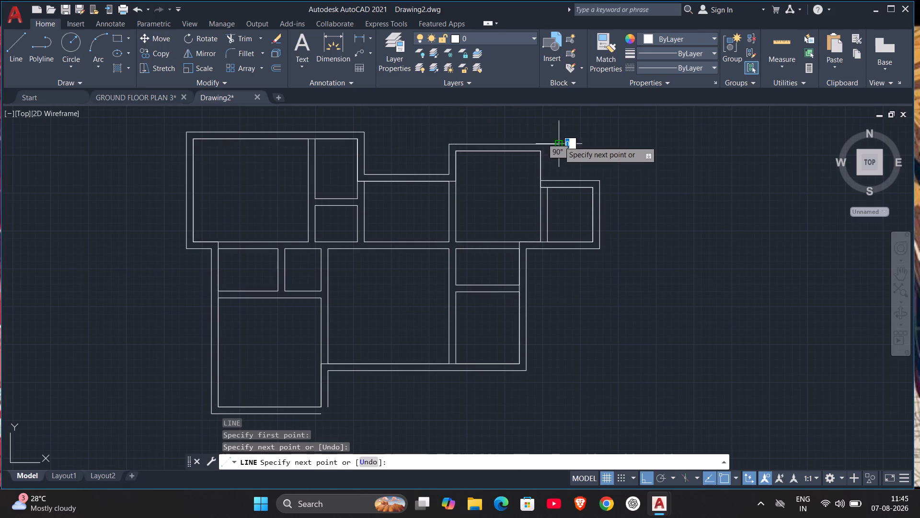
{"action": "key", "text": "Escape"}
Draw a vertical line from the far-east room's outer north wall line up past the new horizontal line, one wall thickness outside the north-east room.
{"action": "scroll", "coordinate": [560, 185], "scroll_direction": "up", "scroll_amount": 3}
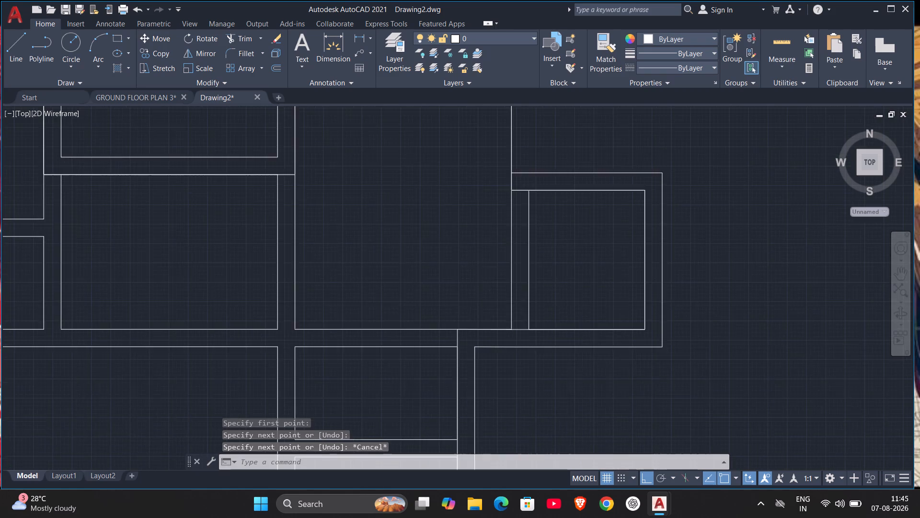
{"action": "scroll", "coordinate": [557, 186], "scroll_direction": "down", "scroll_amount": 1}
{"action": "key", "text": "l"}
{"action": "key", "text": "Return"}
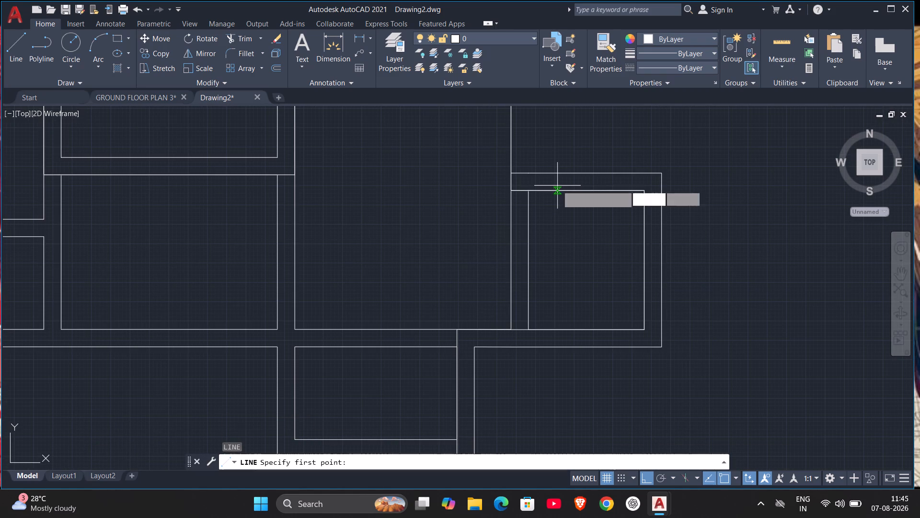
{"action": "left_click", "coordinate": [525, 172]}
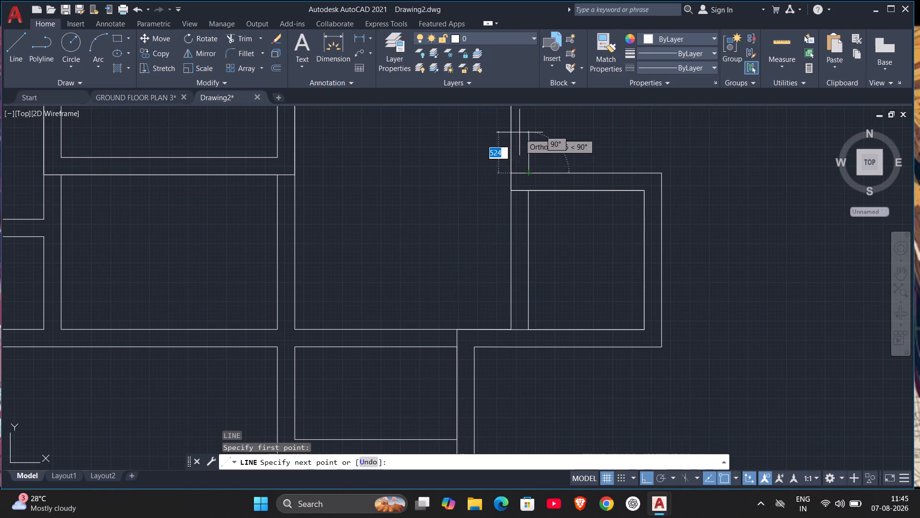
{"action": "scroll", "coordinate": [520, 131], "scroll_direction": "down", "scroll_amount": 1}
{"action": "middle_click_drag", "start_coordinate": [522, 139], "coordinate": [526, 192]}
{"action": "left_click", "coordinate": [524, 139]}
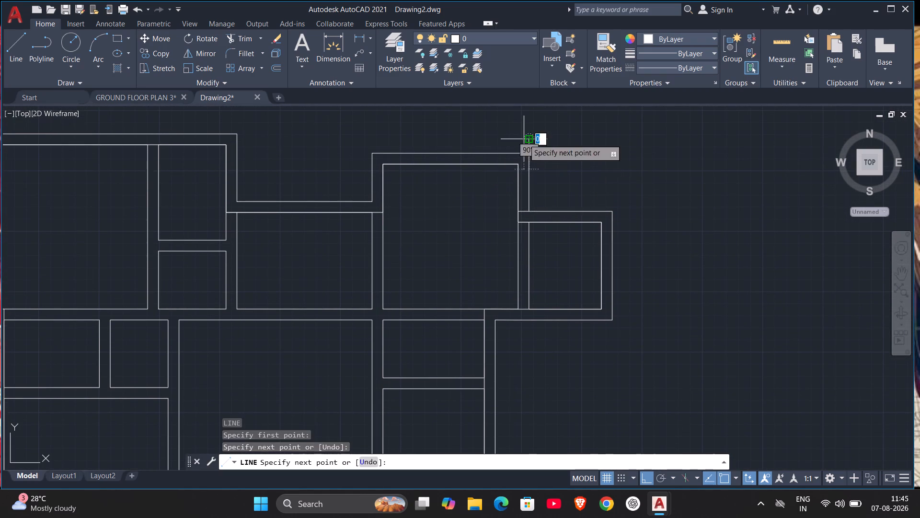
{"action": "key", "text": "Escape"}
{"action": "type", "text": "TR"}
{"action": "key", "text": "Escape"}
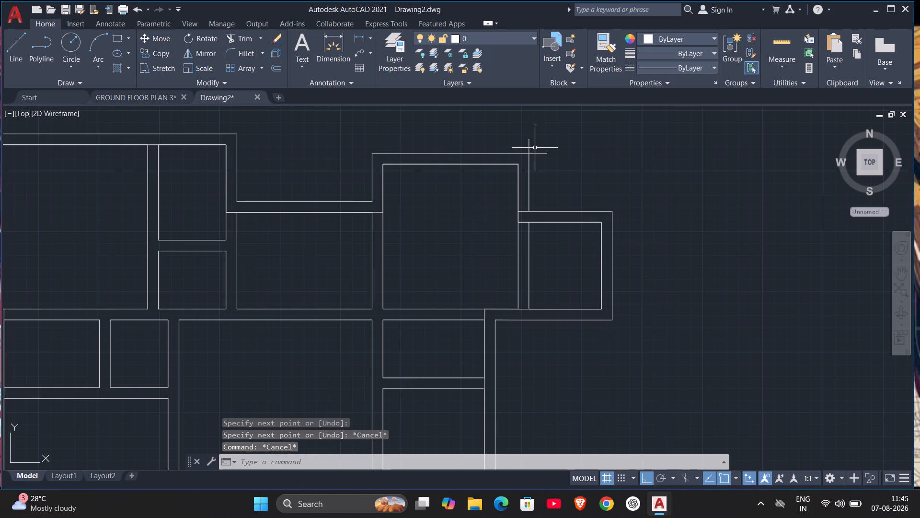
Fillet the overrunning vertical and horizontal lines into a sharp outer corner at the north-east room.
{"action": "key", "text": "f"}
{"action": "key", "text": "Return"}
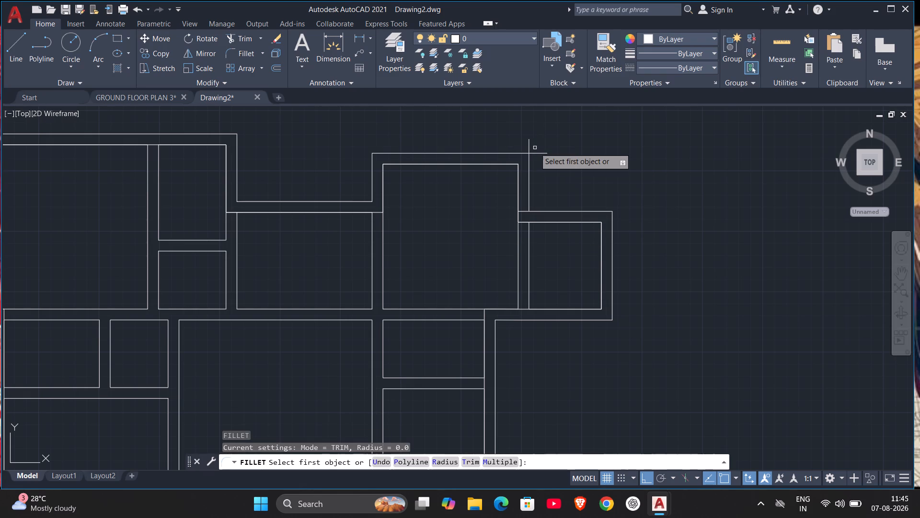
{"action": "left_click", "coordinate": [529, 172]}
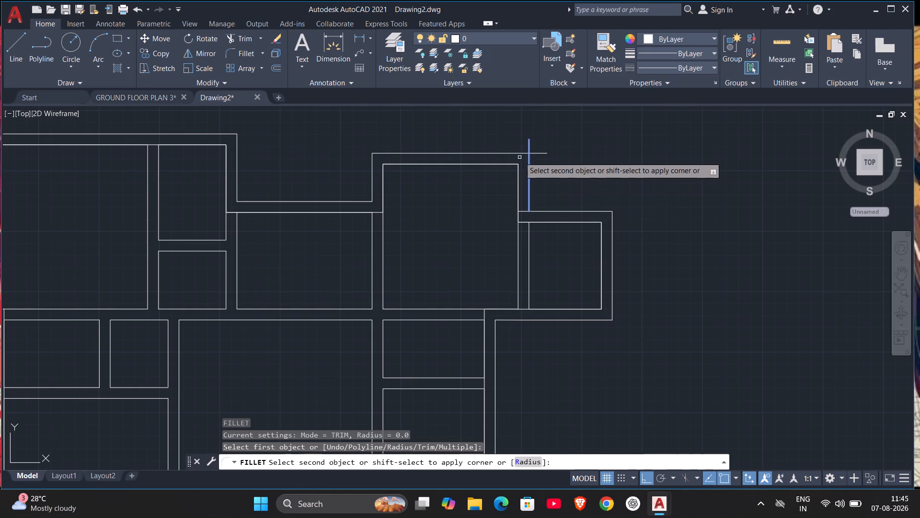
{"action": "left_click", "coordinate": [519, 154]}
{"action": "key", "text": "Escape"}
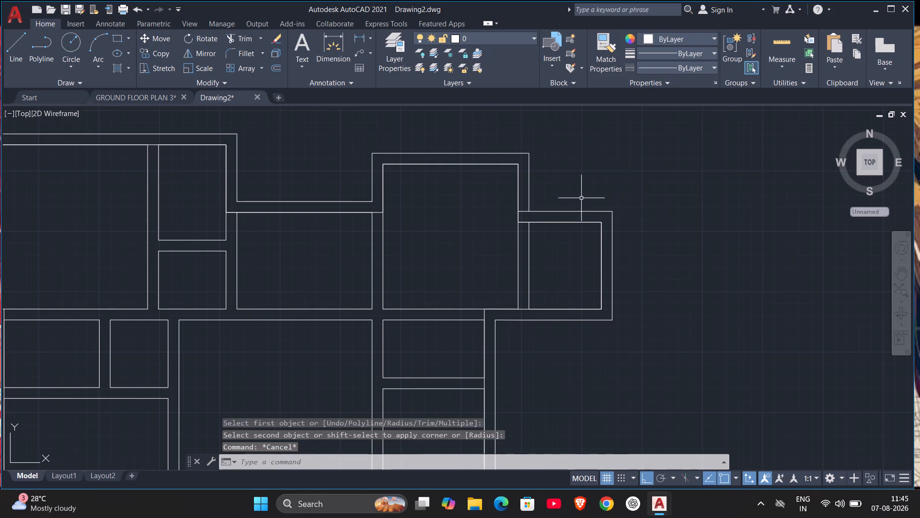
Fillet the vertical outer line with the far-east room's outer north wall line into a sharp corner.
{"action": "key", "text": "f"}
{"action": "key", "text": "Return"}
{"action": "left_click", "coordinate": [537, 212]}
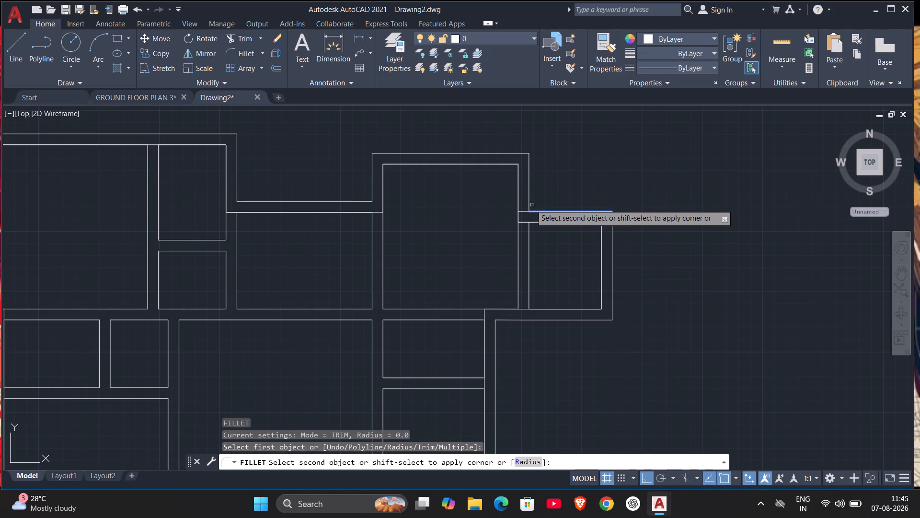
{"action": "left_click", "coordinate": [529, 200]}
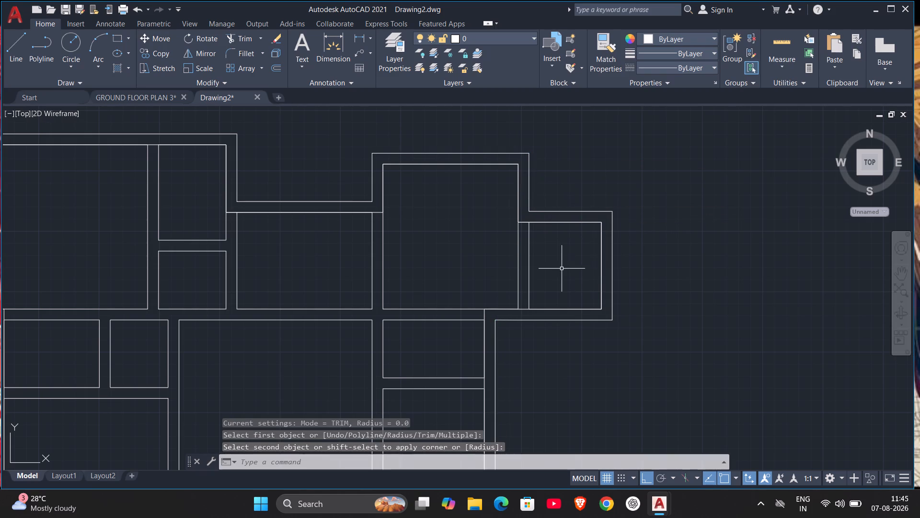
{"action": "key", "text": "Escape"}
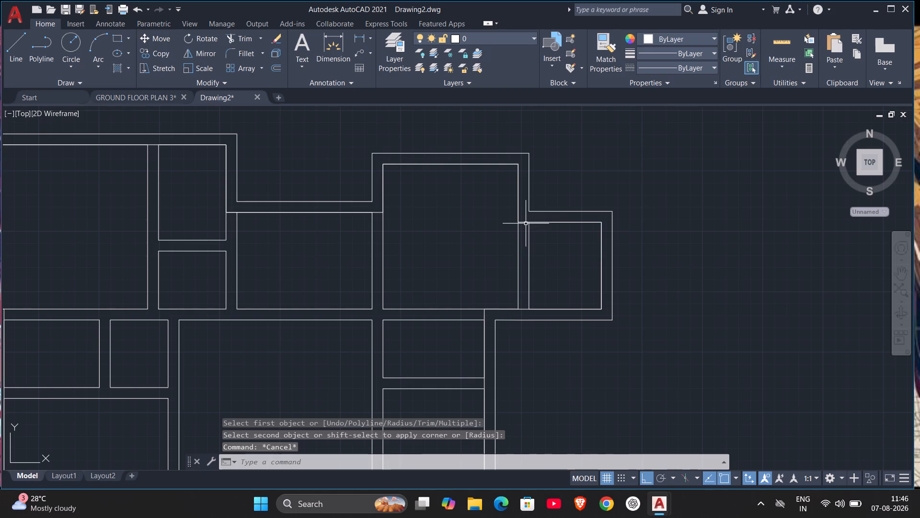
Delete the original south-east outline polyline that runs along the inner wall faces.
{"action": "left_click", "coordinate": [526, 223]}
{"action": "key", "text": "Delete"}
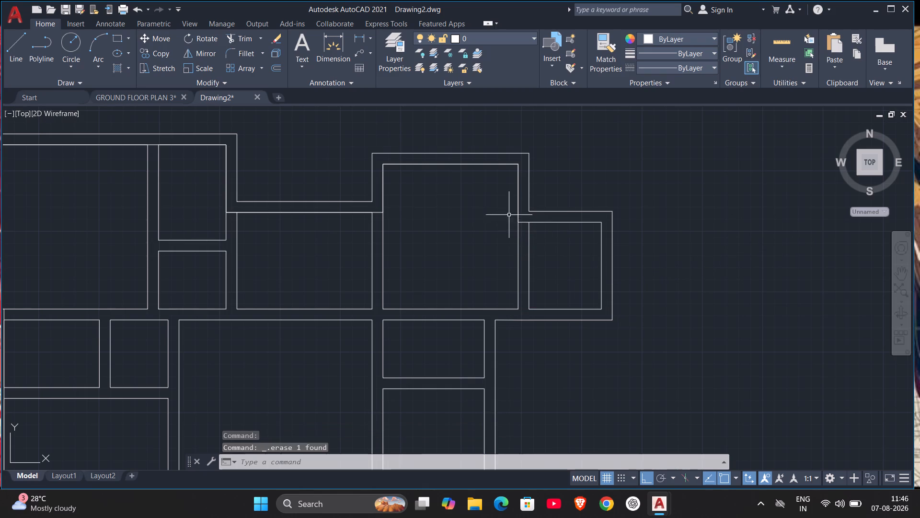
Trim the short line crossing the wall gap between the north-east room and the far-east room.
{"action": "scroll", "coordinate": [527, 229], "scroll_direction": "up", "scroll_amount": 3}
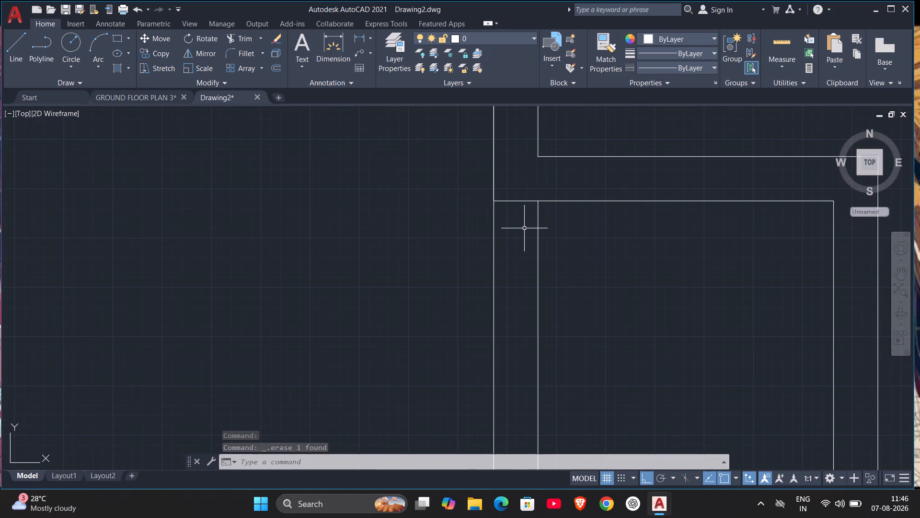
{"action": "scroll", "coordinate": [524, 228], "scroll_direction": "down", "scroll_amount": 1}
{"action": "type", "text": "TR"}
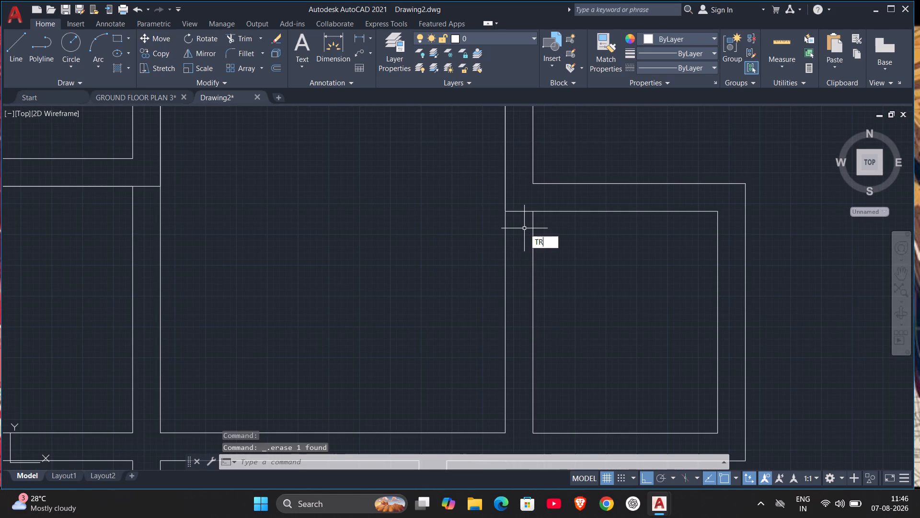
{"action": "key", "text": "Return"}
{"action": "left_click_drag", "start_coordinate": [515, 200], "coordinate": [515, 240]}
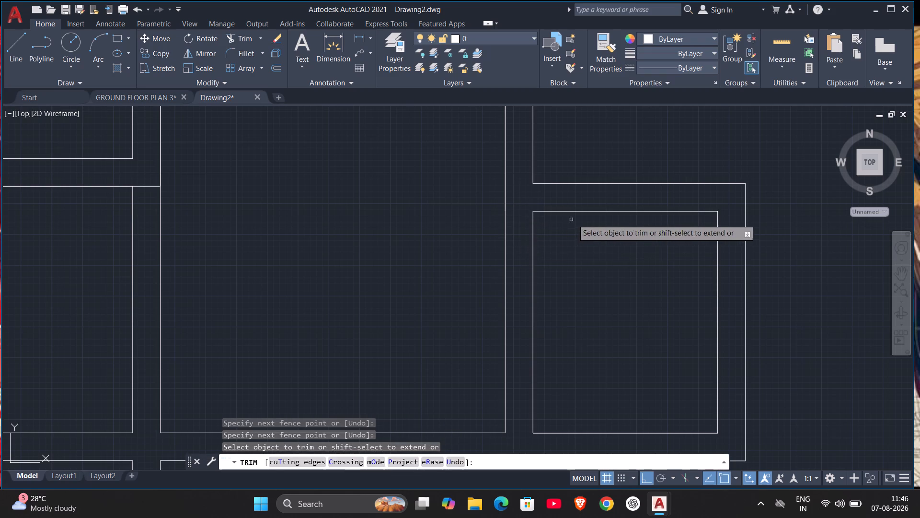
{"action": "key", "text": "Escape"}
Delete the original north-west outline polyline that runs along the inner wall faces.
{"action": "scroll", "coordinate": [663, 221], "scroll_direction": "down", "scroll_amount": 3}
{"action": "middle_click_drag", "start_coordinate": [678, 219], "coordinate": [764, 223]}
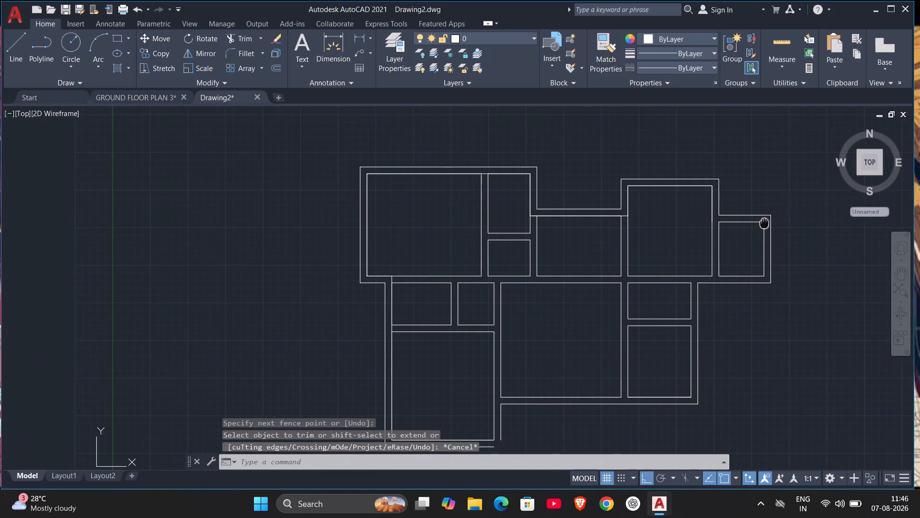
{"action": "middle_click_drag", "start_coordinate": [764, 223], "coordinate": [778, 207]}
{"action": "scroll", "coordinate": [623, 233], "scroll_direction": "up", "scroll_amount": 2}
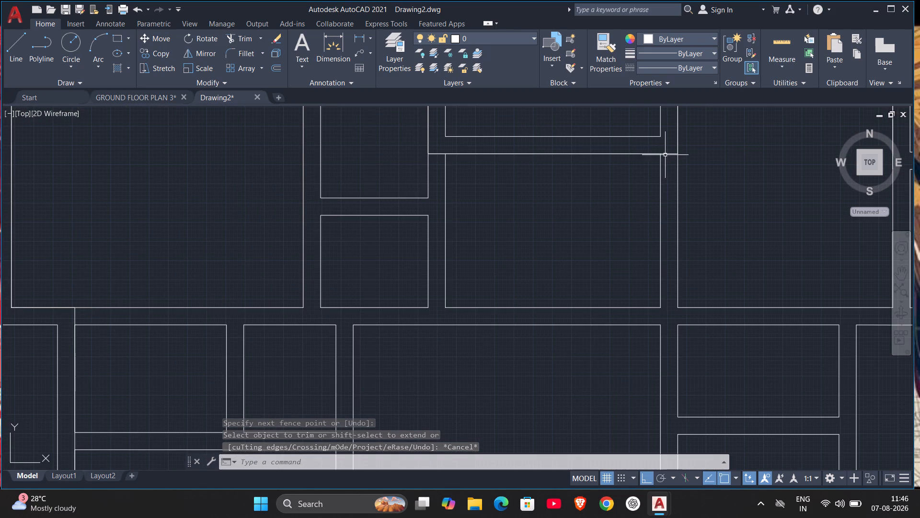
{"action": "left_click", "coordinate": [666, 154]}
{"action": "key", "text": "Delete"}
Draw the missing inner north wall line of the north-east room between the open upper ends of its side walls.
{"action": "scroll", "coordinate": [824, 221], "scroll_direction": "down", "scroll_amount": 3}
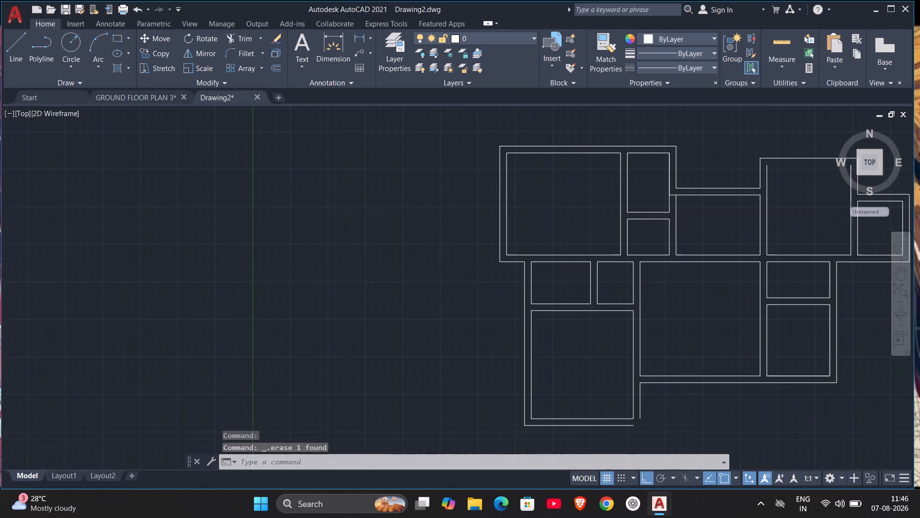
{"action": "scroll", "coordinate": [820, 221], "scroll_direction": "up", "scroll_amount": 1}
{"action": "middle_click_drag", "start_coordinate": [814, 221], "coordinate": [546, 314]}
{"action": "scroll", "coordinate": [542, 314], "scroll_direction": "up", "scroll_amount": 2}
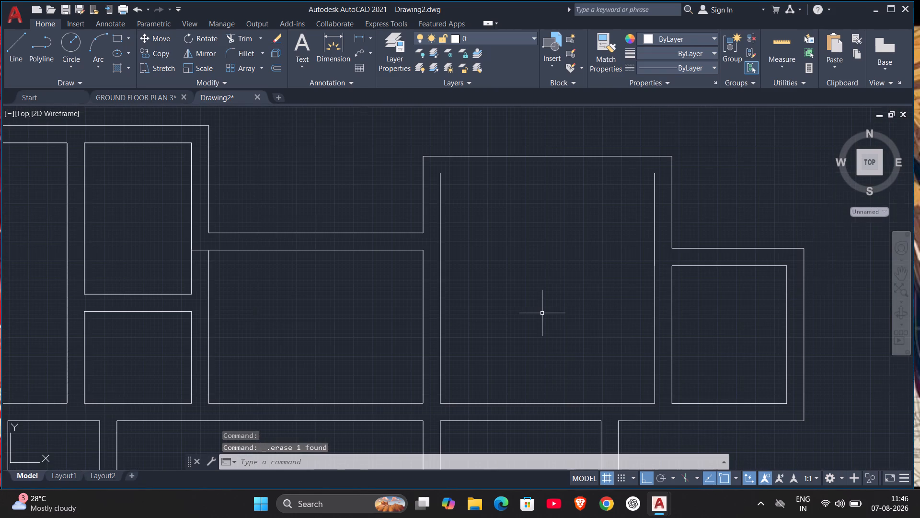
{"action": "key", "text": "l"}
{"action": "key", "text": "Return"}
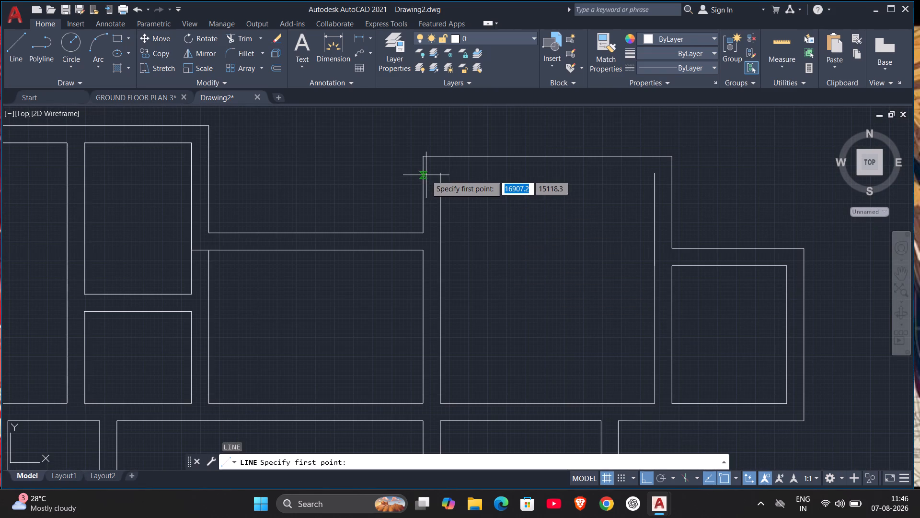
{"action": "left_click", "coordinate": [438, 173]}
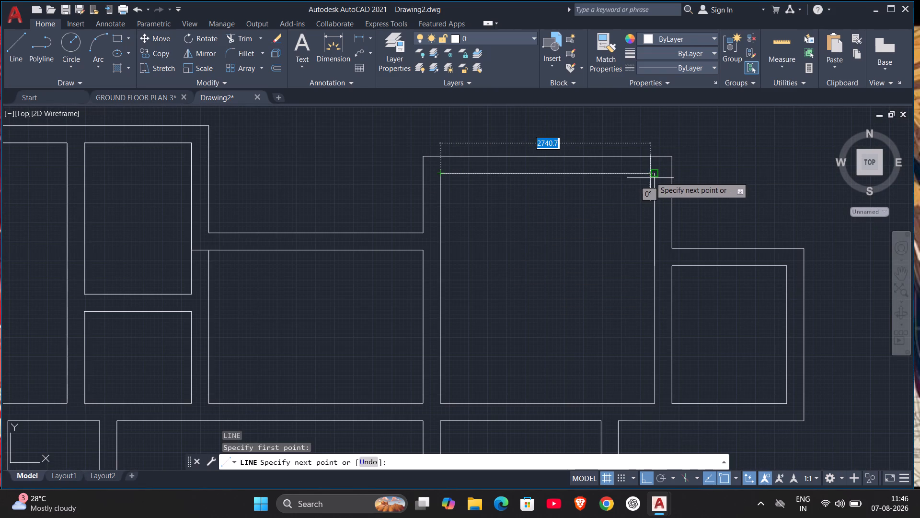
{"action": "left_click", "coordinate": [653, 173]}
{"action": "key", "text": "Escape"}
{"action": "scroll", "coordinate": [753, 190], "scroll_direction": "down", "scroll_amount": 4}
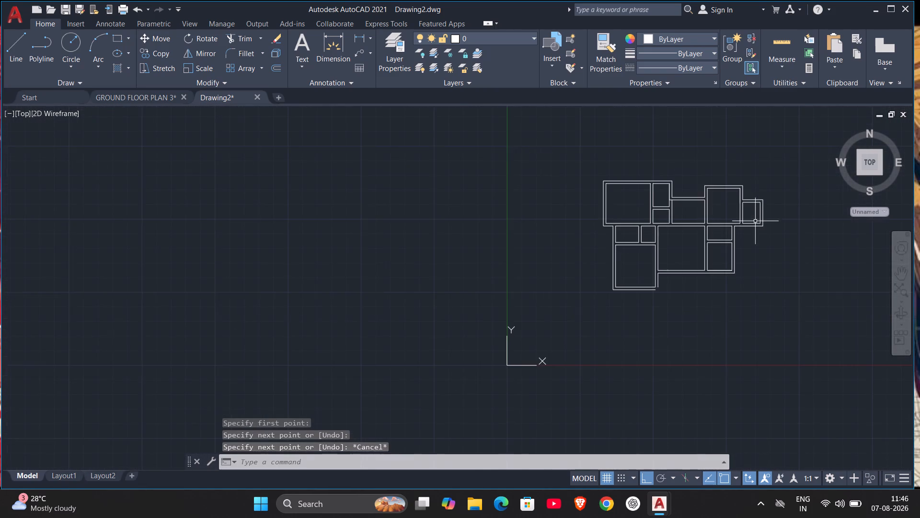
Fillet the open outer wall lines at the south-west room's south-east corner into a sharp corner with zero radius.
{"action": "middle_click_drag", "start_coordinate": [755, 221], "coordinate": [774, 198]}
{"action": "scroll", "coordinate": [754, 221], "scroll_direction": "up", "scroll_amount": 2}
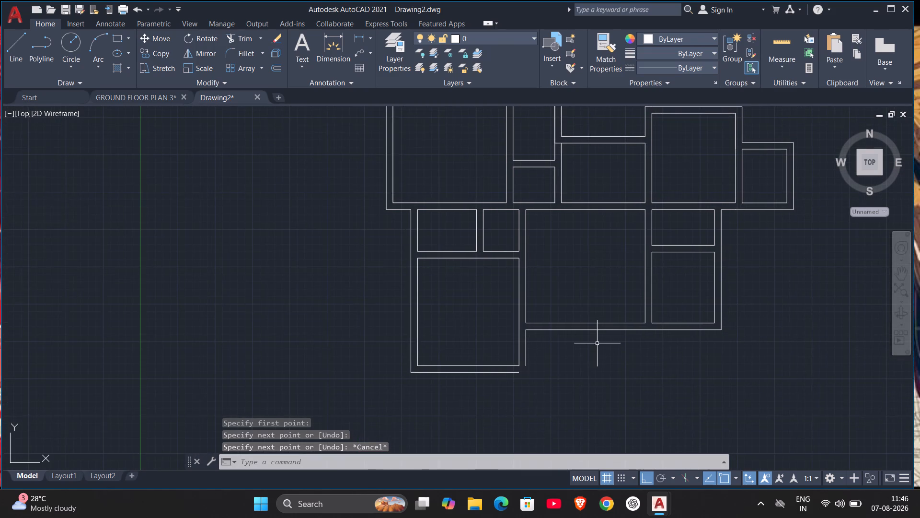
{"action": "scroll", "coordinate": [596, 344], "scroll_direction": "up", "scroll_amount": 1}
{"action": "middle_click_drag", "start_coordinate": [590, 330], "coordinate": [570, 171]}
{"action": "key", "text": "f"}
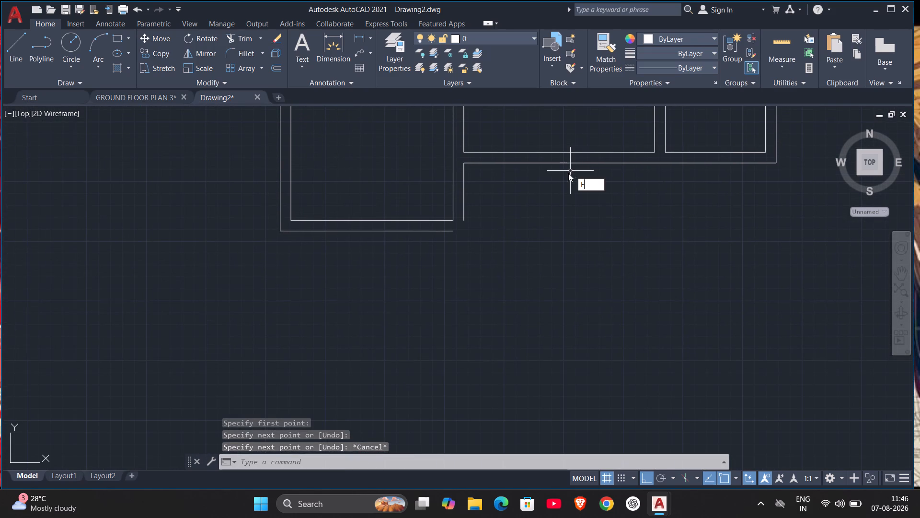
{"action": "key", "text": "Return"}
{"action": "left_click", "coordinate": [462, 207]}
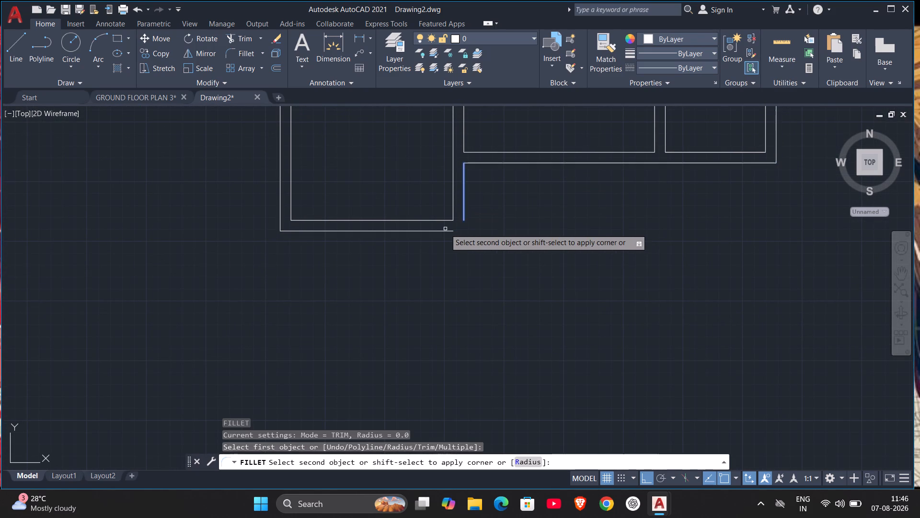
{"action": "left_click", "coordinate": [445, 231]}
{"action": "scroll", "coordinate": [542, 188], "scroll_direction": "down", "scroll_amount": 3}
{"action": "key", "text": "Escape"}
Draw a rectangle about 4210 mm wide from the south-west room's outer south-east corner up to the central room's outer south wall line.
{"action": "middle_click_drag", "start_coordinate": [558, 189], "coordinate": [574, 234]}
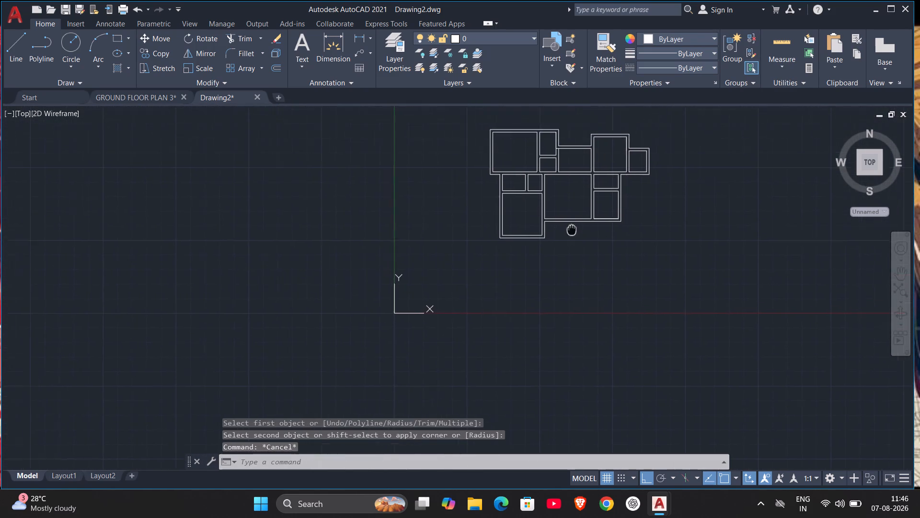
{"action": "middle_click_drag", "start_coordinate": [574, 234], "coordinate": [583, 275]}
{"action": "scroll", "coordinate": [554, 270], "scroll_direction": "up", "scroll_amount": 2}
{"action": "middle_click_drag", "start_coordinate": [537, 230], "coordinate": [537, 332]}
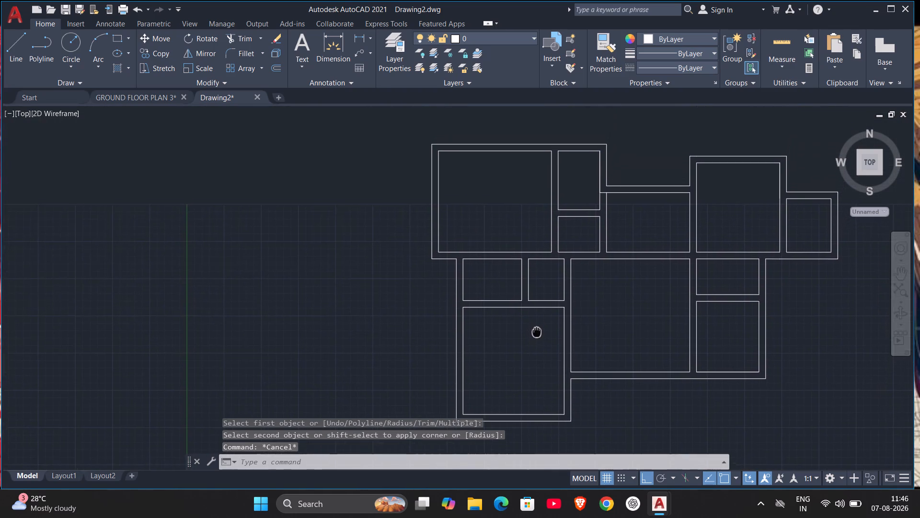
{"action": "middle_click_drag", "start_coordinate": [537, 332], "coordinate": [485, 292]}
{"action": "scroll", "coordinate": [485, 292], "scroll_direction": "down", "scroll_amount": 1}
{"action": "scroll", "coordinate": [590, 262], "scroll_direction": "up", "scroll_amount": 1}
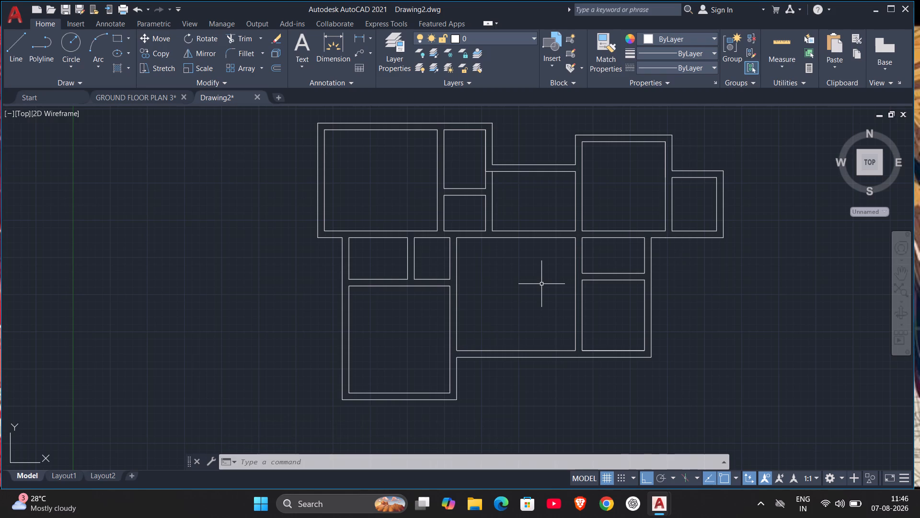
{"action": "middle_click_drag", "start_coordinate": [369, 254], "coordinate": [372, 256]}
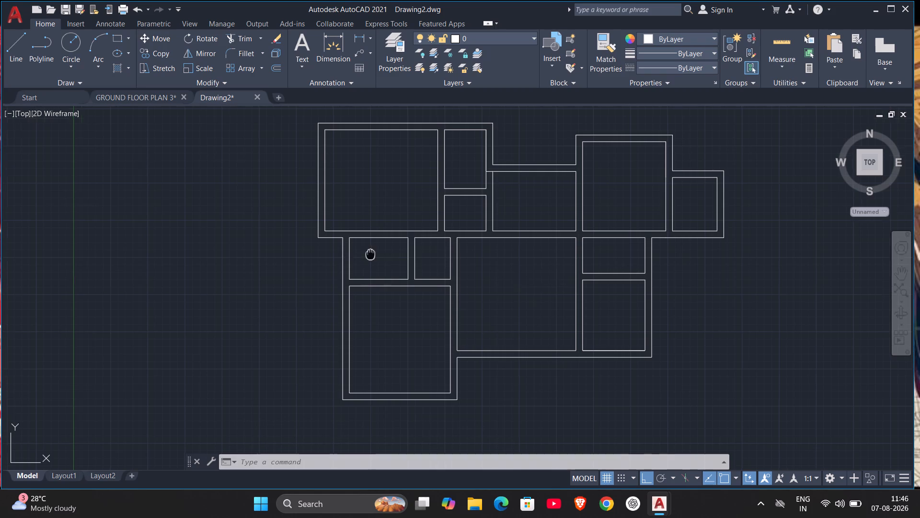
{"action": "middle_click_drag", "start_coordinate": [372, 256], "coordinate": [354, 253]}
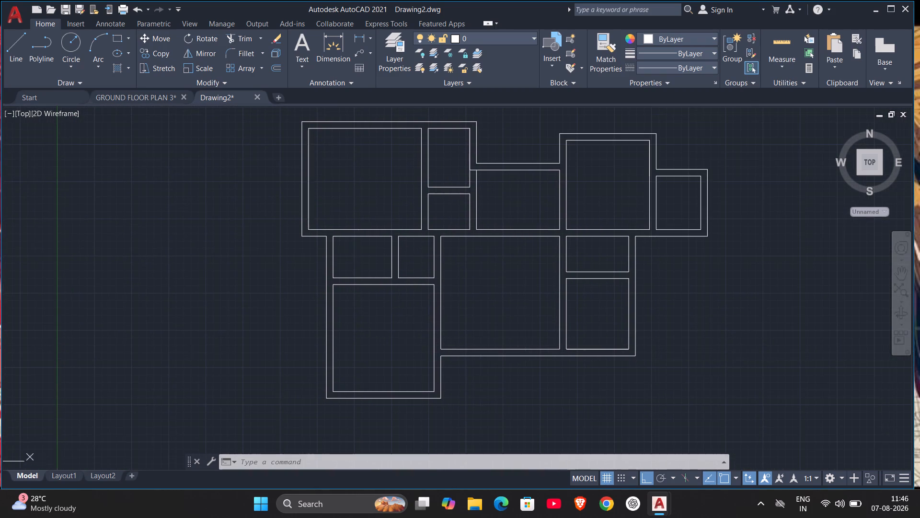
{"action": "middle_click_drag", "start_coordinate": [469, 399], "coordinate": [455, 388]}
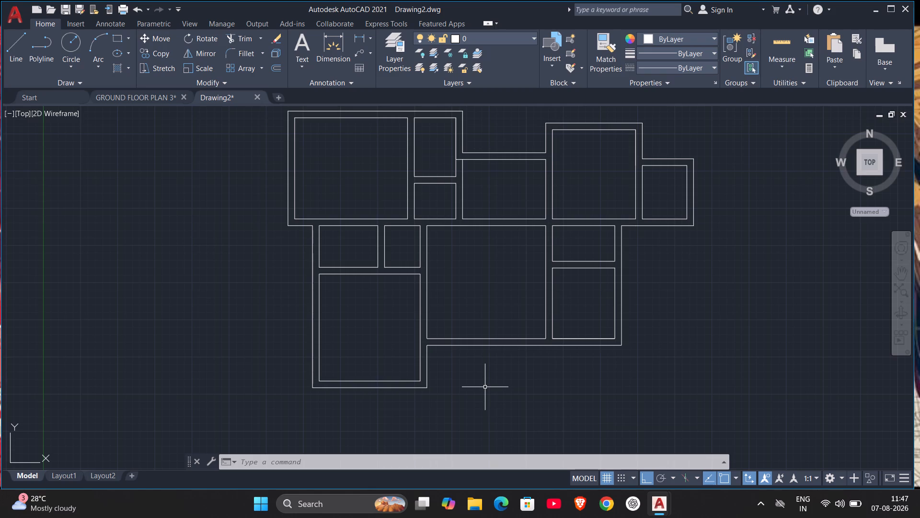
{"action": "middle_click_drag", "start_coordinate": [455, 393], "coordinate": [455, 400]}
{"action": "type", "text": "REC"}
{"action": "key", "text": "Return"}
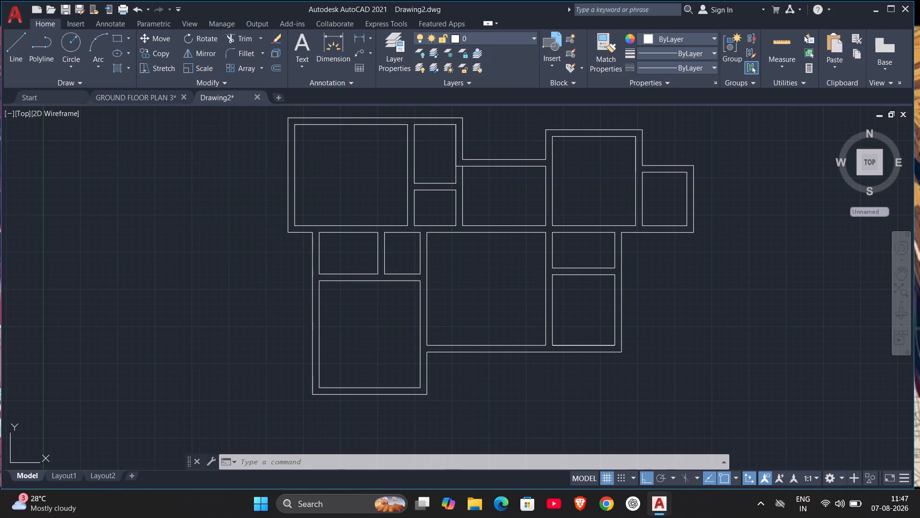
{"action": "left_click", "coordinate": [429, 397]}
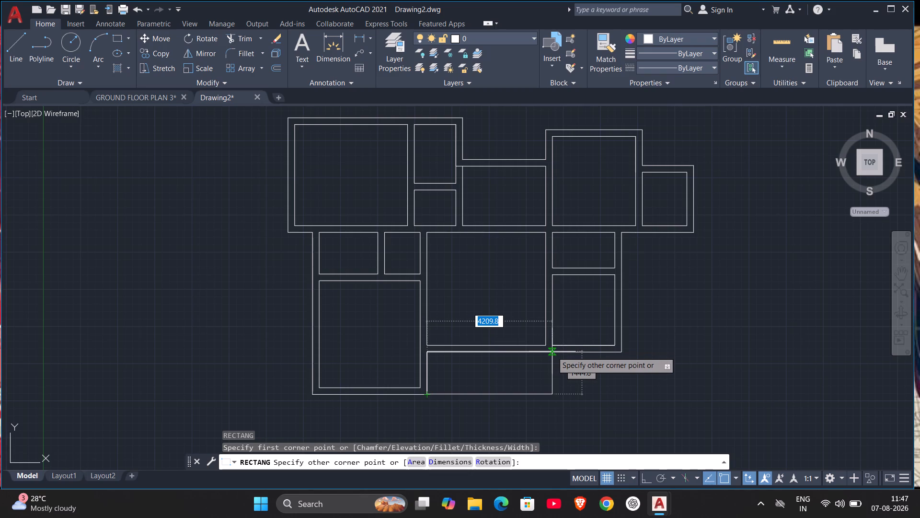
{"action": "left_click", "coordinate": [552, 352]}
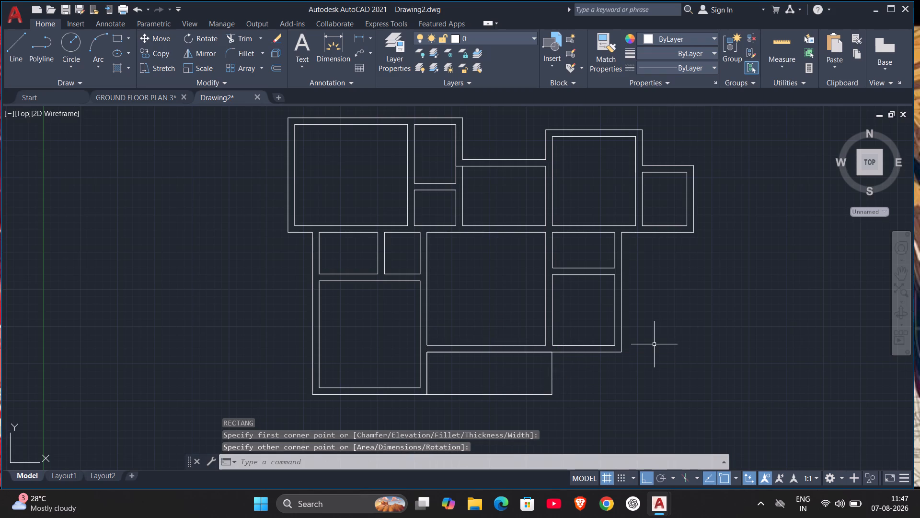
Draw a rectangle filling the north recess between the north-west block and the north-east room, level with the north-east room's outer north wall.
{"action": "scroll", "coordinate": [613, 355], "scroll_direction": "up", "scroll_amount": 4}
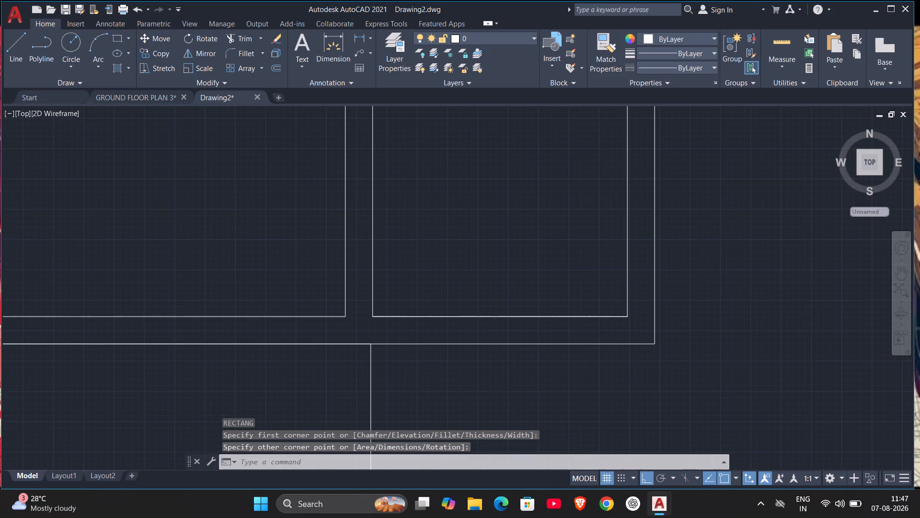
{"action": "scroll", "coordinate": [609, 355], "scroll_direction": "down", "scroll_amount": 3}
{"action": "middle_click_drag", "start_coordinate": [609, 355], "coordinate": [608, 296]}
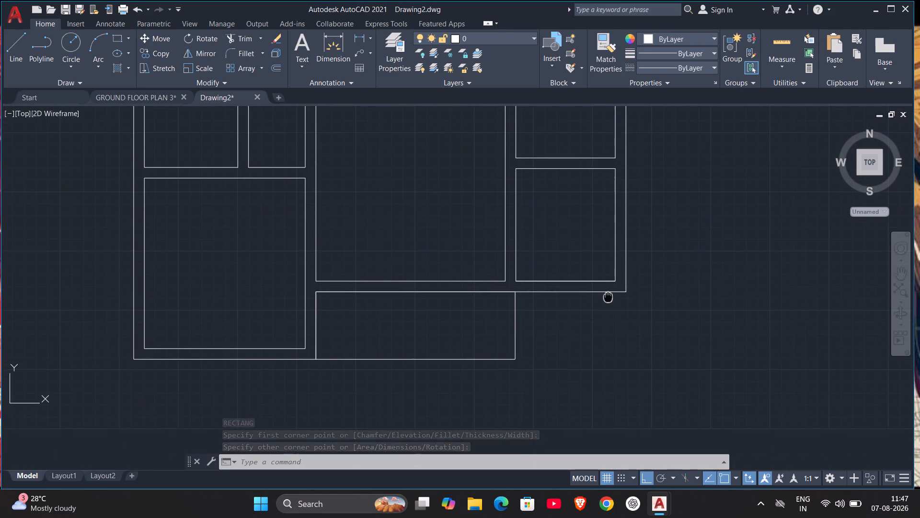
{"action": "middle_click_drag", "start_coordinate": [608, 296], "coordinate": [601, 363]}
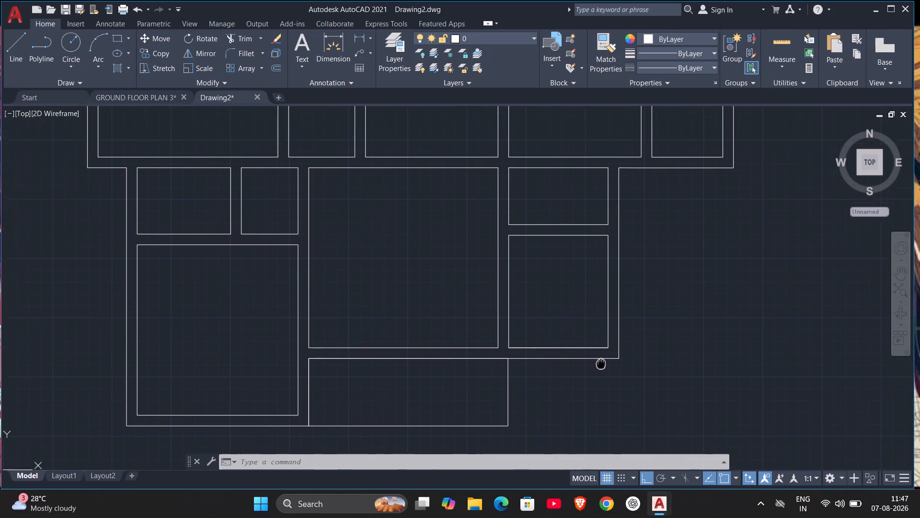
{"action": "middle_click_drag", "start_coordinate": [601, 363], "coordinate": [592, 517]}
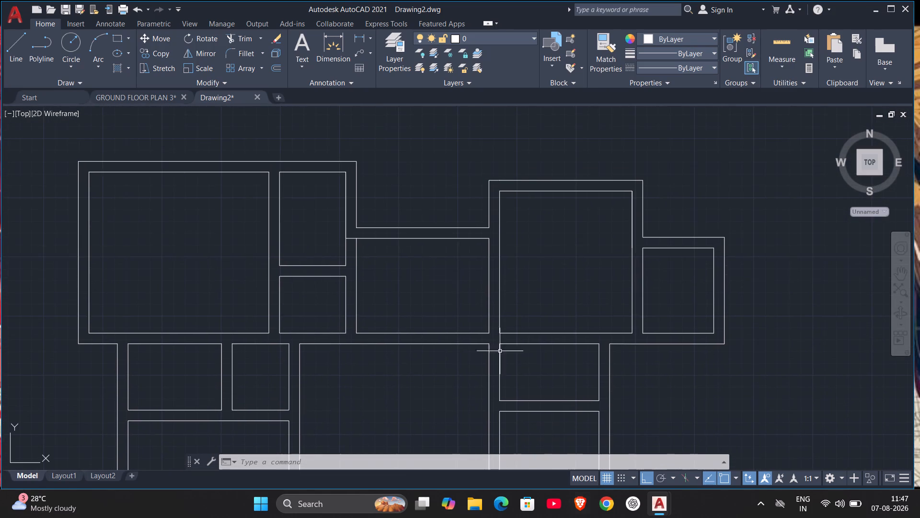
{"action": "middle_click_drag", "start_coordinate": [439, 249], "coordinate": [467, 321]}
{"action": "key", "text": "space"}
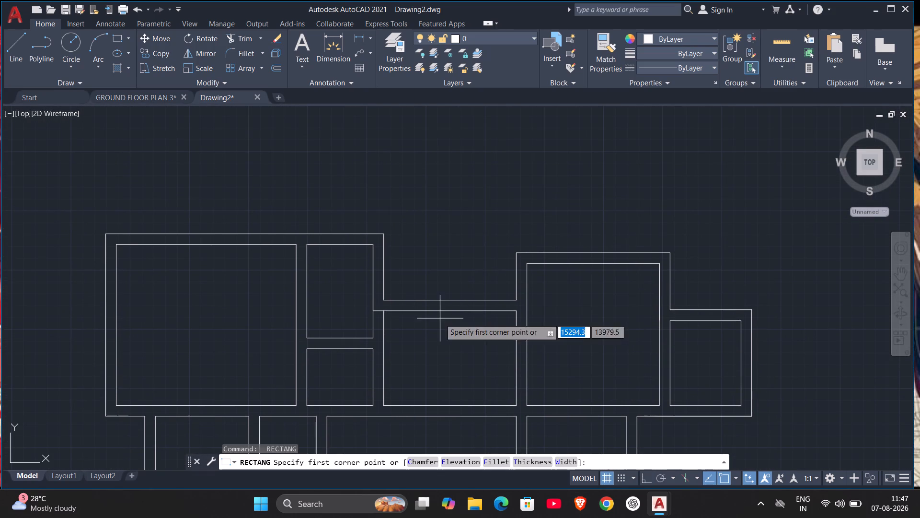
{"action": "left_click", "coordinate": [384, 298]}
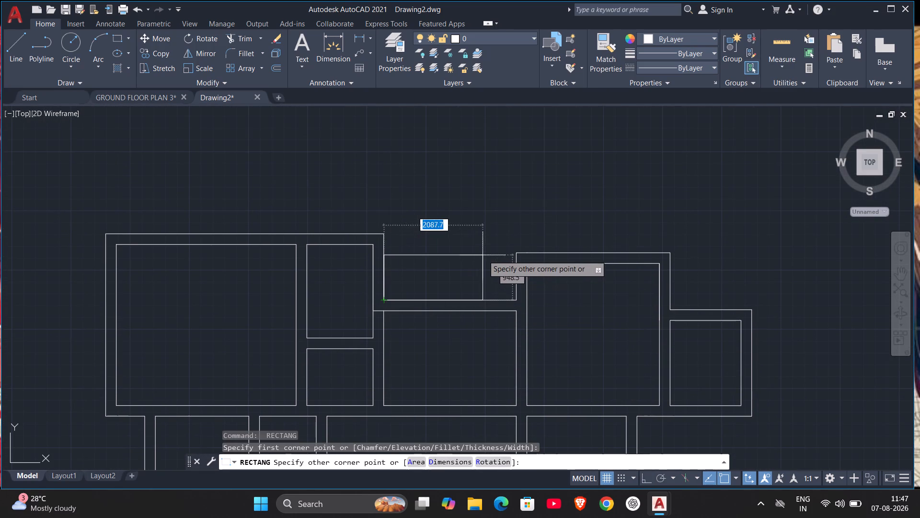
{"action": "left_click", "coordinate": [515, 254]}
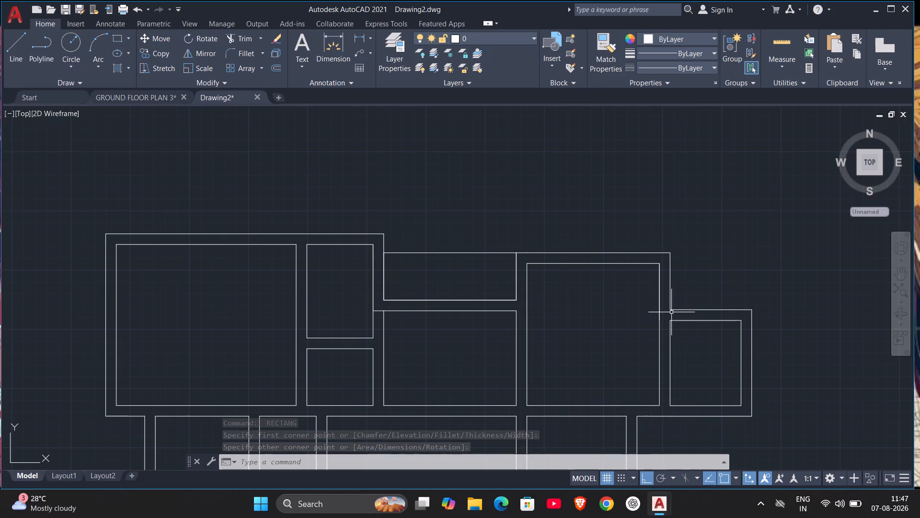
Draw a 1725 mm wide rectangle north of the far-east room, reaching the level of the north-east room's outer north wall.
{"action": "key", "text": "space"}
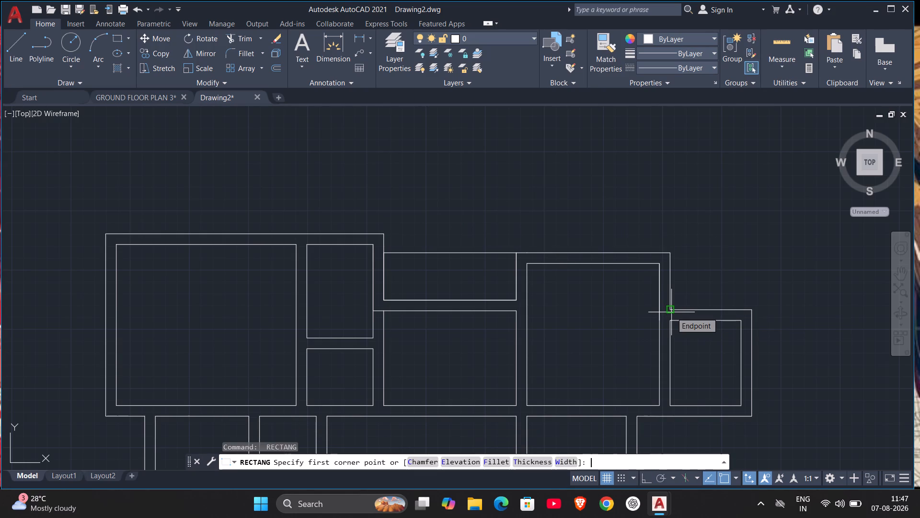
{"action": "left_click", "coordinate": [673, 309]}
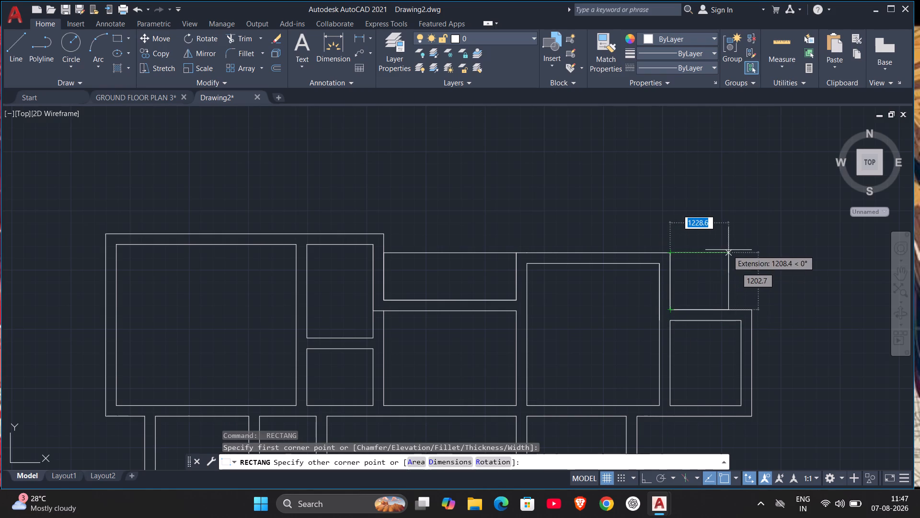
{"action": "left_click", "coordinate": [756, 256]}
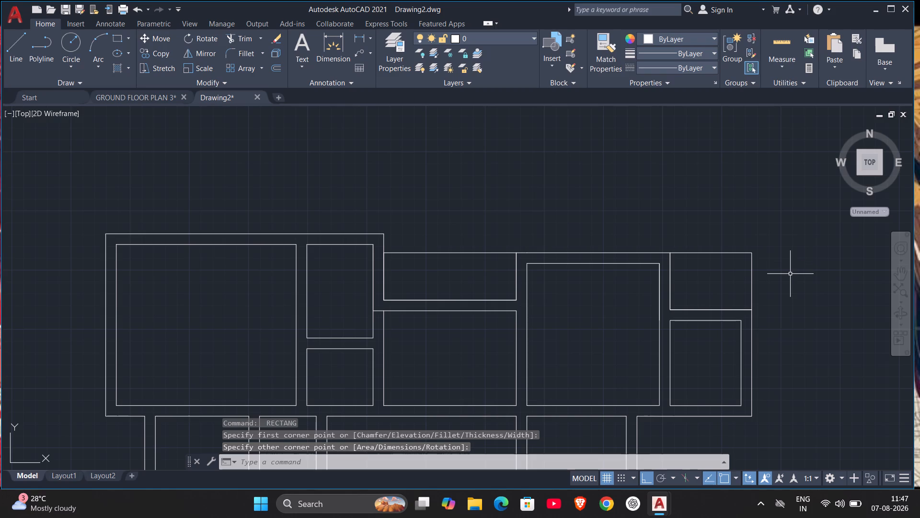
Draw a line 3025 mm south from the far-east room's outer south-east corner, continuing west to the south-east rooms' outer east wall.
{"action": "middle_click_drag", "start_coordinate": [765, 339], "coordinate": [765, 340]}
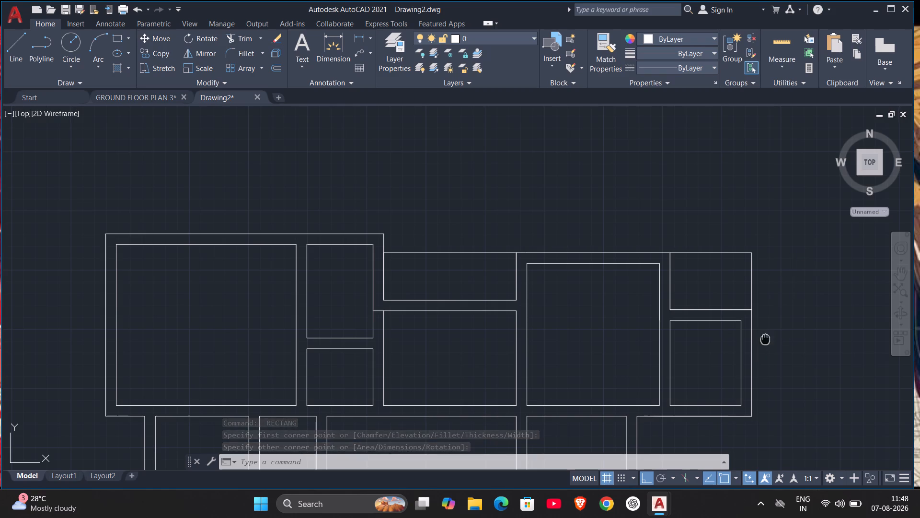
{"action": "middle_click_drag", "start_coordinate": [765, 340], "coordinate": [737, 235]}
{"action": "scroll", "coordinate": [729, 310], "scroll_direction": "down", "scroll_amount": 1}
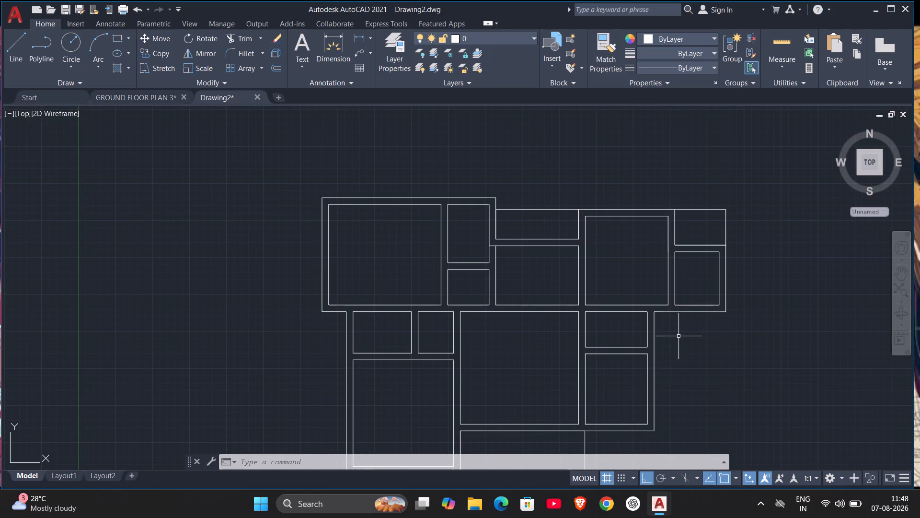
{"action": "middle_click_drag", "start_coordinate": [693, 345], "coordinate": [680, 328]}
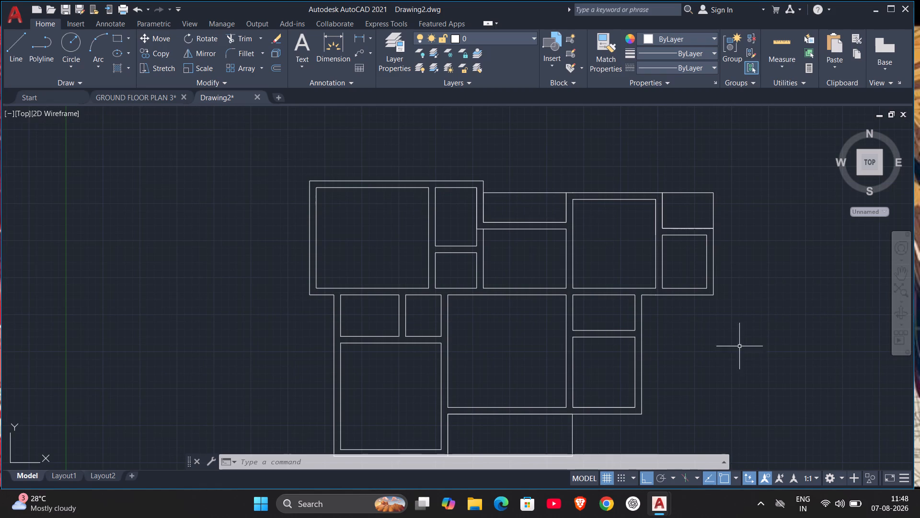
{"action": "key", "text": "l"}
{"action": "key", "text": "Return"}
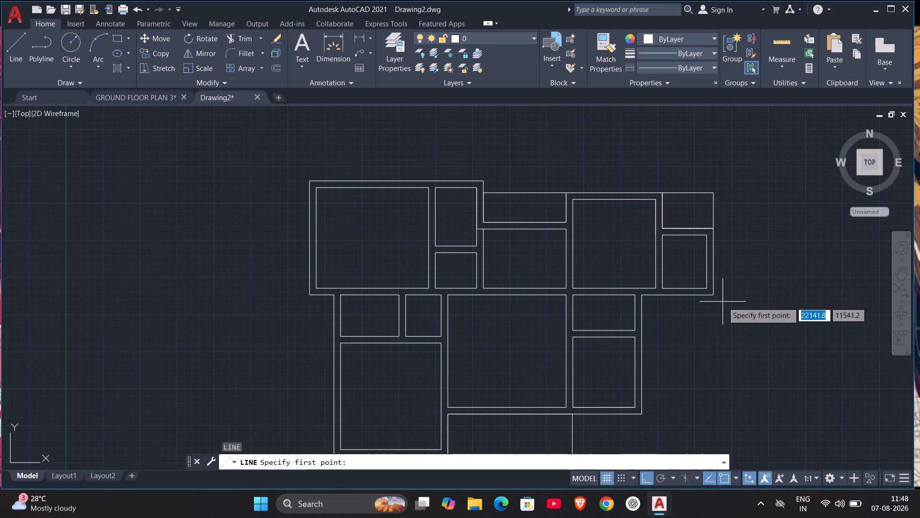
{"action": "left_click", "coordinate": [715, 298]}
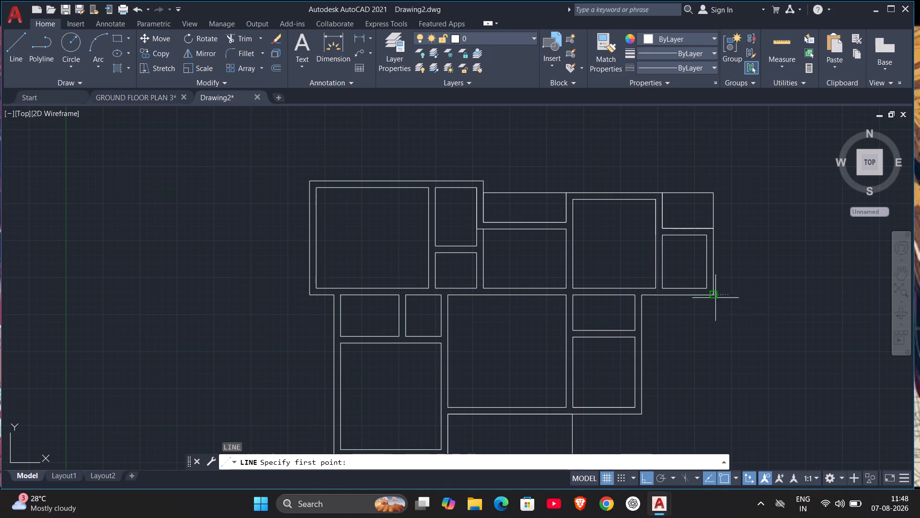
{"action": "type", "text": "30"}
{"action": "type", "text": "25"}
{"action": "key", "text": "Return"}
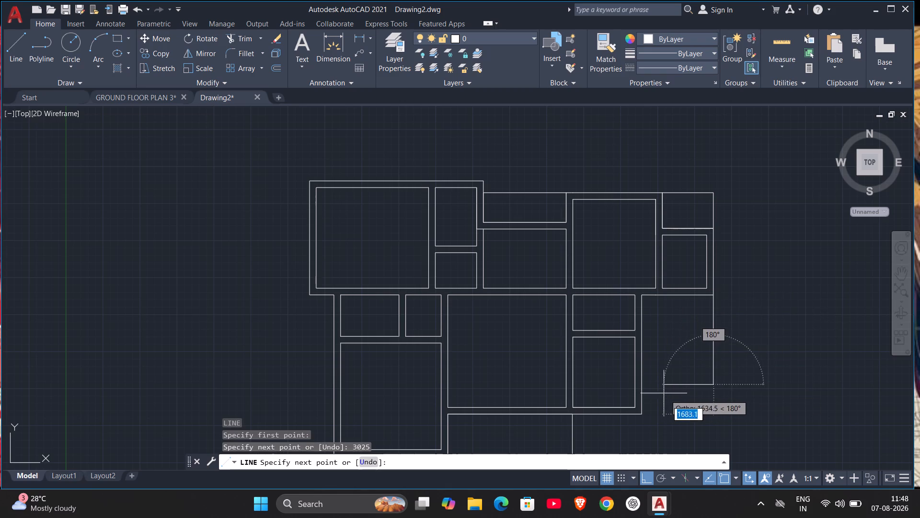
{"action": "scroll", "coordinate": [655, 391], "scroll_direction": "up", "scroll_amount": 3}
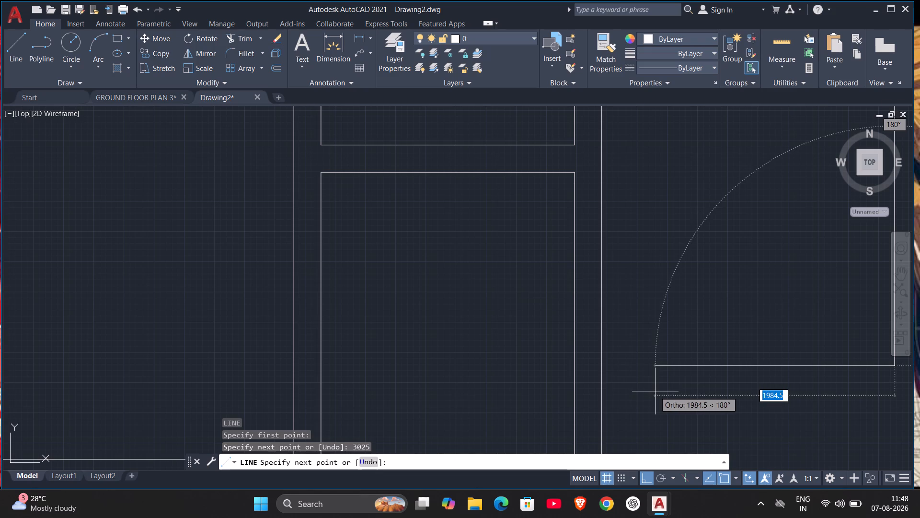
{"action": "left_click", "coordinate": [601, 363]}
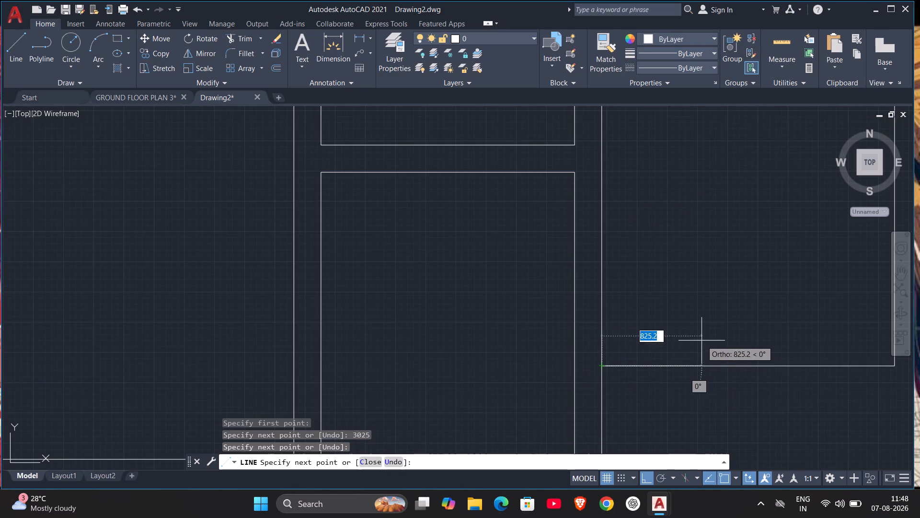
{"action": "key", "text": "Escape"}
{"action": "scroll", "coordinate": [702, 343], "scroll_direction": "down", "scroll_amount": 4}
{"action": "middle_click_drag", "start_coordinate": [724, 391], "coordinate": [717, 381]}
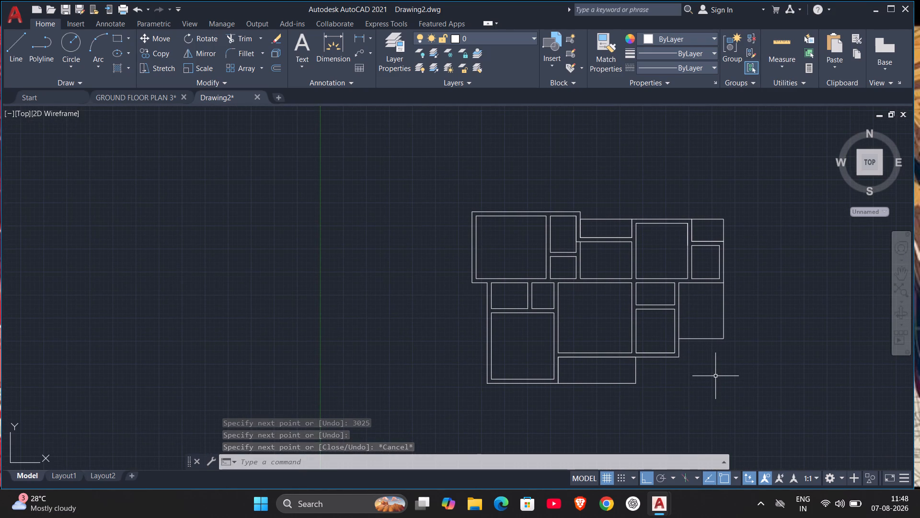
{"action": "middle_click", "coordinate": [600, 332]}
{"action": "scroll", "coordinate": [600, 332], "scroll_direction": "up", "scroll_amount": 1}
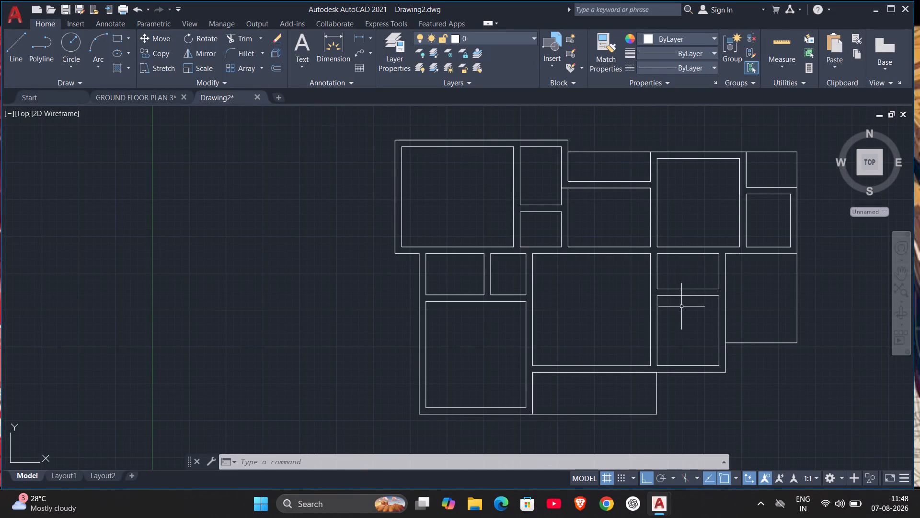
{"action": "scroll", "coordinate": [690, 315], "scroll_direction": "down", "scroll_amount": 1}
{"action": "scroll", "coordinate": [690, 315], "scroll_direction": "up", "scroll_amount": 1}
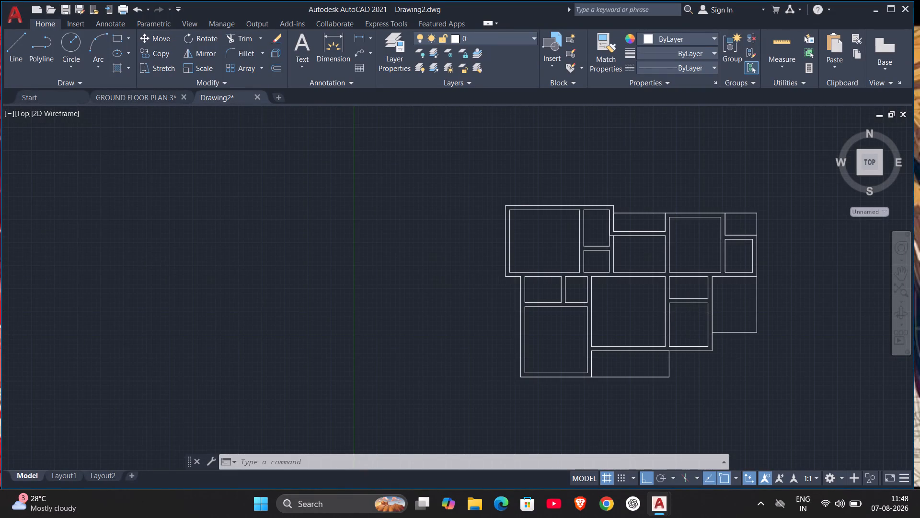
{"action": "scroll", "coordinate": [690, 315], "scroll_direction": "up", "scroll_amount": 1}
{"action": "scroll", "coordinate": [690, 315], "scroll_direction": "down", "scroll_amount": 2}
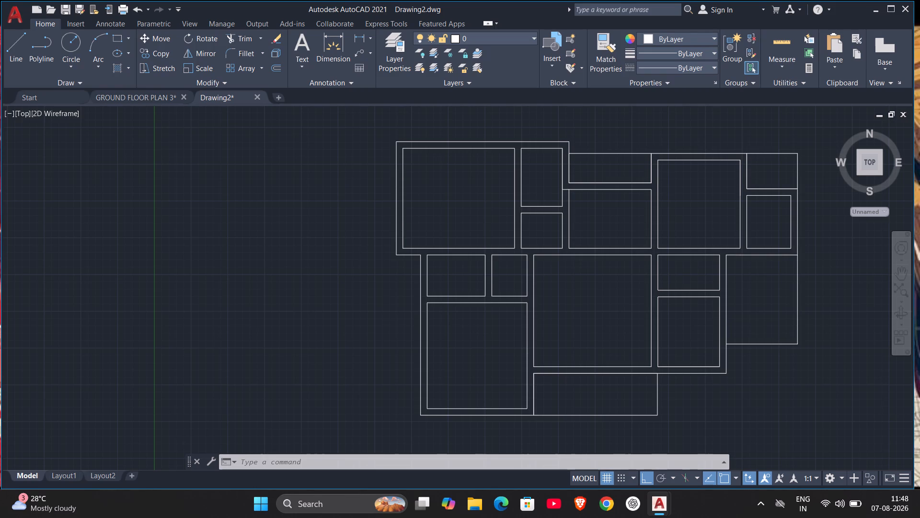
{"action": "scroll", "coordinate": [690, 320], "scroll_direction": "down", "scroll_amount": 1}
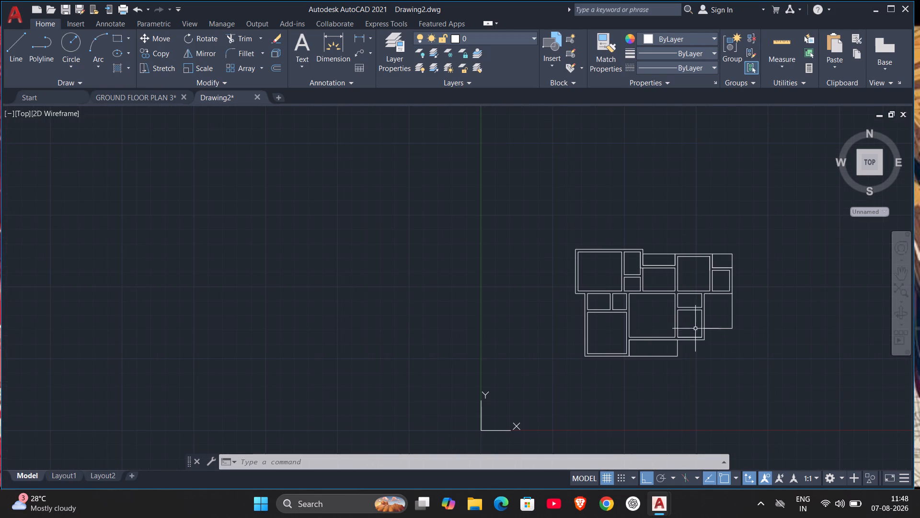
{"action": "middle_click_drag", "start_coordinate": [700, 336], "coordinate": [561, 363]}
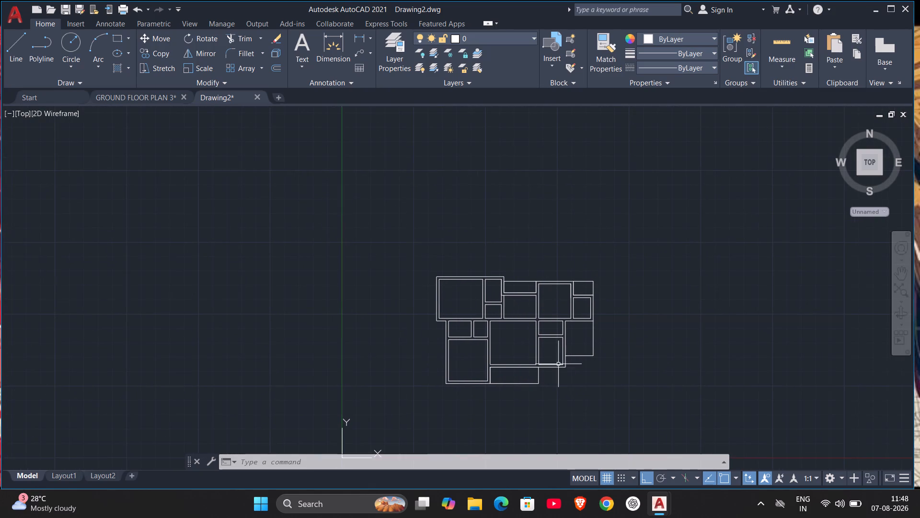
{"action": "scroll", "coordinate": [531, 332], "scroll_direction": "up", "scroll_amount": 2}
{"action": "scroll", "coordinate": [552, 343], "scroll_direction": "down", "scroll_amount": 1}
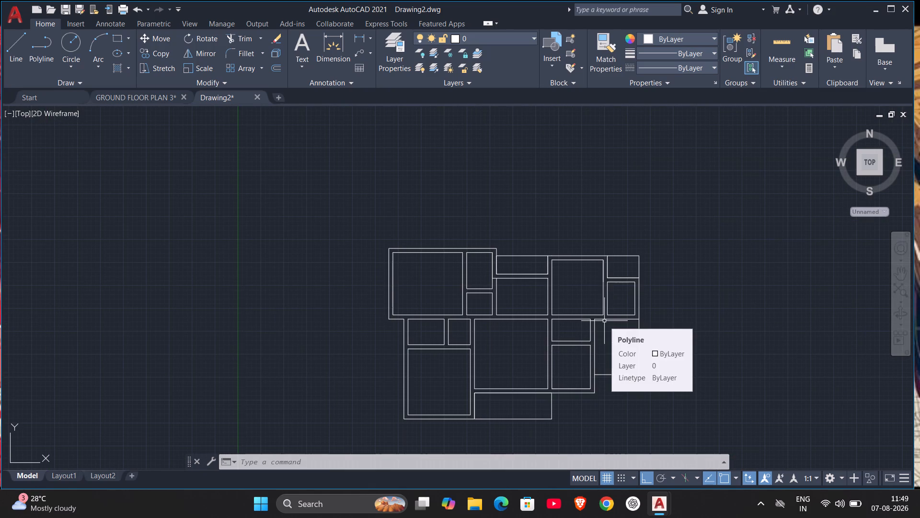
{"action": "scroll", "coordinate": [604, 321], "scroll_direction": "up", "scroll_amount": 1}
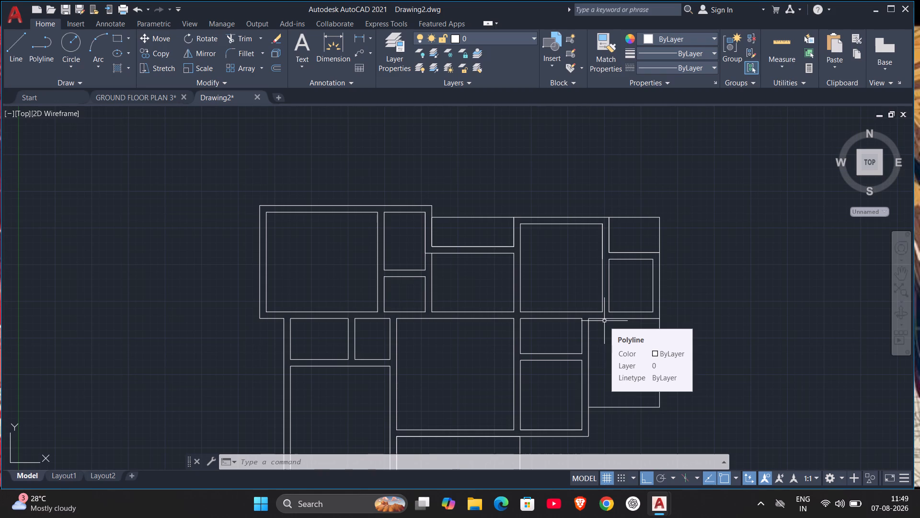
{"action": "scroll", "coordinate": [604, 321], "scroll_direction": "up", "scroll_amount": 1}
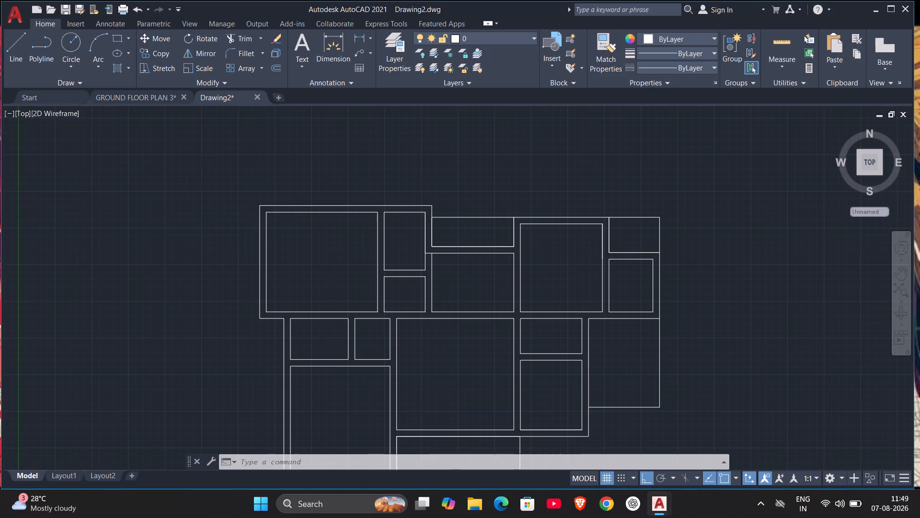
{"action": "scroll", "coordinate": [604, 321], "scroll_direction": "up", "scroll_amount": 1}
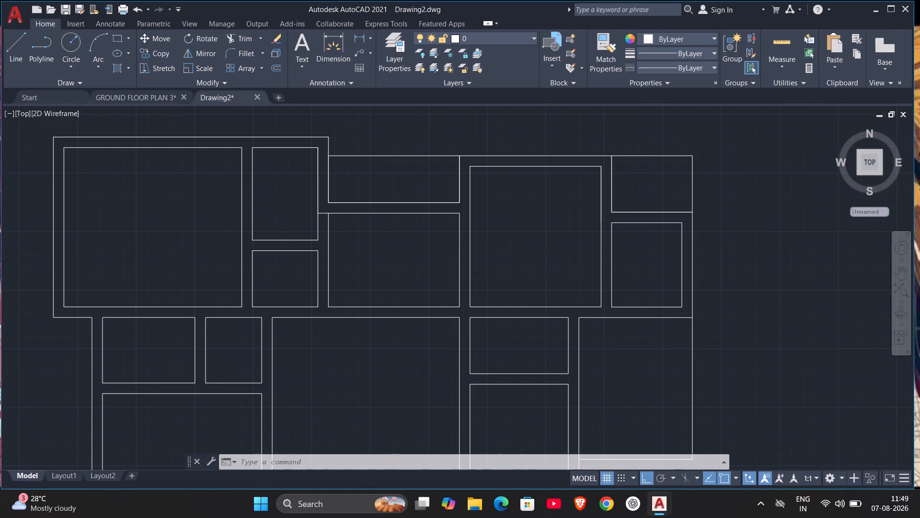
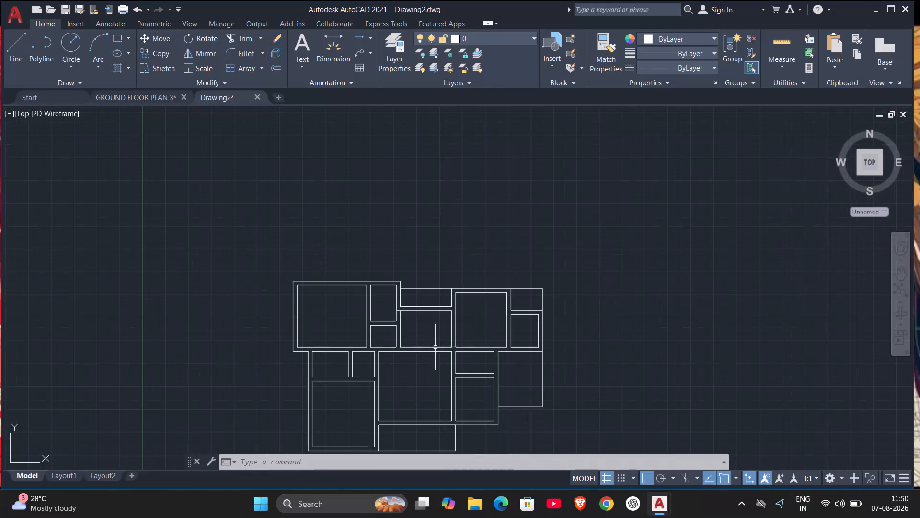
Draw a short line east from the midpoint of the small western room's east wall, across the wall into the central room.
{"action": "middle_click_drag", "start_coordinate": [425, 385], "coordinate": [475, 331]}
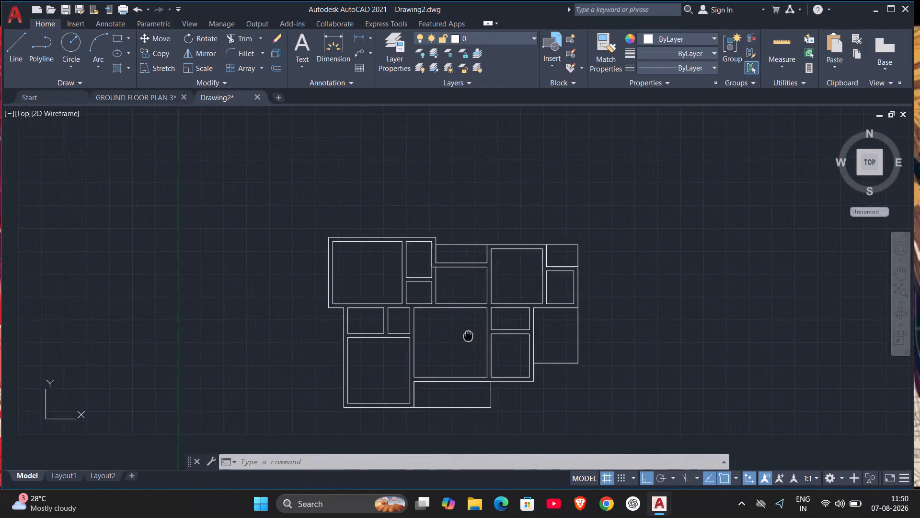
{"action": "middle_click_drag", "start_coordinate": [475, 331], "coordinate": [587, 308]}
{"action": "scroll", "coordinate": [535, 311], "scroll_direction": "up", "scroll_amount": 2}
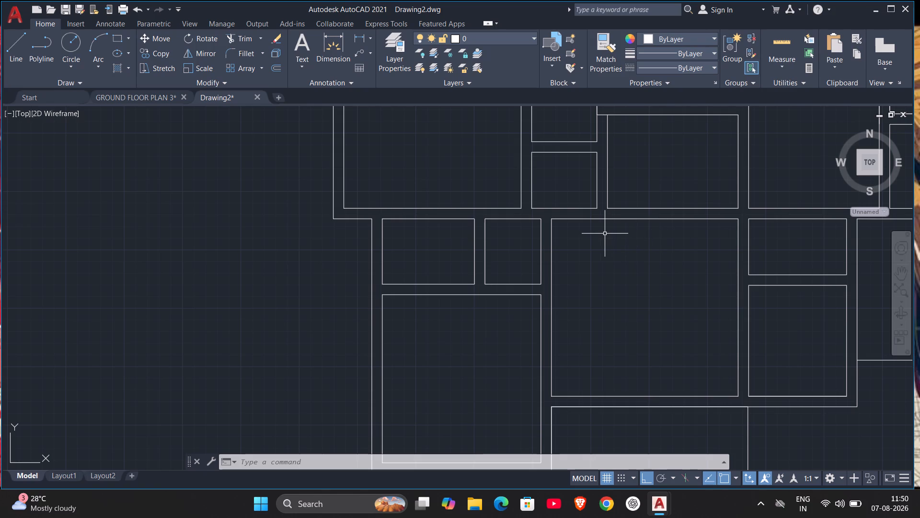
{"action": "scroll", "coordinate": [594, 250], "scroll_direction": "down", "scroll_amount": 1}
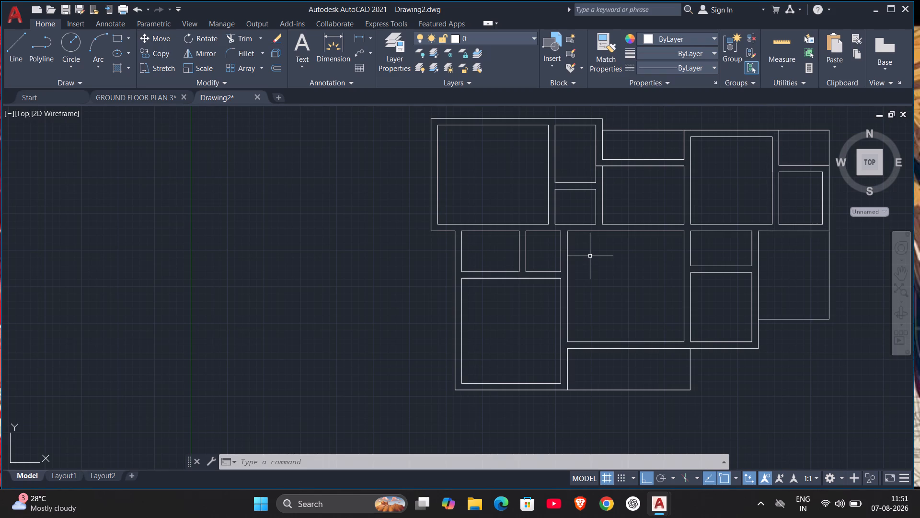
{"action": "scroll", "coordinate": [659, 247], "scroll_direction": "up", "scroll_amount": 1}
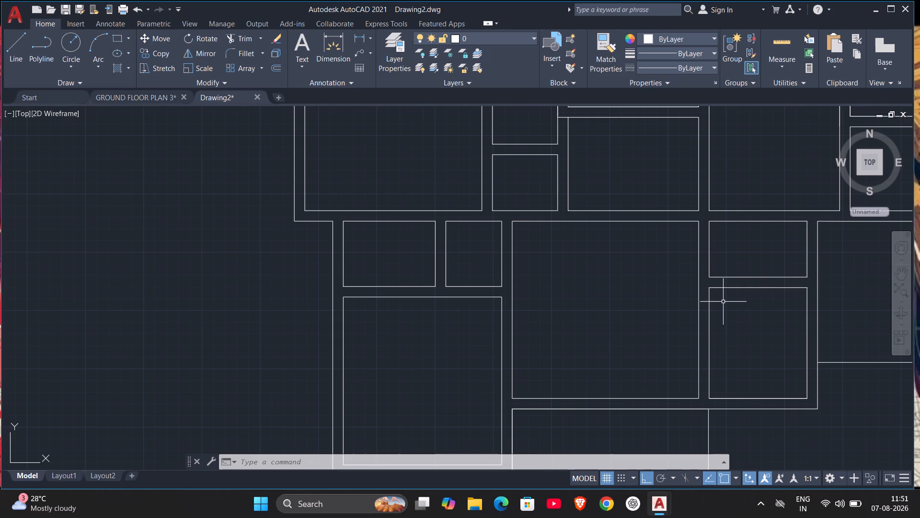
{"action": "key", "text": "l"}
{"action": "key", "text": "Return"}
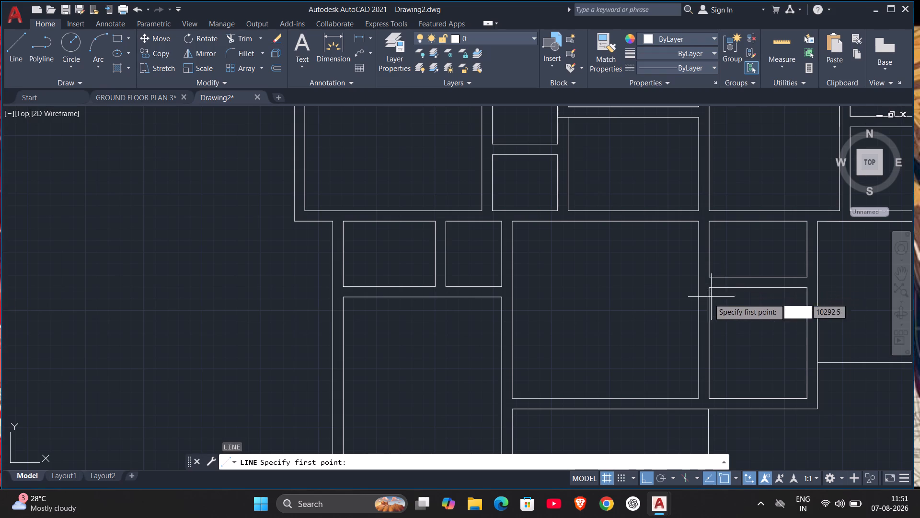
{"action": "left_click", "coordinate": [501, 251]}
{"action": "left_click", "coordinate": [549, 261]}
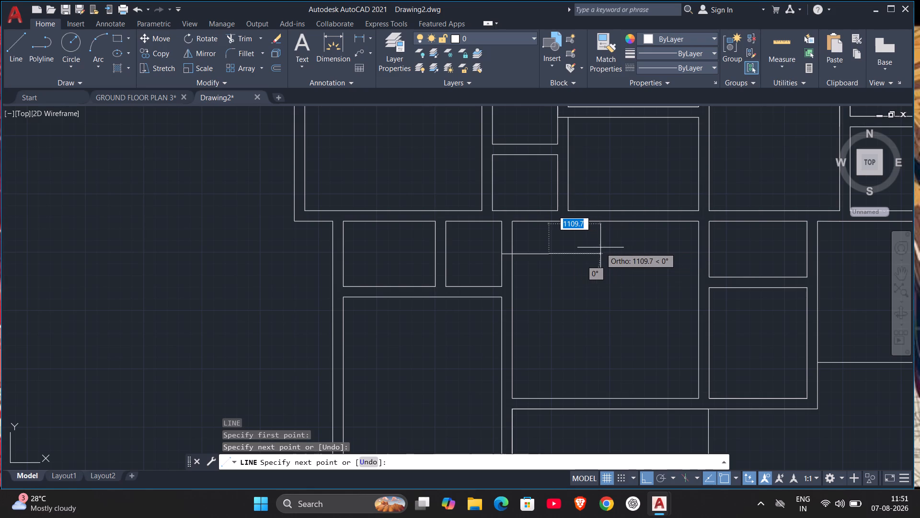
{"action": "key", "text": "Escape"}
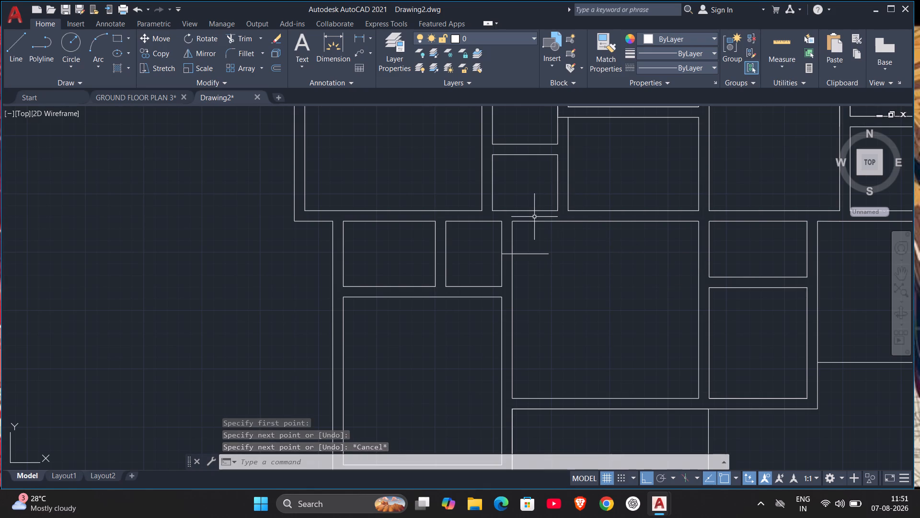
Draw a short line south from the midpoint of the north-central room's south wall, across the wall into the central room.
{"action": "key", "text": "space"}
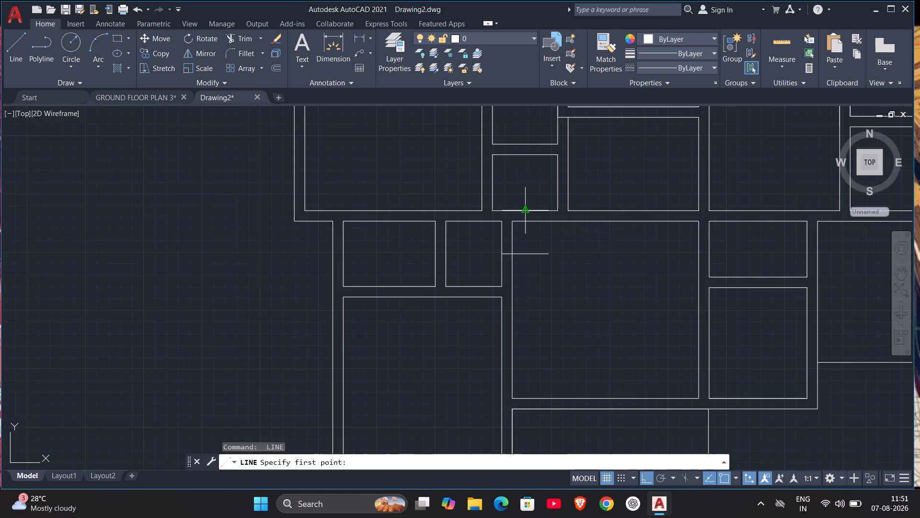
{"action": "key", "text": "Escape"}
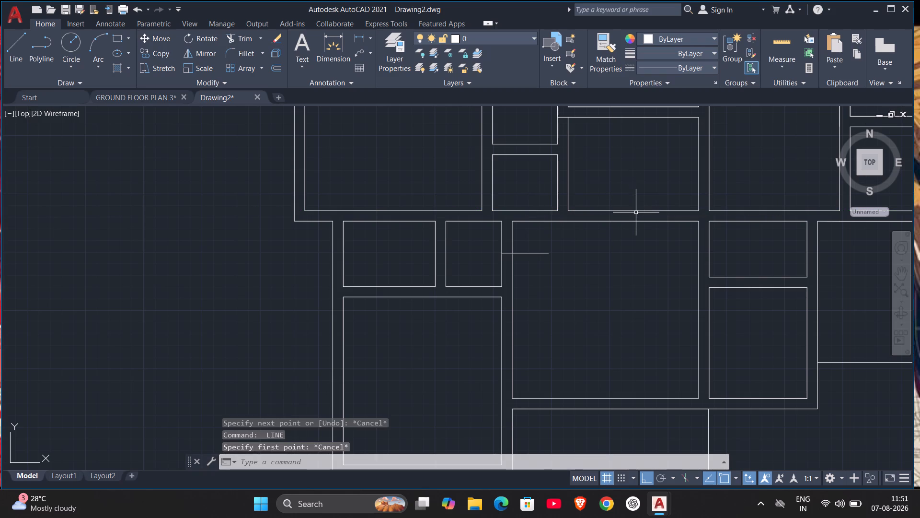
{"action": "key", "text": "space"}
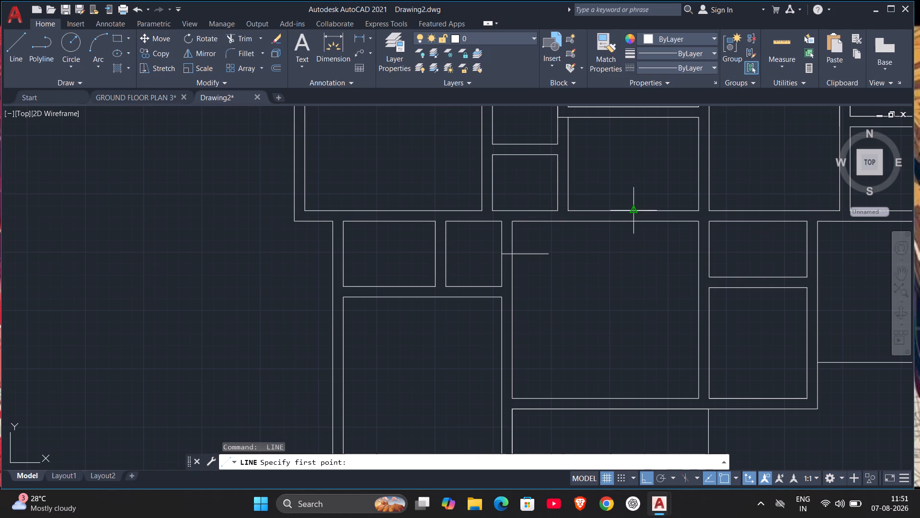
{"action": "left_click", "coordinate": [634, 212]}
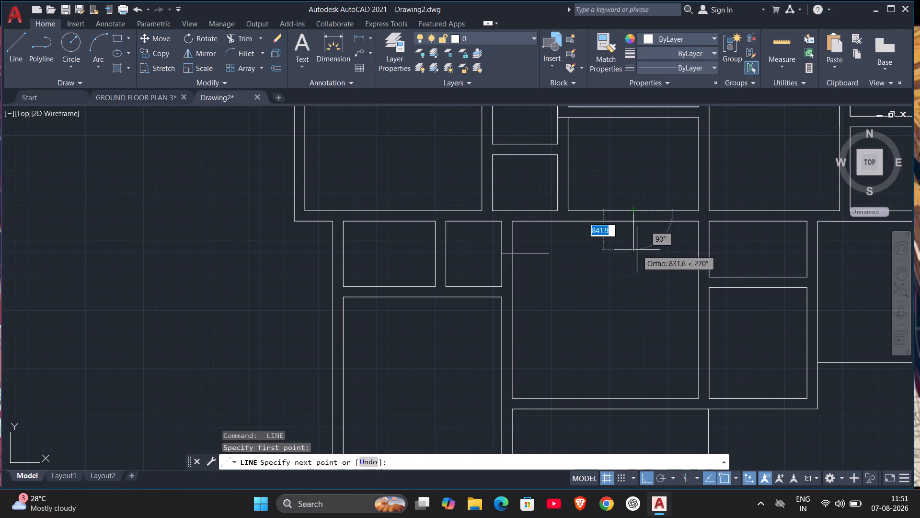
{"action": "left_click", "coordinate": [636, 255]}
{"action": "key", "text": "Escape"}
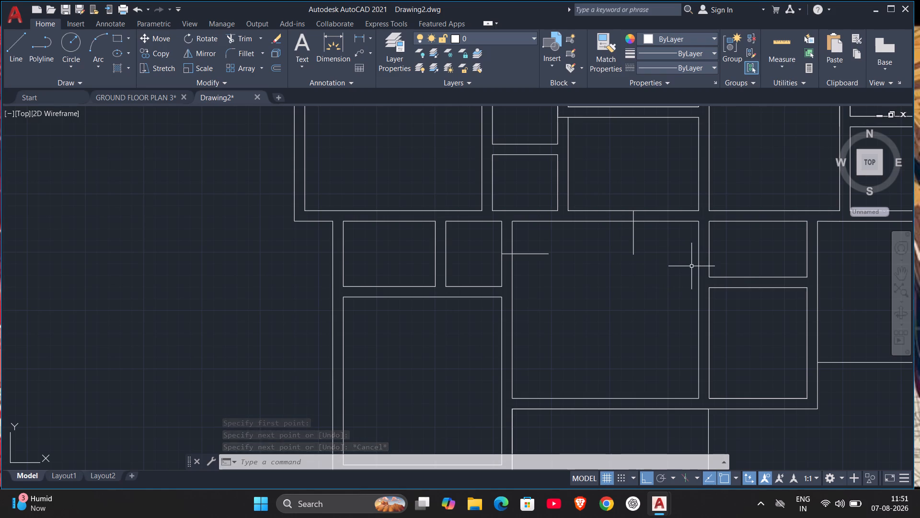
Draw short lines across the walls from the upper south-east room's west and south wall midpoints, one running west and one south.
{"action": "key", "text": "space"}
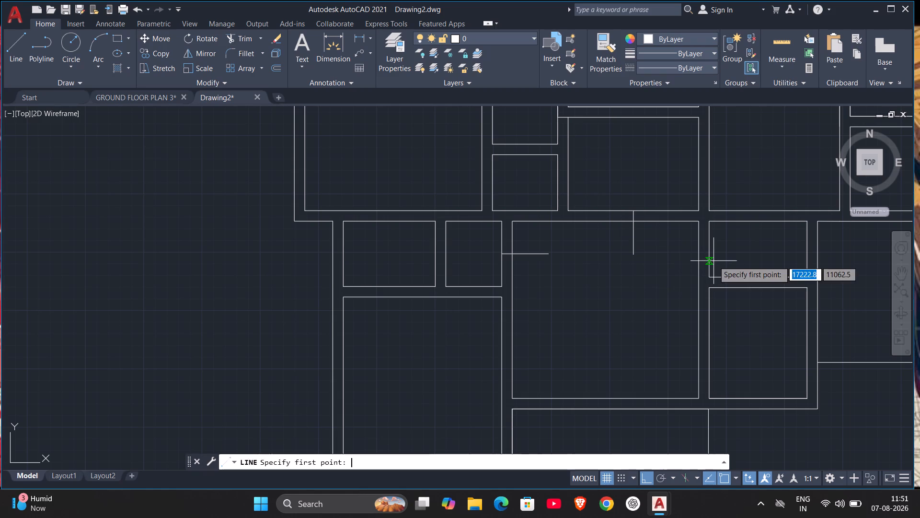
{"action": "left_click", "coordinate": [706, 250]}
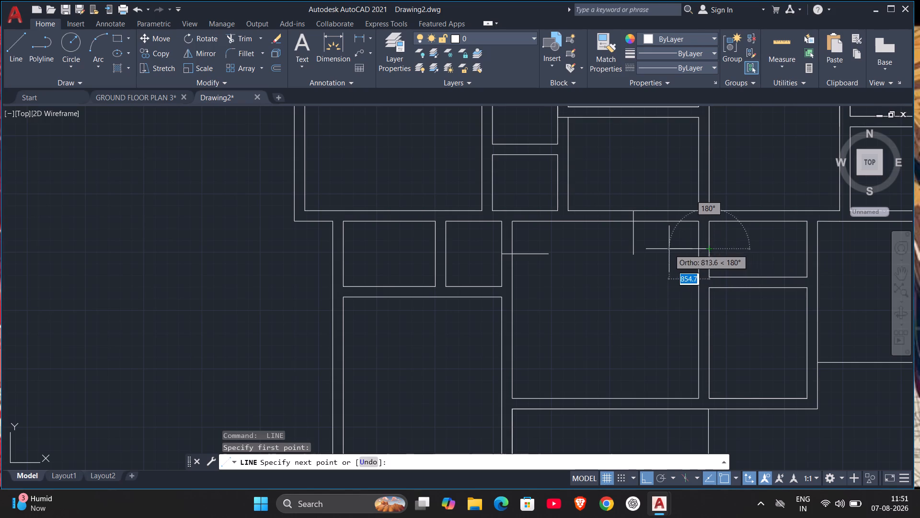
{"action": "left_click", "coordinate": [662, 249]}
{"action": "key", "text": "Escape"}
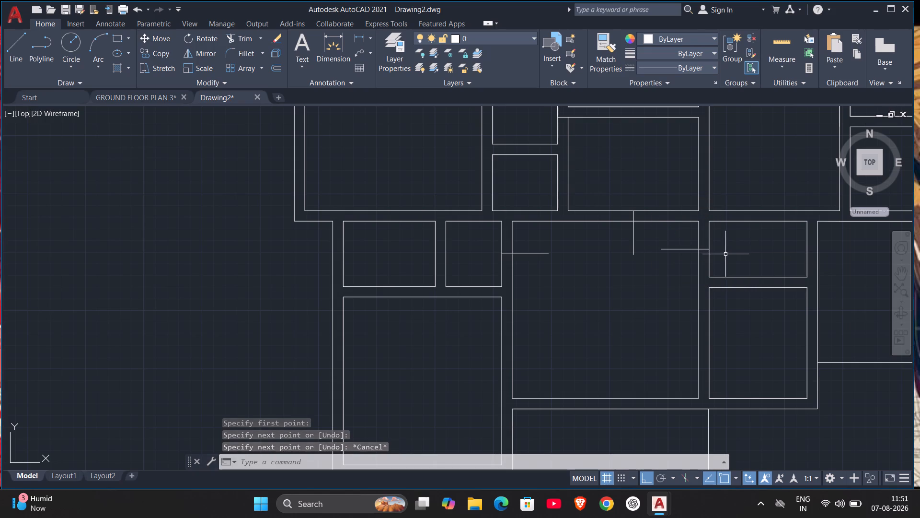
{"action": "key", "text": "space"}
{"action": "left_click", "coordinate": [757, 276]}
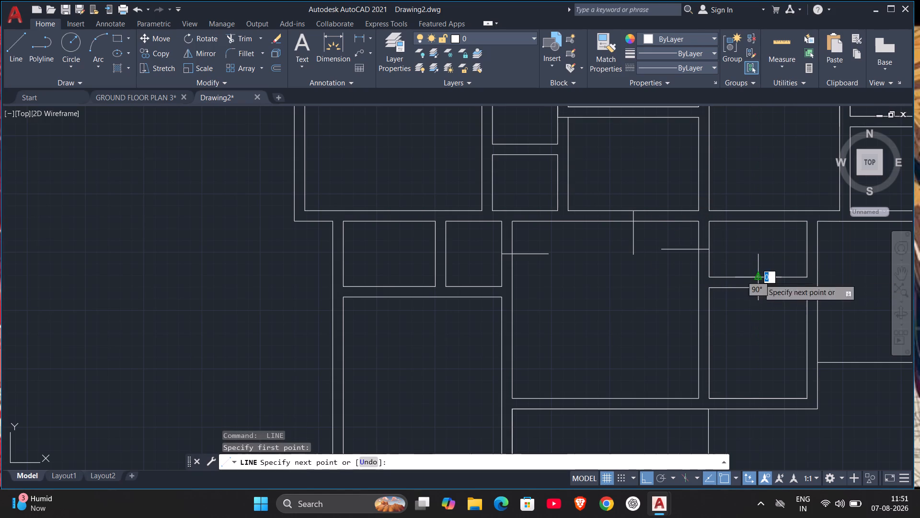
{"action": "left_click", "coordinate": [771, 326]}
{"action": "key", "text": "Escape"}
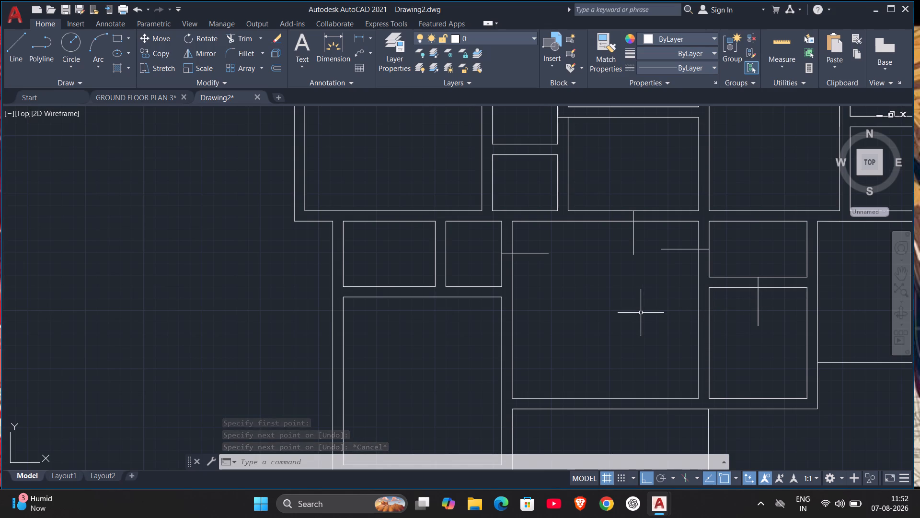
Offset the short line across the central room's north wall 700 mm to both sides.
{"action": "key", "text": "o"}
{"action": "key", "text": "Return"}
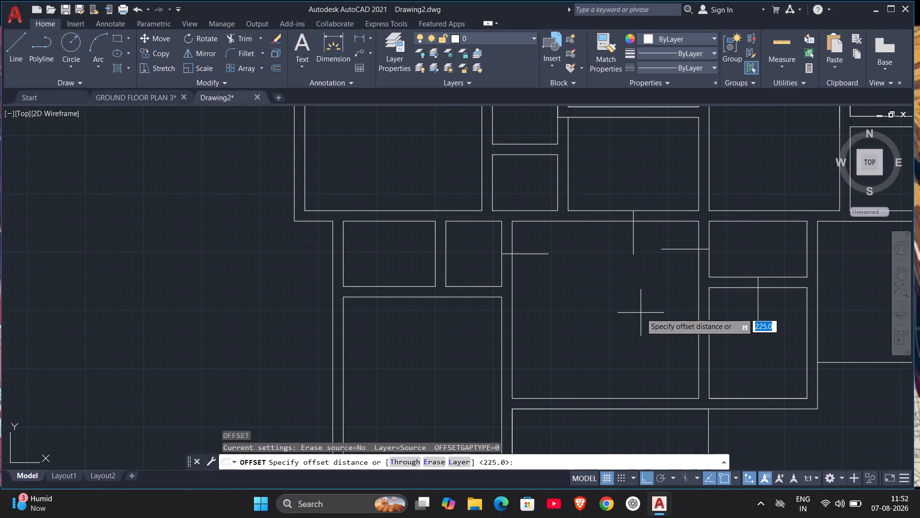
{"action": "type", "text": "700"}
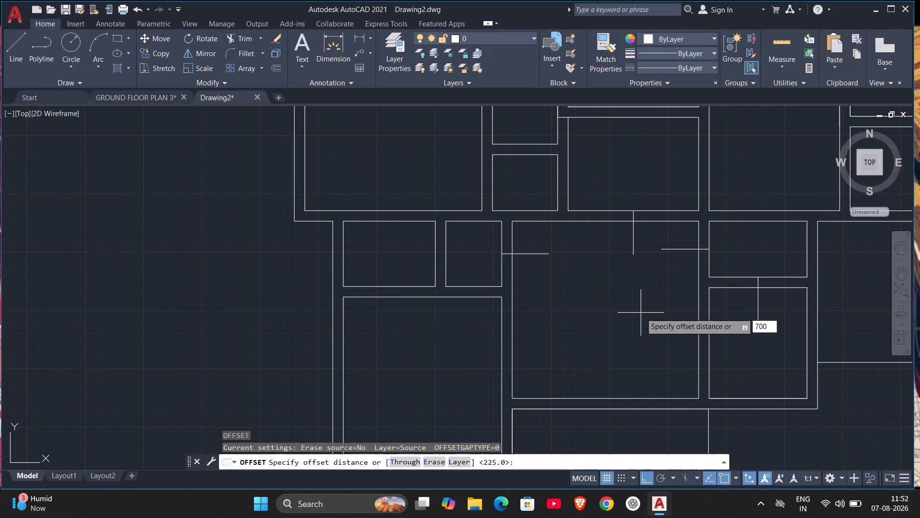
{"action": "key", "text": "Return"}
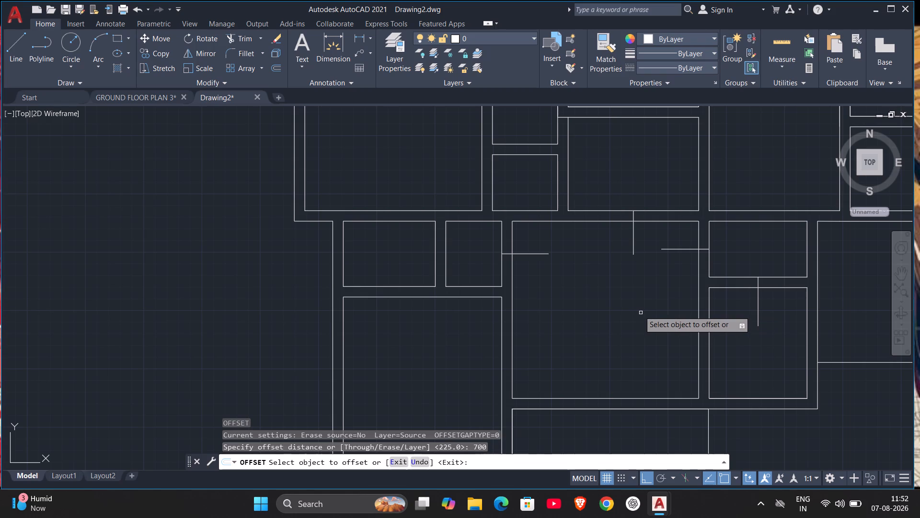
{"action": "left_click", "coordinate": [633, 233]}
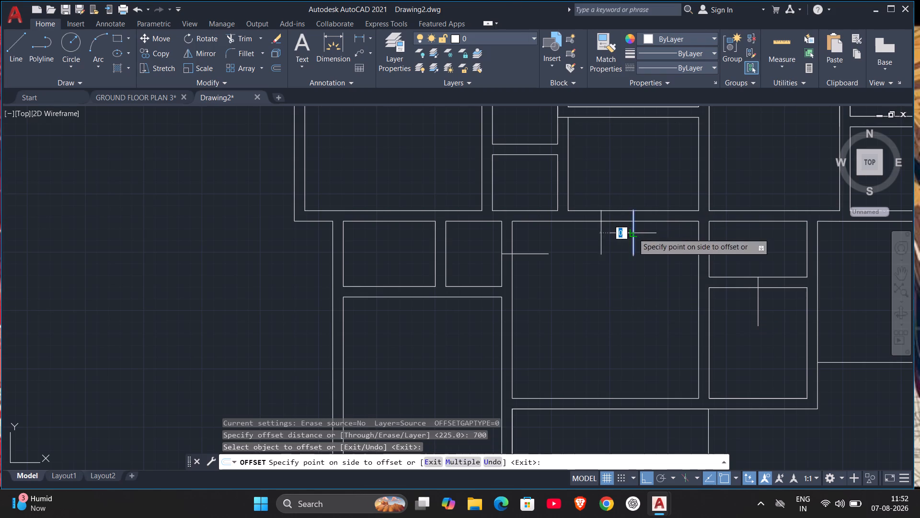
{"action": "left_click", "coordinate": [667, 233]}
{"action": "left_click", "coordinate": [633, 234]}
{"action": "left_click", "coordinate": [613, 234]}
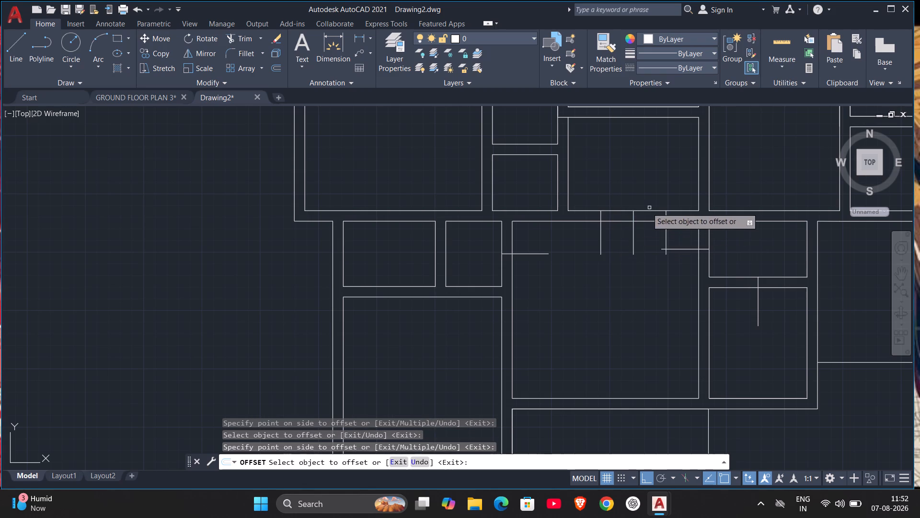
Offset the short line across the central room's west wall 500 mm to both sides.
{"action": "left_click", "coordinate": [529, 253]}
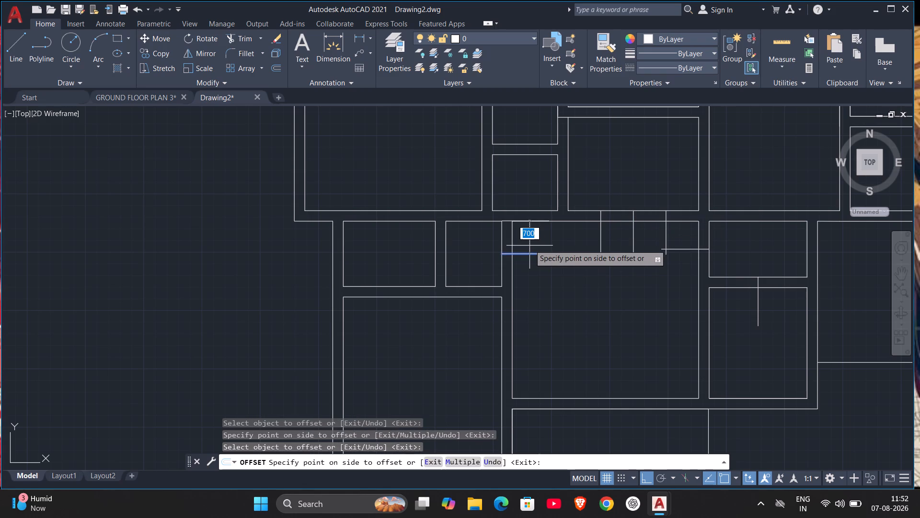
{"action": "type", "text": "500"}
{"action": "key", "text": "Return"}
{"action": "left_click", "coordinate": [528, 253]}
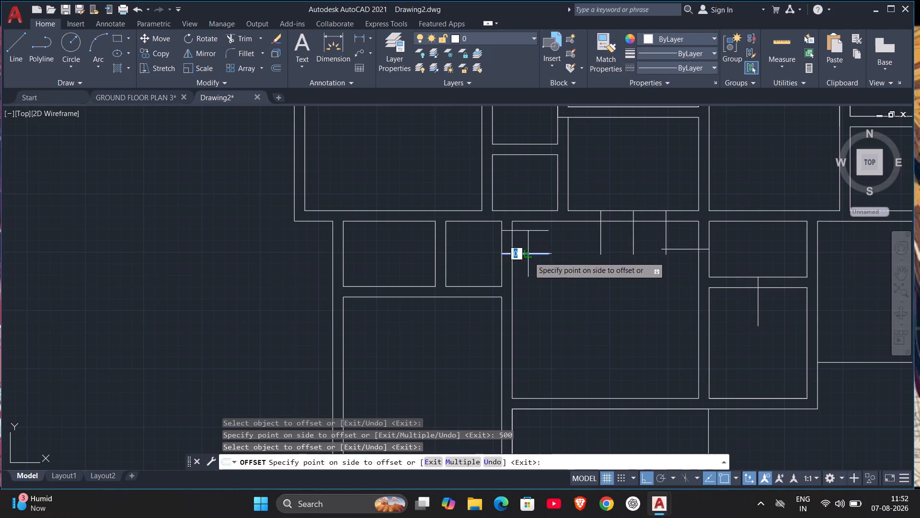
{"action": "type", "text": "500"}
{"action": "key", "text": "Return"}
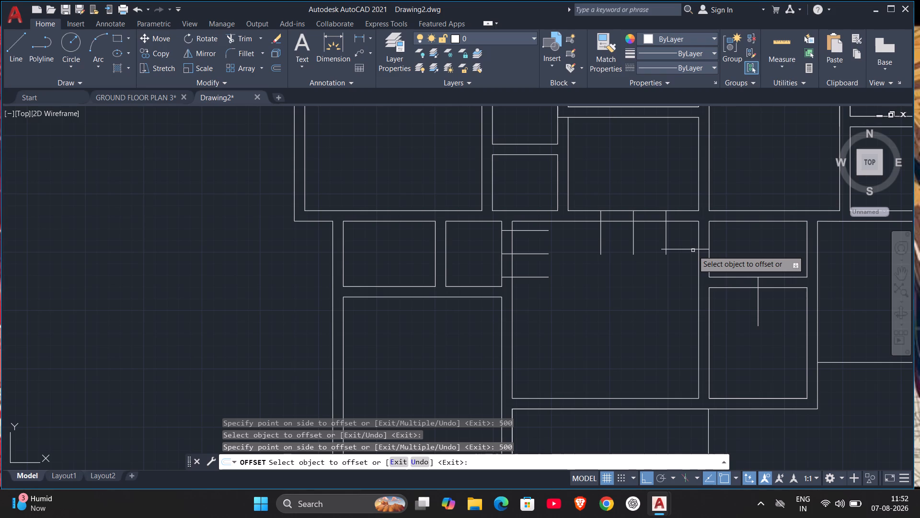
Offset the short line across the central room's east wall 400 mm to both sides.
{"action": "left_click", "coordinate": [693, 250]}
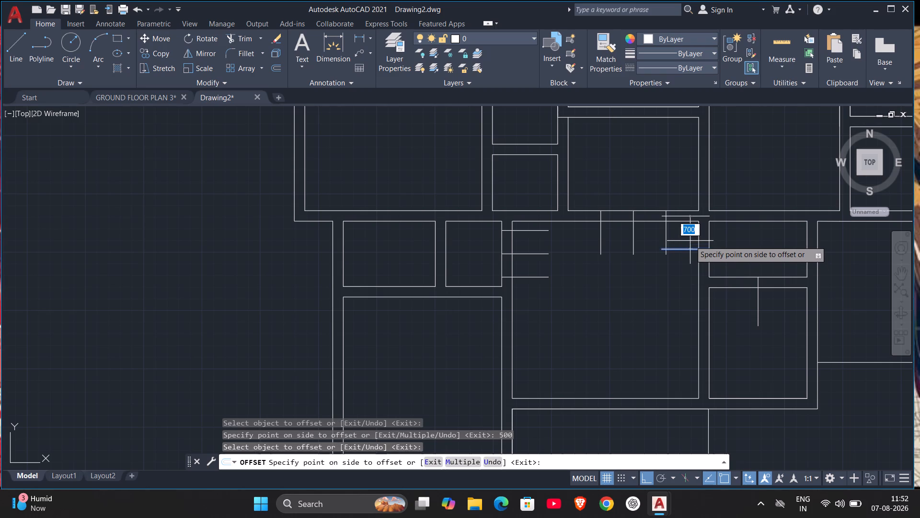
{"action": "type", "text": "400"}
{"action": "key", "text": "Return"}
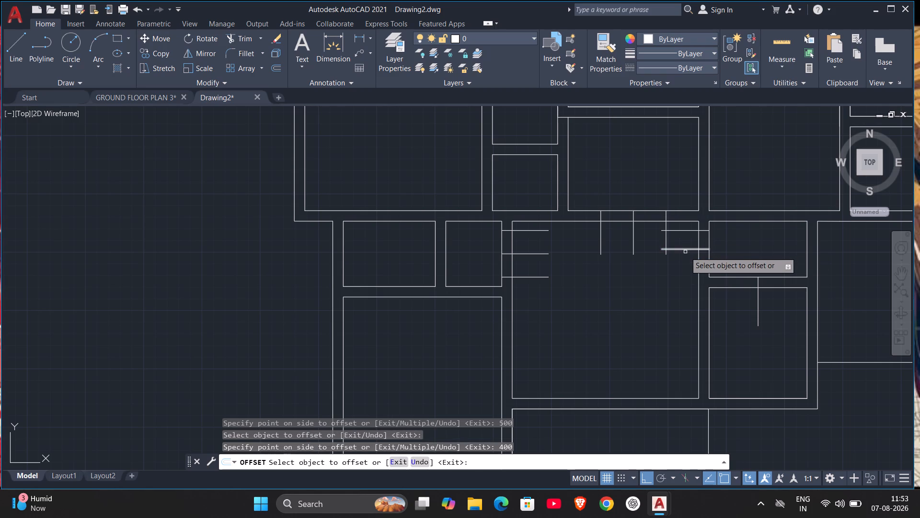
{"action": "left_click", "coordinate": [685, 249]}
{"action": "key", "text": "4"}
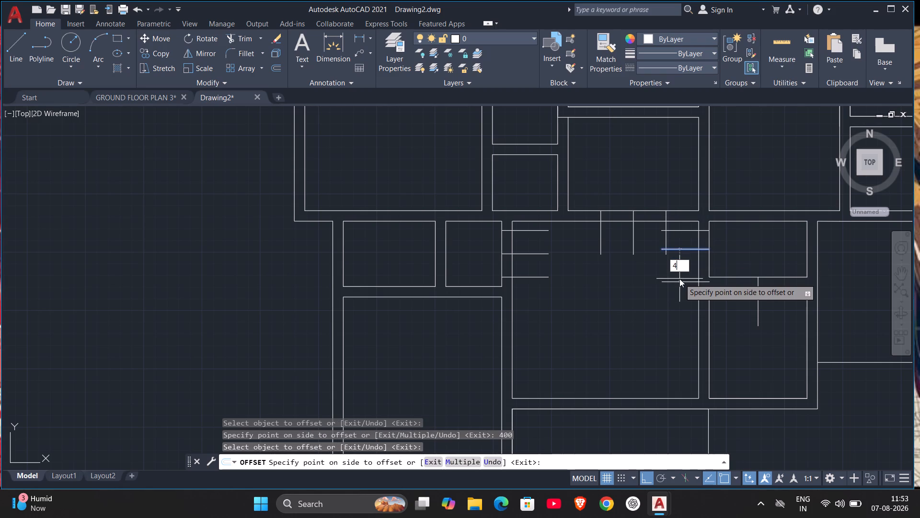
{"action": "key", "text": "0"}
{"action": "key", "text": "0"}
{"action": "key", "text": "Return"}
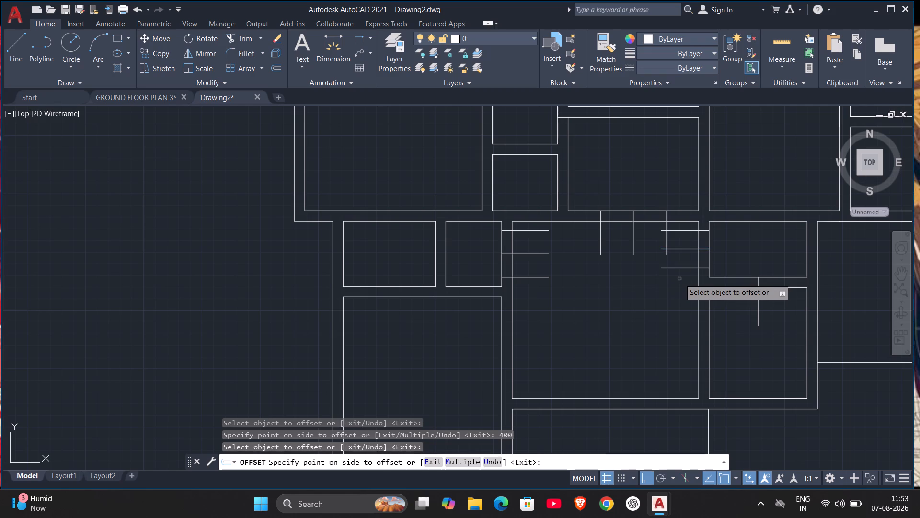
Offset the short line across the wall between the two south-east rooms 700 mm to both sides.
{"action": "left_click", "coordinate": [757, 301]}
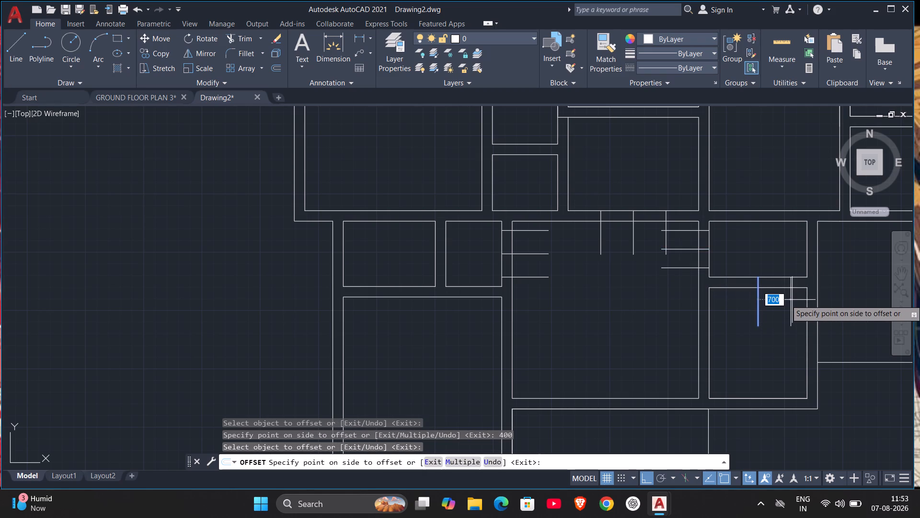
{"action": "left_click", "coordinate": [792, 300]}
{"action": "left_click", "coordinate": [759, 309]}
{"action": "left_click", "coordinate": [733, 316]}
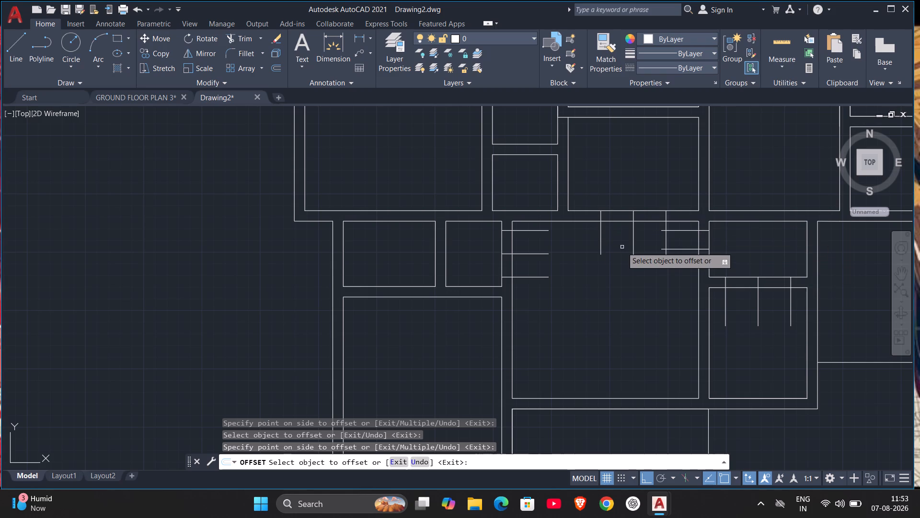
{"action": "key", "text": "grave"}
{"action": "key", "text": "Escape"}
{"action": "key", "text": "Escape"}
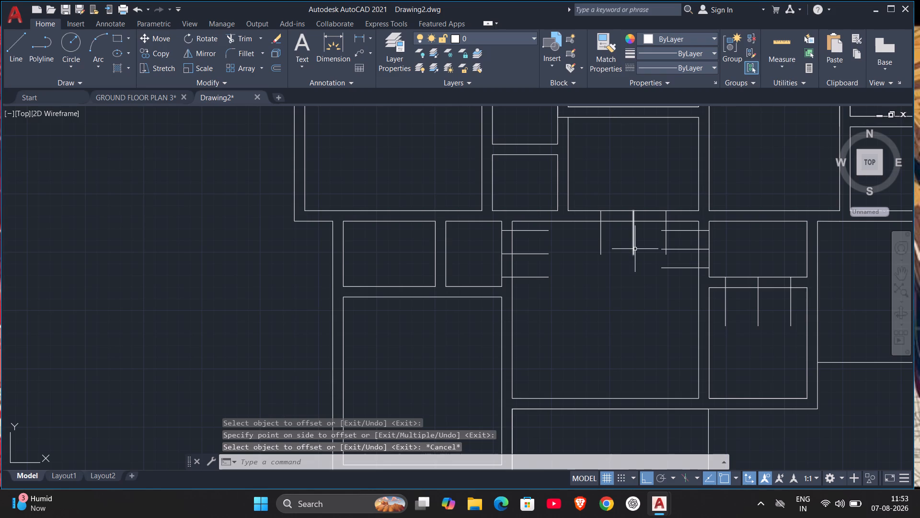
Delete the middle lines at the central room's north and west walls and between the two south-east rooms.
{"action": "left_click", "coordinate": [635, 249]}
{"action": "left_click", "coordinate": [526, 253]}
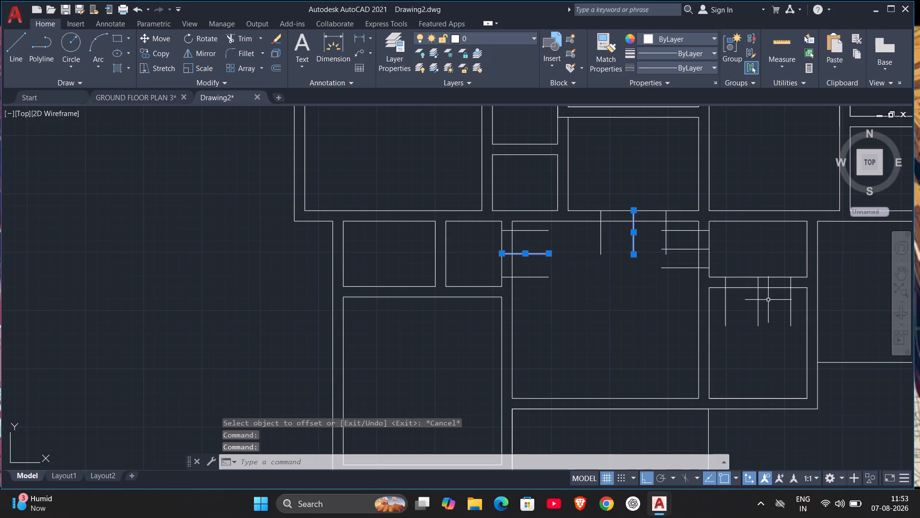
{"action": "left_click", "coordinate": [758, 306]}
{"action": "key", "text": "Delete"}
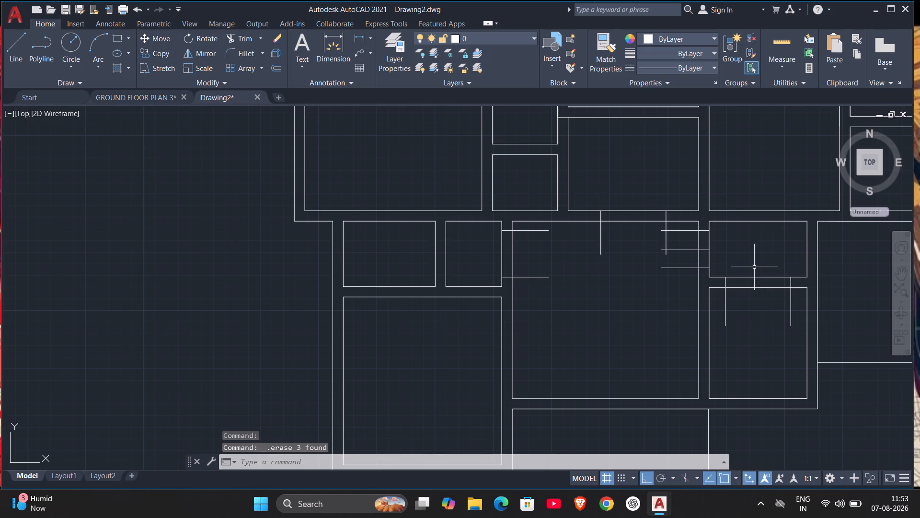
Trim away the wall lines between the opening marks at the central room's north, west and east walls and between the two south-east rooms.
{"action": "type", "text": "TR"}
{"action": "key", "text": "Return"}
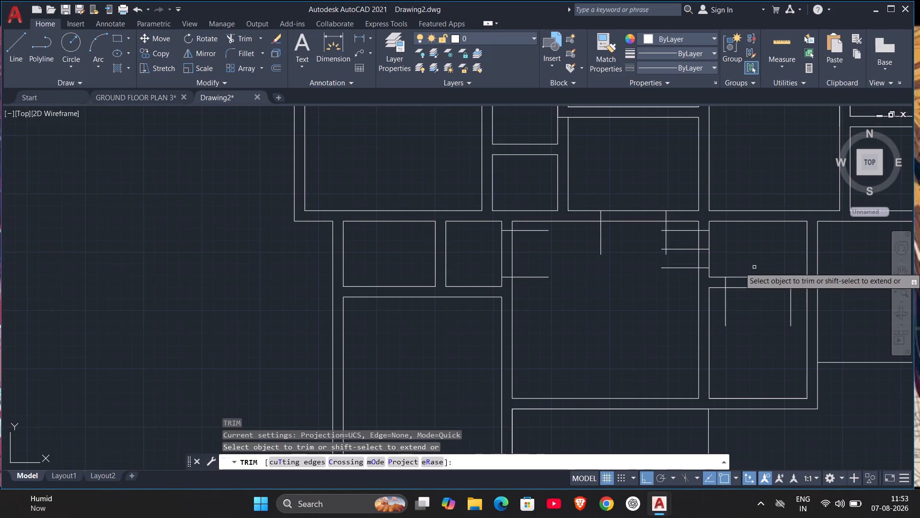
{"action": "key", "text": "Return"}
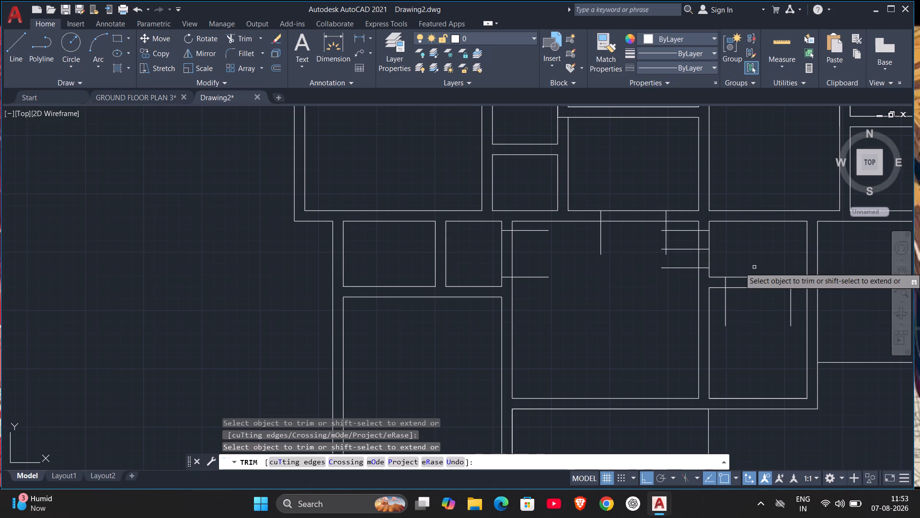
{"action": "left_click_drag", "start_coordinate": [625, 188], "coordinate": [632, 235]}
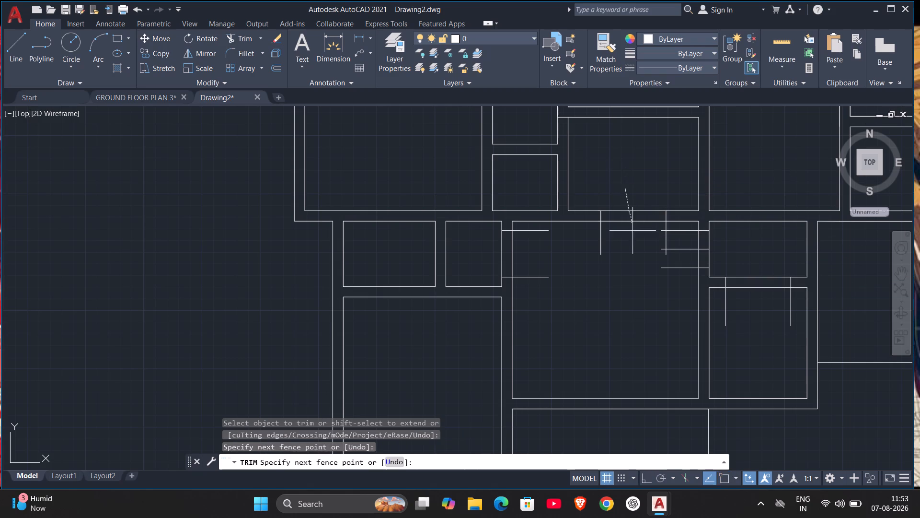
{"action": "left_click_drag", "start_coordinate": [632, 235], "coordinate": [632, 260]}
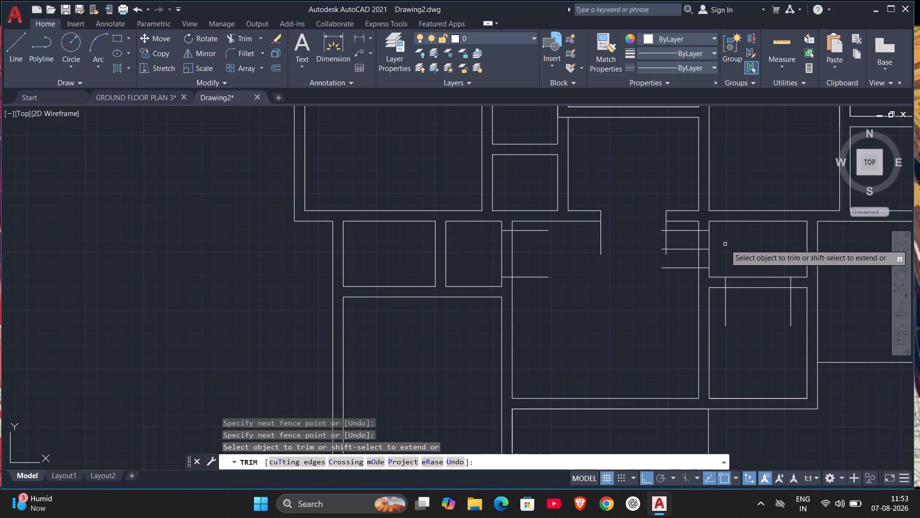
{"action": "left_click_drag", "start_coordinate": [745, 259], "coordinate": [776, 332]}
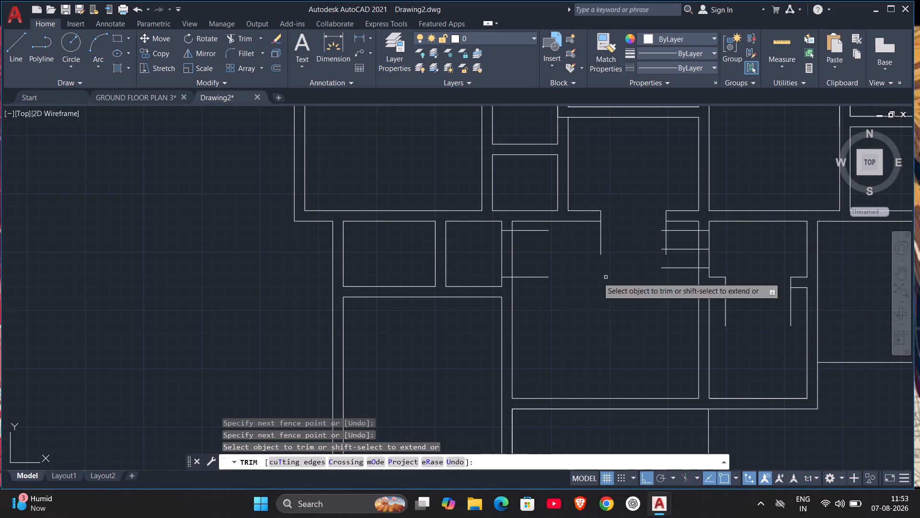
{"action": "left_click_drag", "start_coordinate": [484, 260], "coordinate": [562, 248]}
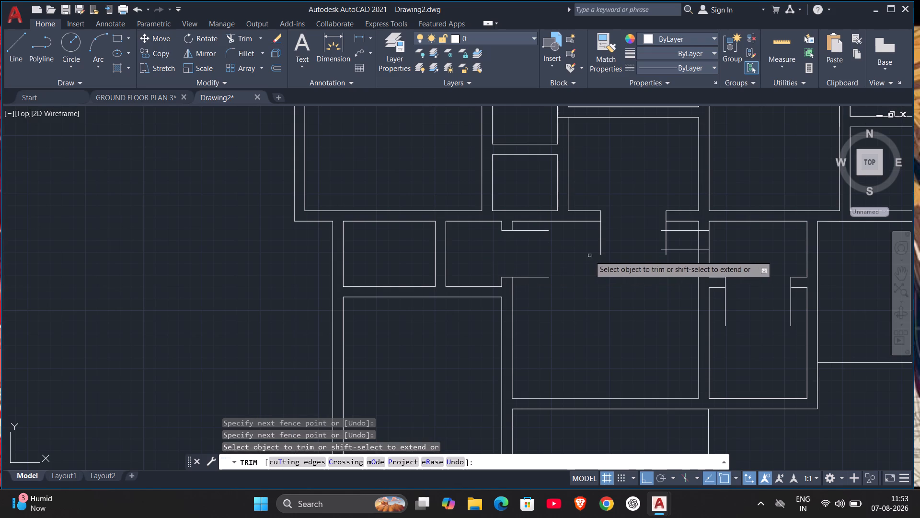
{"action": "left_click_drag", "start_coordinate": [720, 247], "coordinate": [719, 247]}
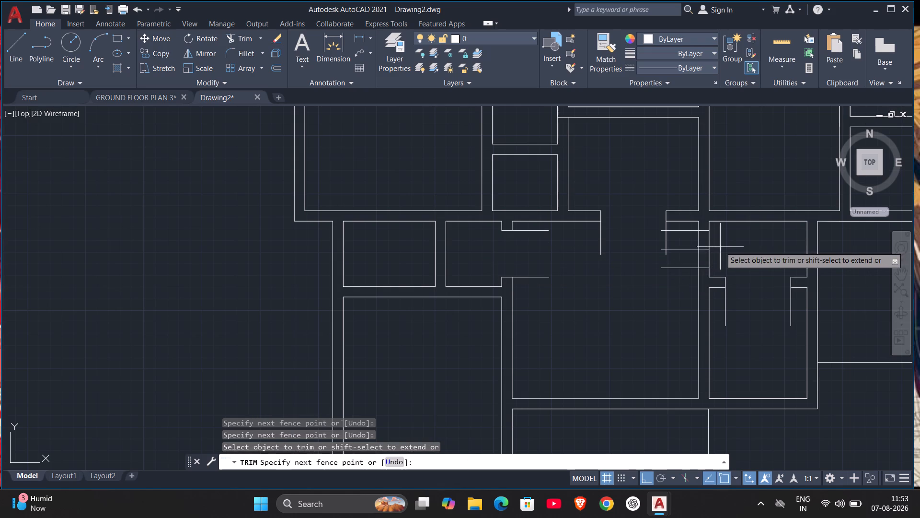
{"action": "left_click_drag", "start_coordinate": [719, 247], "coordinate": [679, 251]}
{"action": "left_click_drag", "start_coordinate": [716, 245], "coordinate": [675, 242]}
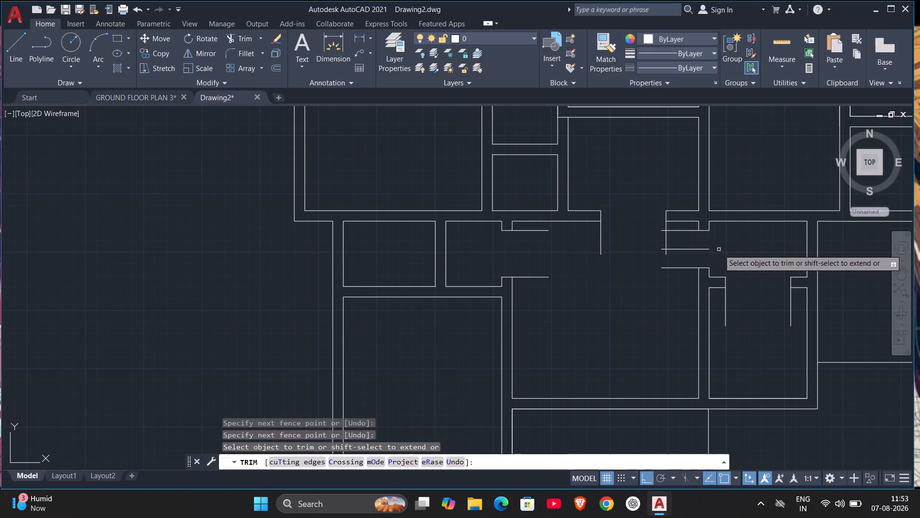
Trim off the leftover marker lines projecting beyond the walls at all four openings, including the extra line across the central room's east opening.
{"action": "left_click_drag", "start_coordinate": [707, 244], "coordinate": [697, 249]}
{"action": "left_click_drag", "start_coordinate": [669, 239], "coordinate": [658, 238]}
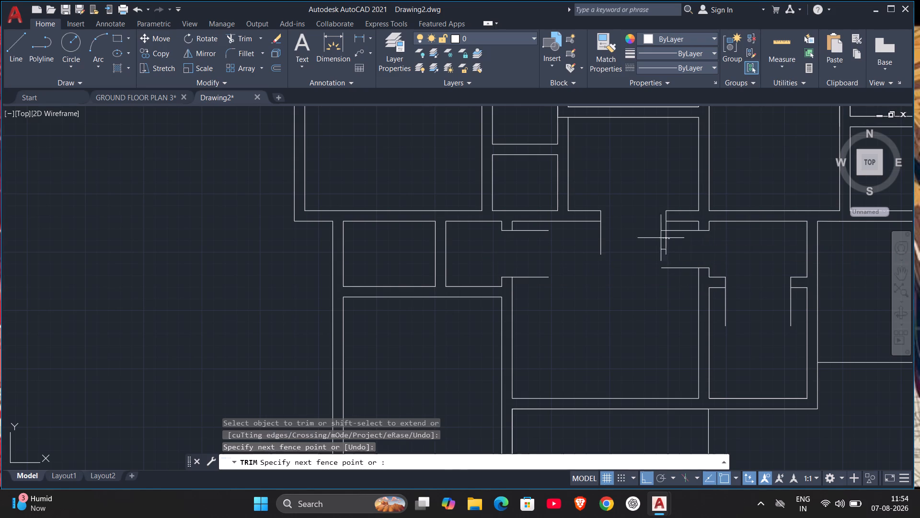
{"action": "left_click_drag", "start_coordinate": [658, 238], "coordinate": [654, 238]}
{"action": "left_click", "coordinate": [666, 249]}
{"action": "left_click", "coordinate": [667, 256]}
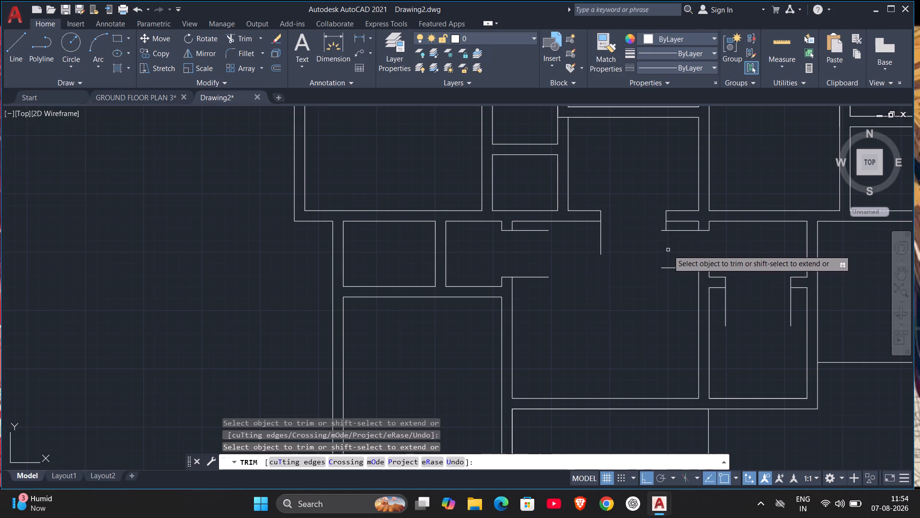
{"action": "left_click", "coordinate": [675, 231]}
{"action": "left_click", "coordinate": [667, 232]}
{"action": "left_click", "coordinate": [667, 227]}
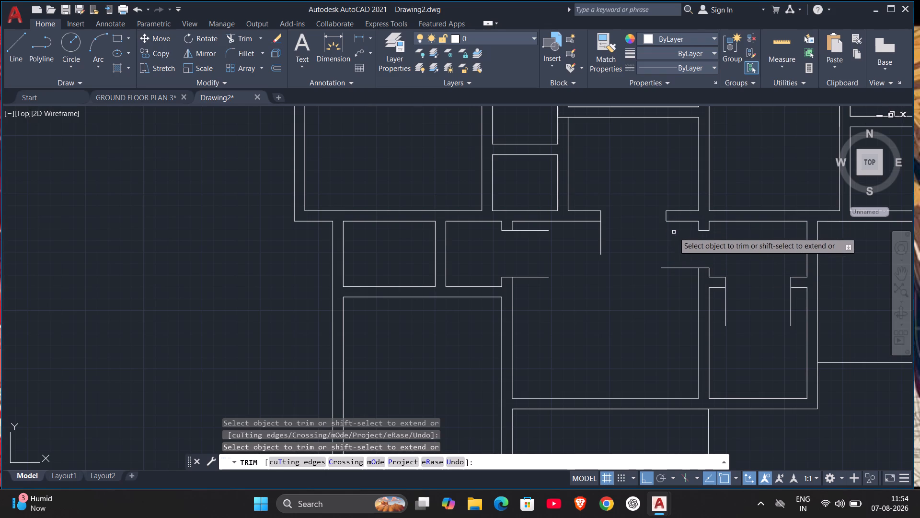
{"action": "left_click", "coordinate": [602, 248]}
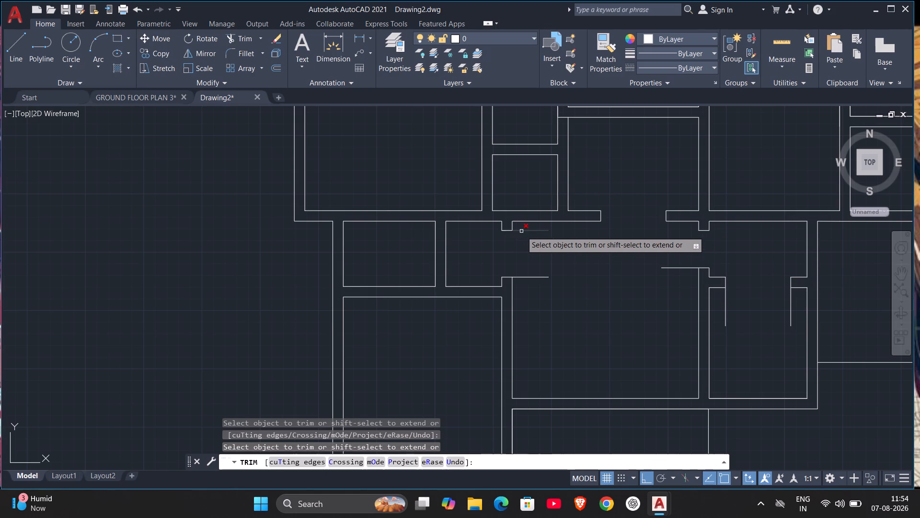
{"action": "left_click", "coordinate": [521, 231]}
{"action": "left_click", "coordinate": [531, 277]}
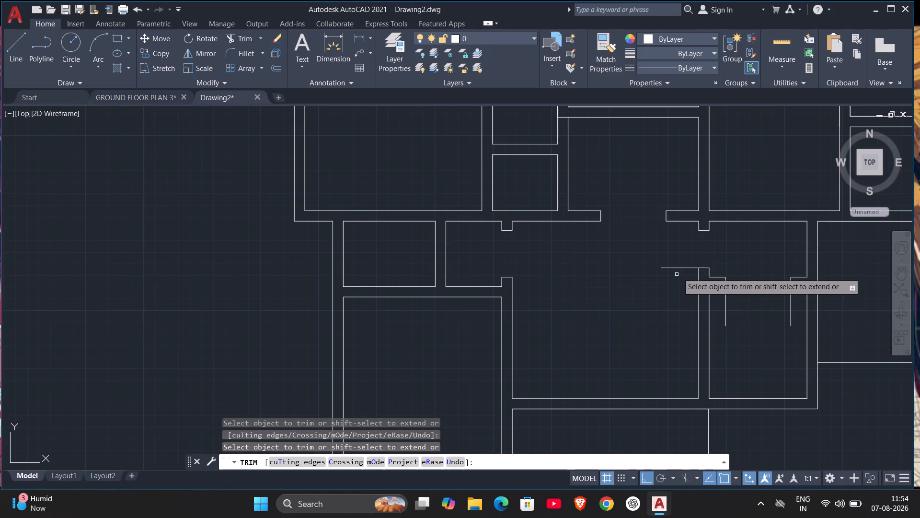
{"action": "left_click", "coordinate": [678, 268]}
{"action": "left_click", "coordinate": [726, 307]}
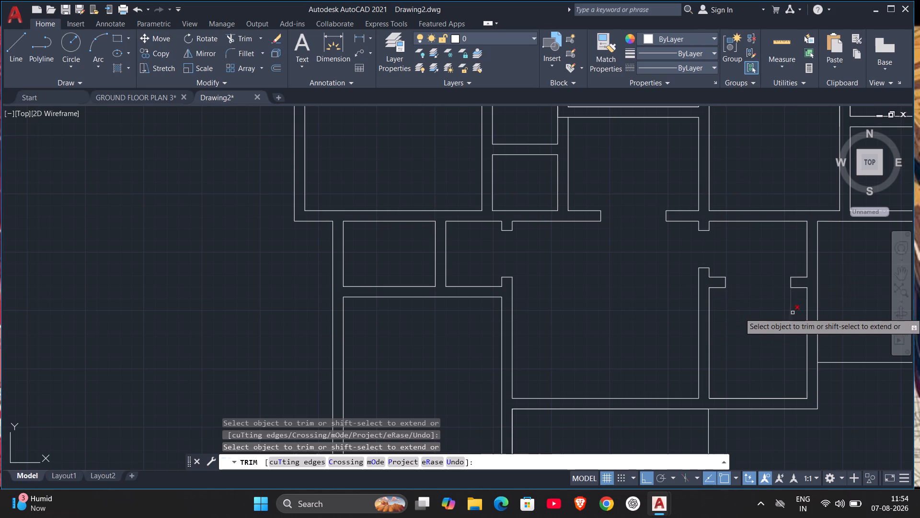
{"action": "left_click", "coordinate": [793, 313]}
{"action": "left_click", "coordinate": [788, 313]}
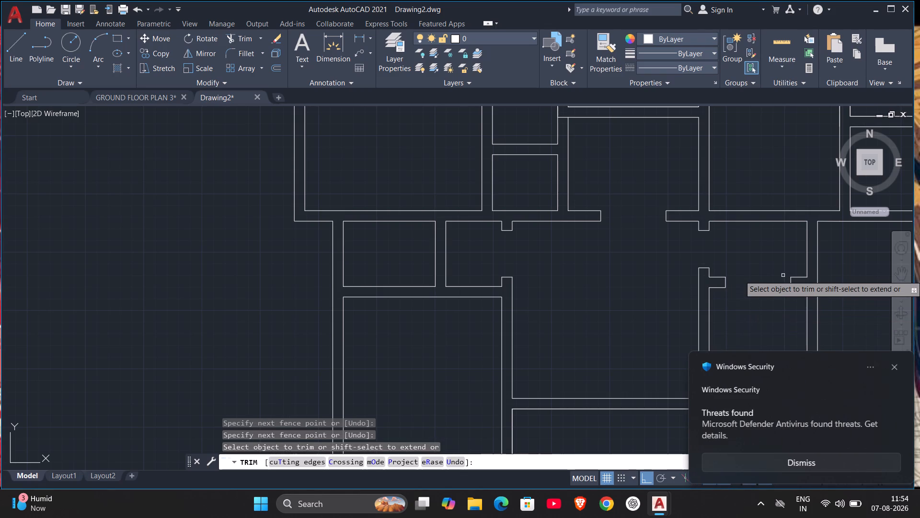
Dismiss the security notification covering the drawing and end the Trim command.
{"action": "scroll", "coordinate": [669, 295], "scroll_direction": "up", "scroll_amount": 1}
{"action": "scroll", "coordinate": [667, 292], "scroll_direction": "down", "scroll_amount": 3}
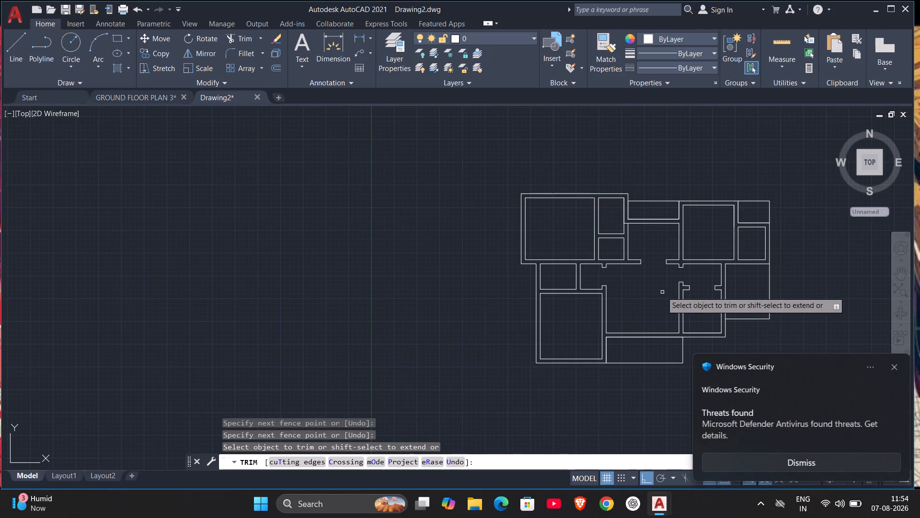
{"action": "middle_click_drag", "start_coordinate": [655, 288], "coordinate": [626, 272]}
{"action": "scroll", "coordinate": [580, 269], "scroll_direction": "up", "scroll_amount": 1}
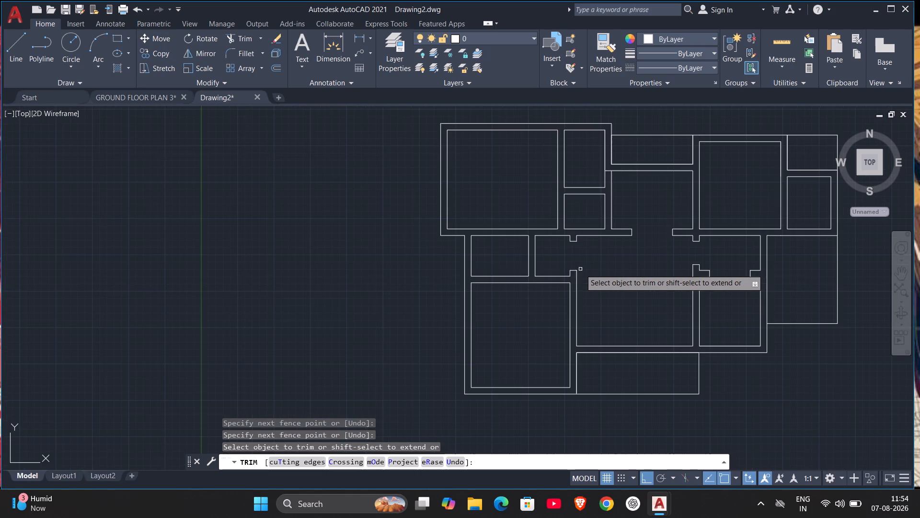
{"action": "scroll", "coordinate": [542, 295], "scroll_direction": "up", "scroll_amount": 1}
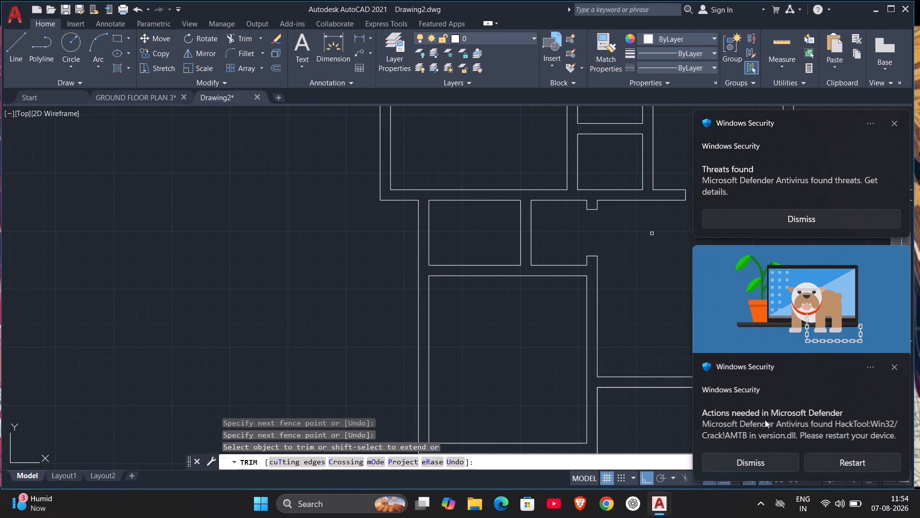
{"action": "scroll", "coordinate": [769, 418], "scroll_direction": "down", "scroll_amount": 3}
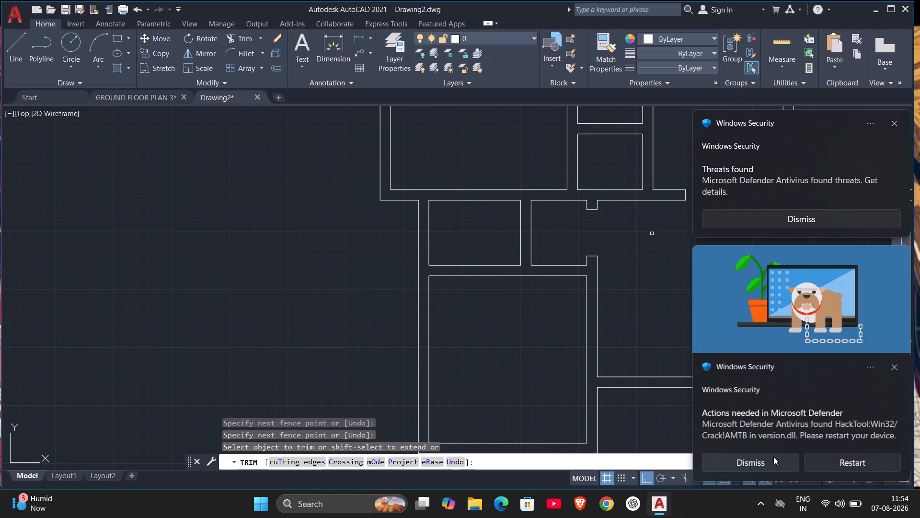
{"action": "left_click", "coordinate": [773, 463]}
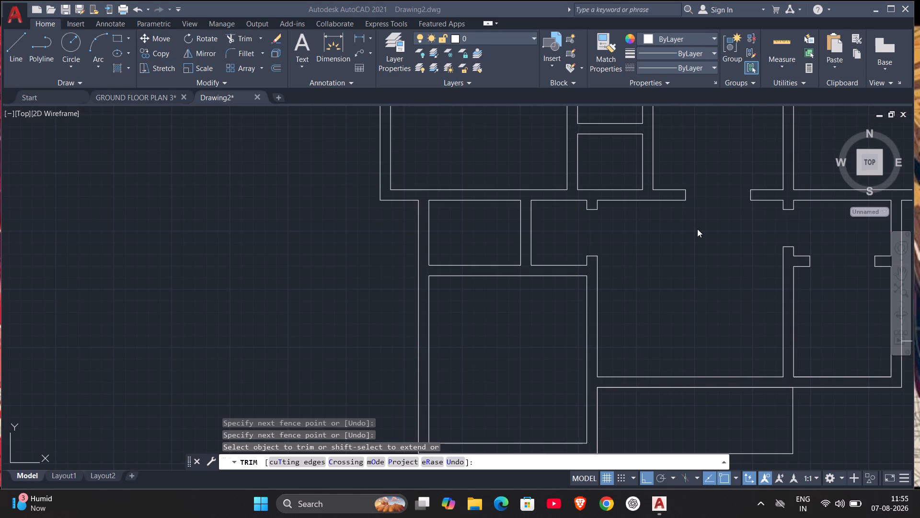
{"action": "left_click_drag", "start_coordinate": [700, 235], "coordinate": [757, 326]}
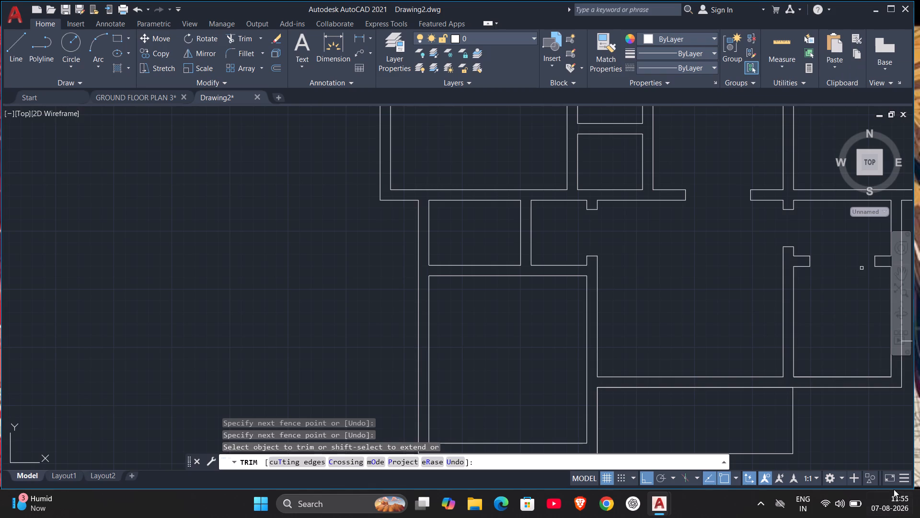
{"action": "key", "text": "Escape"}
{"action": "scroll", "coordinate": [733, 487], "scroll_direction": "down", "scroll_amount": 3}
{"action": "scroll", "coordinate": [678, 317], "scroll_direction": "down", "scroll_amount": 2}
{"action": "middle_click_drag", "start_coordinate": [683, 299], "coordinate": [672, 301]}
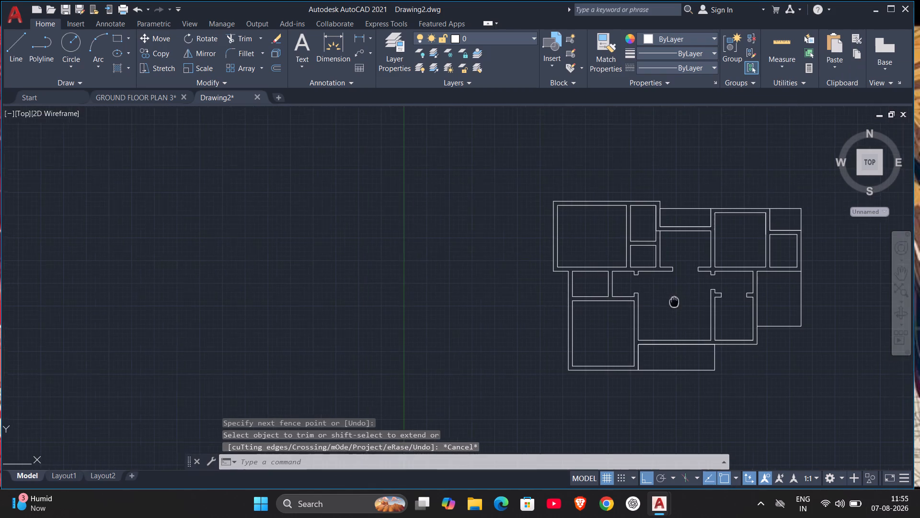
{"action": "middle_click_drag", "start_coordinate": [672, 301], "coordinate": [509, 289]}
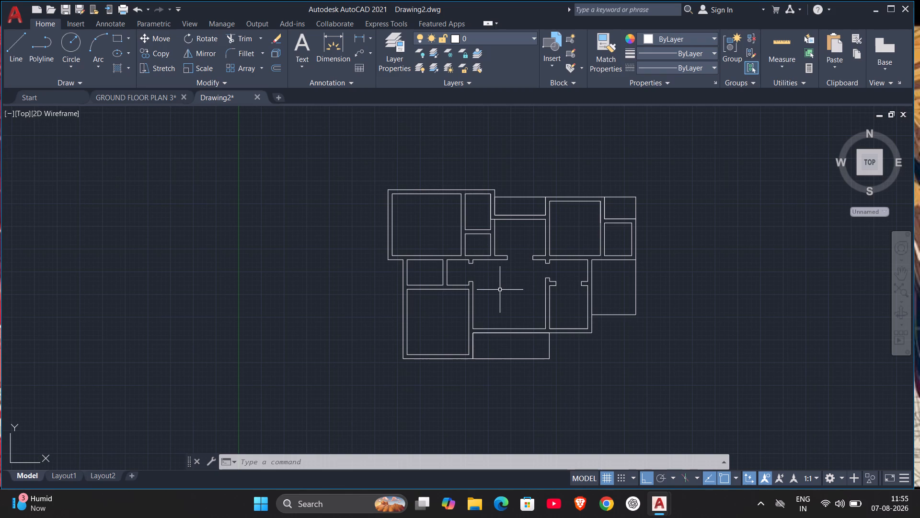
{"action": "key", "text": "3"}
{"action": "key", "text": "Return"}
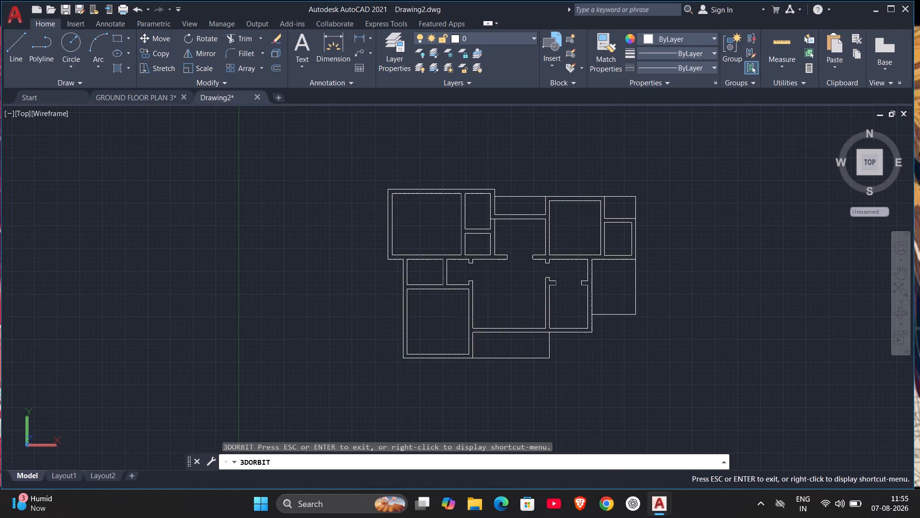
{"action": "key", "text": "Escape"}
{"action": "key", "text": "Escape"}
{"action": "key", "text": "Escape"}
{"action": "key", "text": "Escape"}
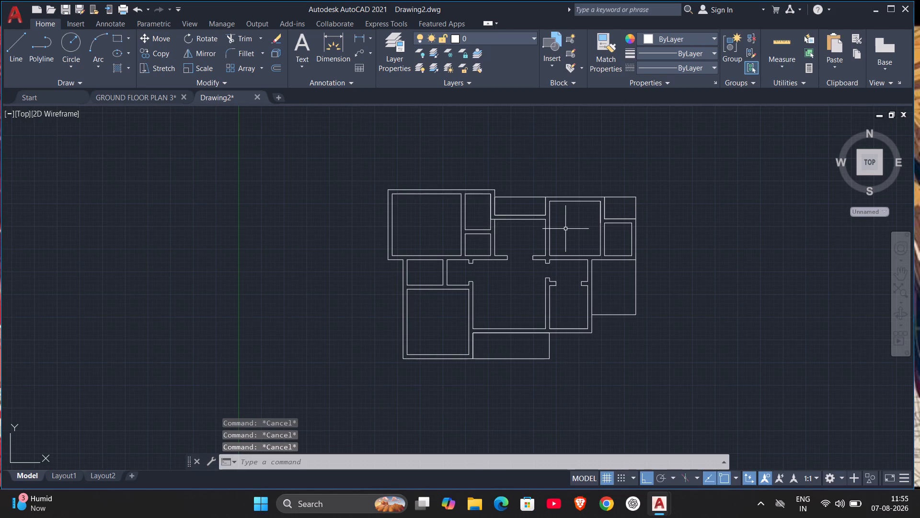
Place two Door - Metric blocks from the architectural tool palette in the empty space east of the plan.
{"action": "key", "text": "ctrl+3"}
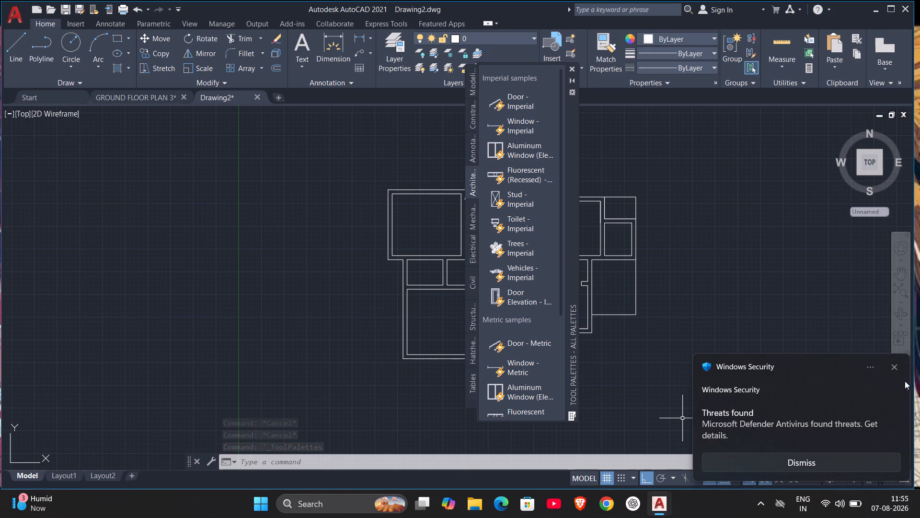
{"action": "left_click", "coordinate": [901, 360]}
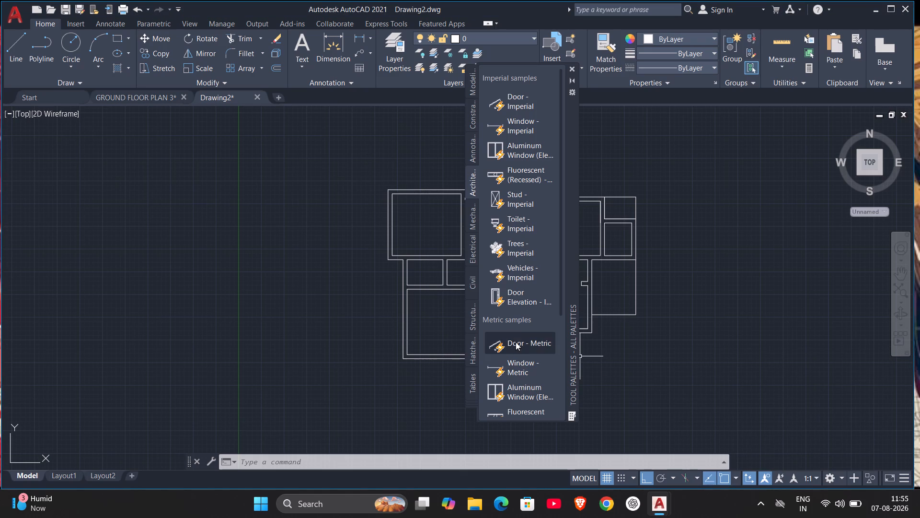
{"action": "left_click", "coordinate": [517, 344]}
{"action": "left_click", "coordinate": [681, 316]}
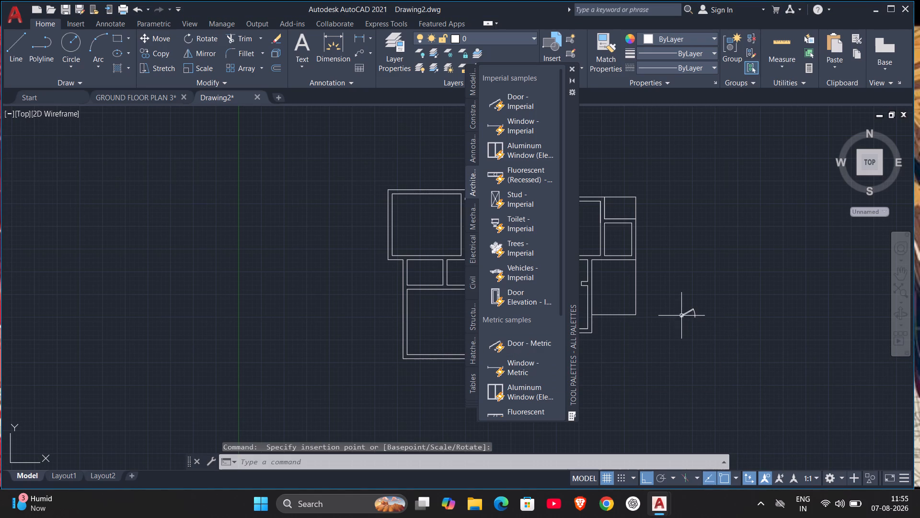
{"action": "left_click", "coordinate": [538, 347]}
{"action": "left_click", "coordinate": [713, 255]}
{"action": "key", "text": "Escape"}
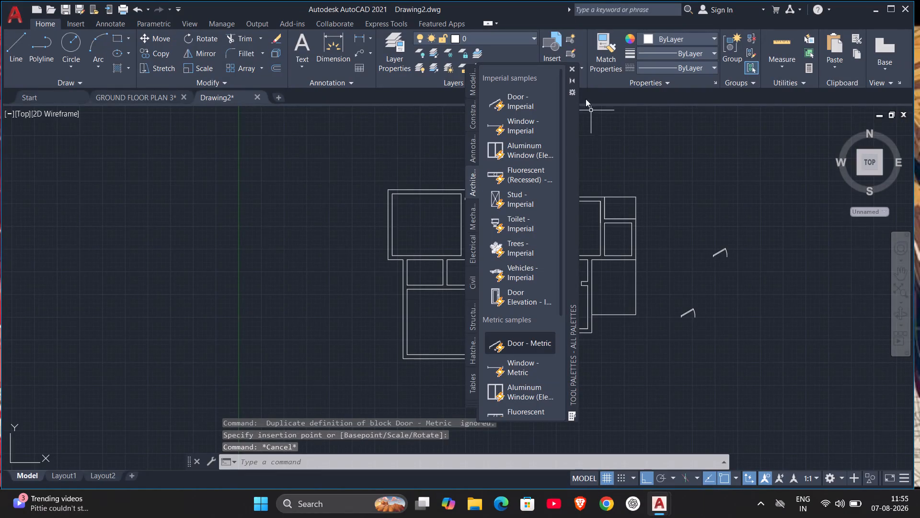
{"action": "left_click", "coordinate": [575, 69]}
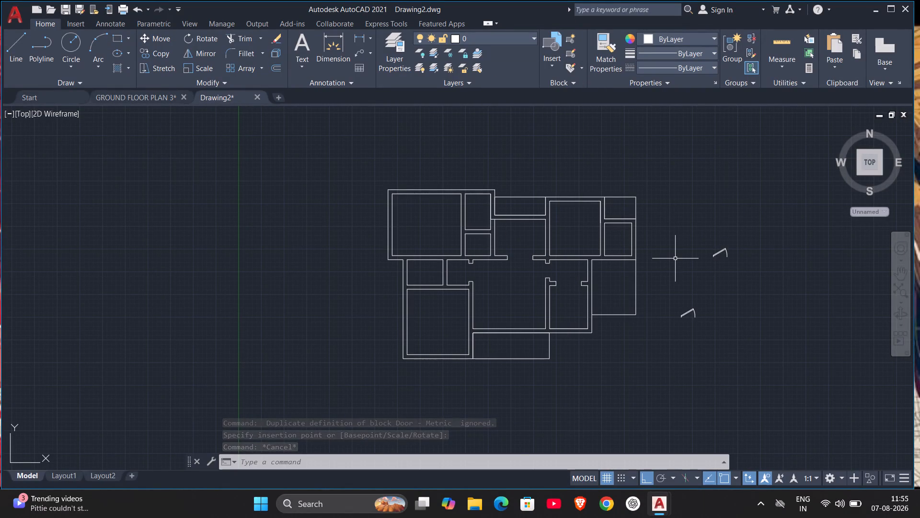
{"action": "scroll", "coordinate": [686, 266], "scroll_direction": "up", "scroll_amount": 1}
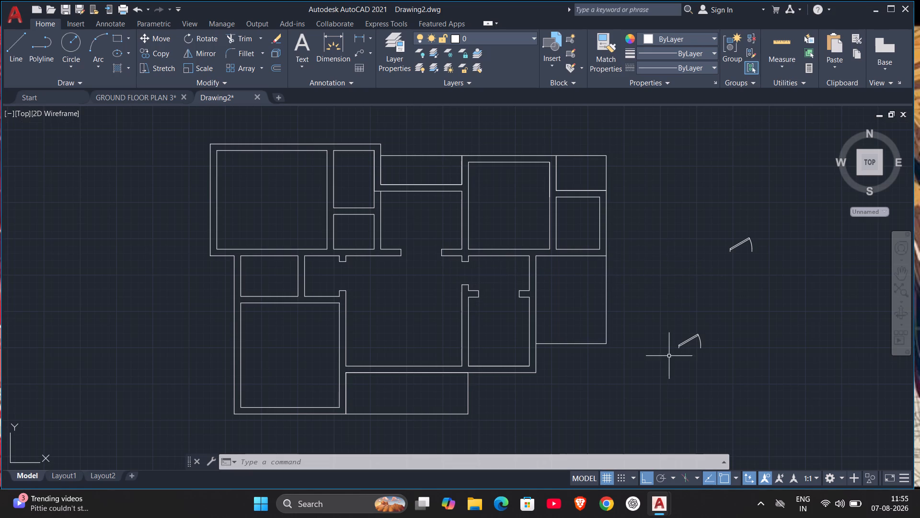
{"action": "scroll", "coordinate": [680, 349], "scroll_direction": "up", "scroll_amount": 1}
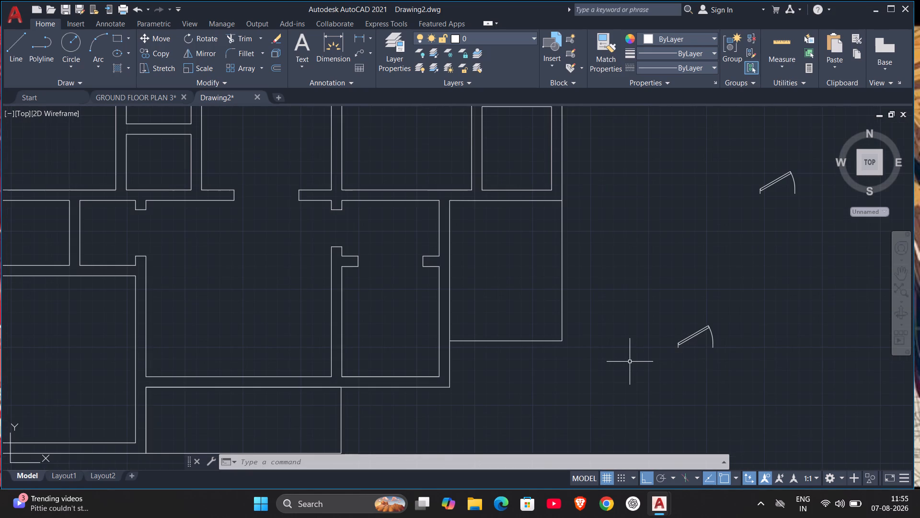
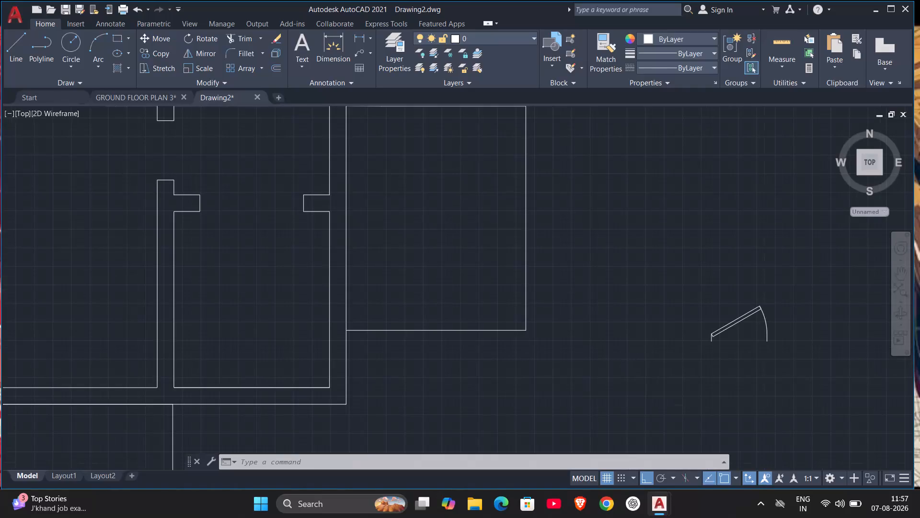
Copy the southern loose door block, with Ortho off, from its hinge-side base corner to the north jamb's east corner at the central room's east opening.
{"action": "scroll", "coordinate": [620, 358], "scroll_direction": "down", "scroll_amount": 1}
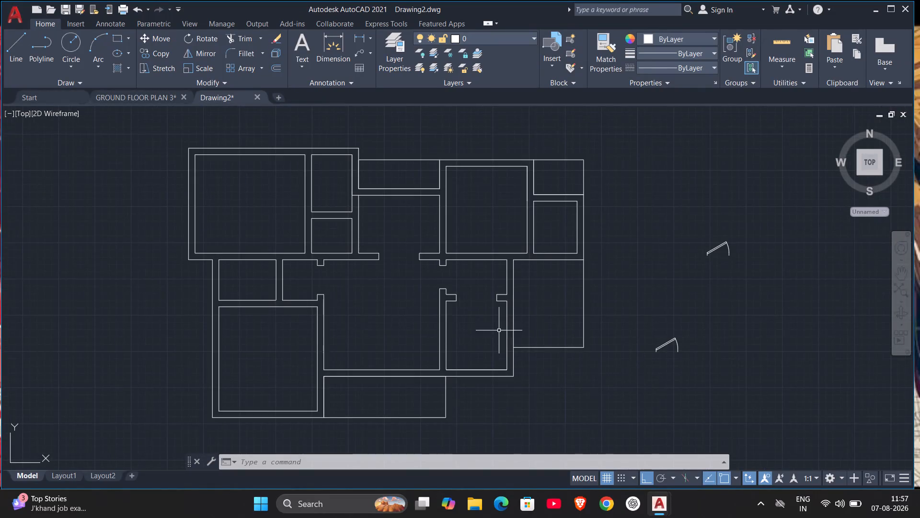
{"action": "scroll", "coordinate": [449, 286], "scroll_direction": "up", "scroll_amount": 1}
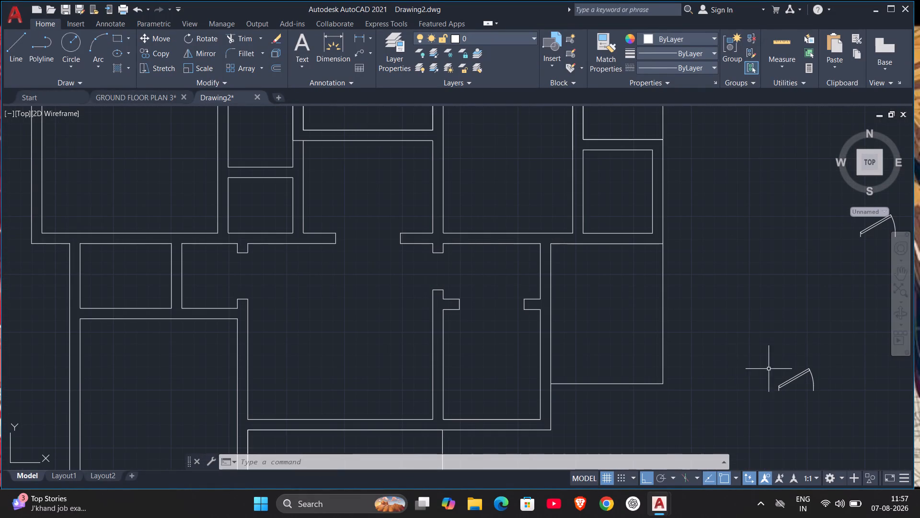
{"action": "left_click", "coordinate": [765, 357]}
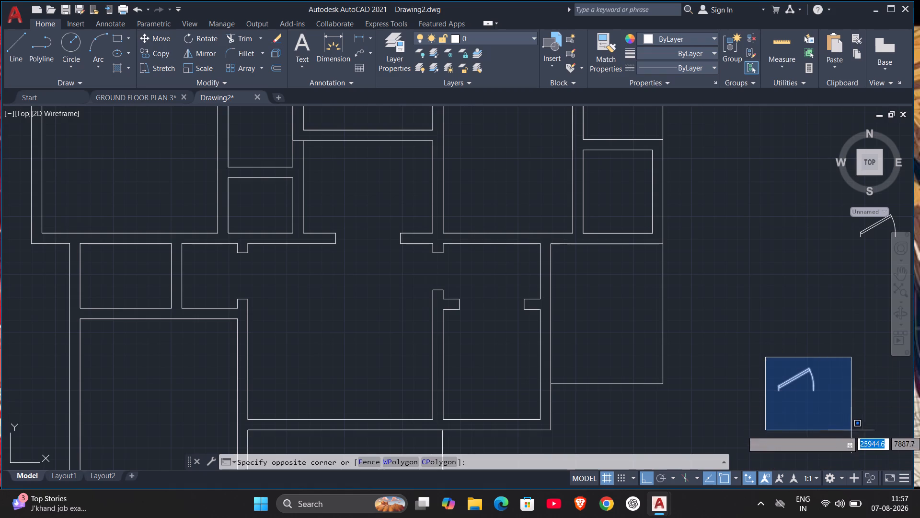
{"action": "left_click", "coordinate": [851, 430]}
{"action": "key", "text": "c"}
{"action": "key", "text": "o"}
{"action": "key", "text": "Return"}
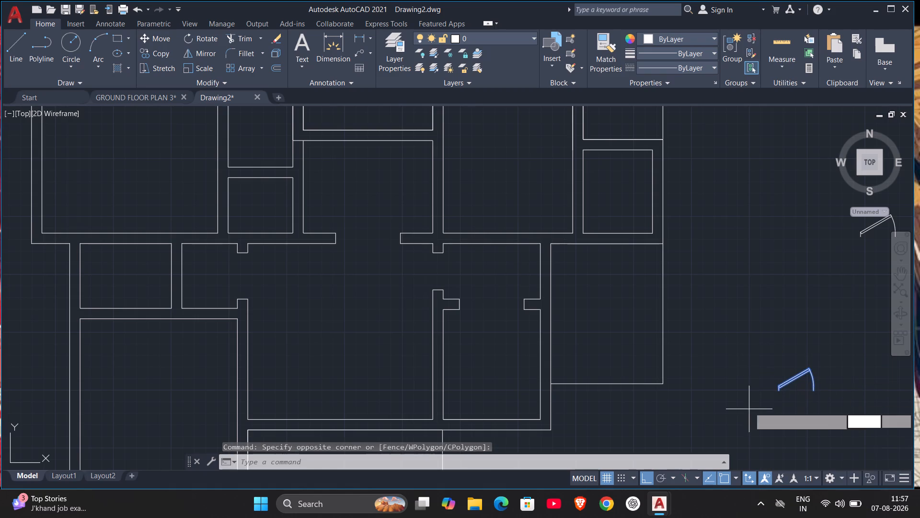
{"action": "scroll", "coordinate": [783, 411], "scroll_direction": "up", "scroll_amount": 2}
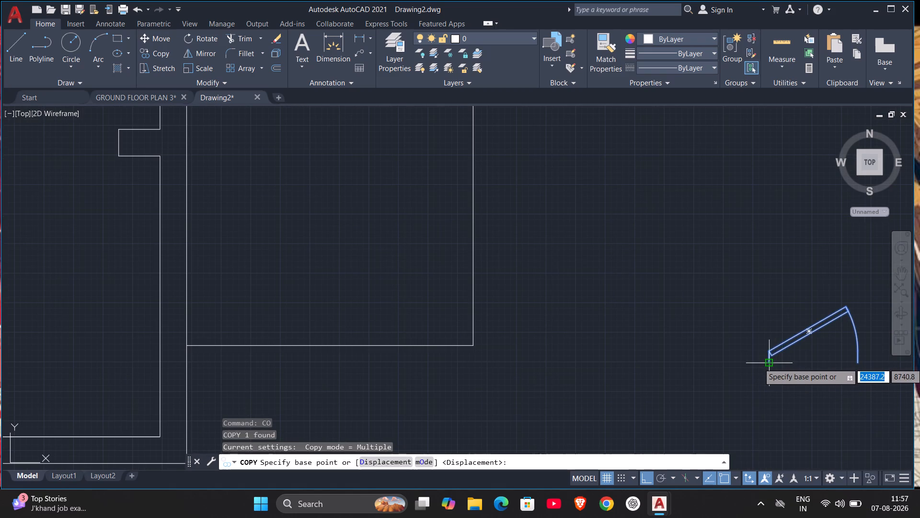
{"action": "left_click", "coordinate": [770, 363]}
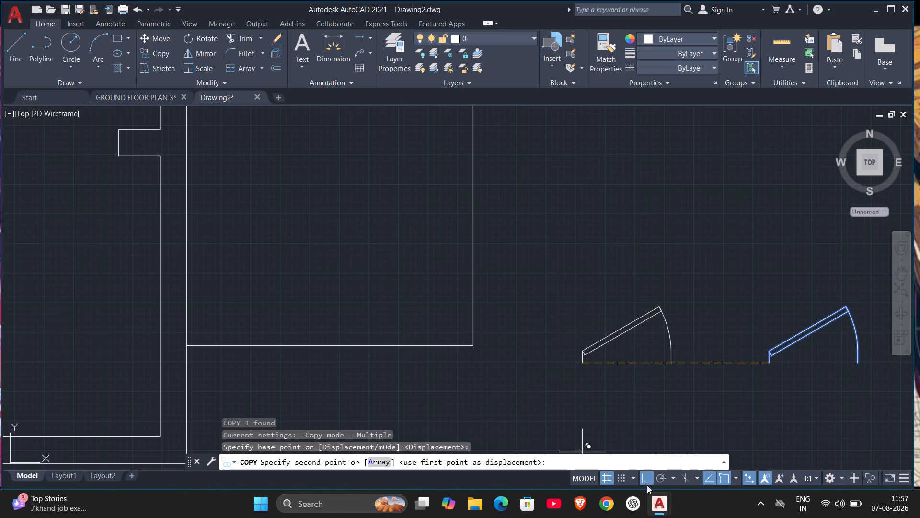
{"action": "left_click", "coordinate": [642, 475]}
{"action": "scroll", "coordinate": [514, 237], "scroll_direction": "down", "scroll_amount": 3}
{"action": "middle_click_drag", "start_coordinate": [498, 234], "coordinate": [731, 330]}
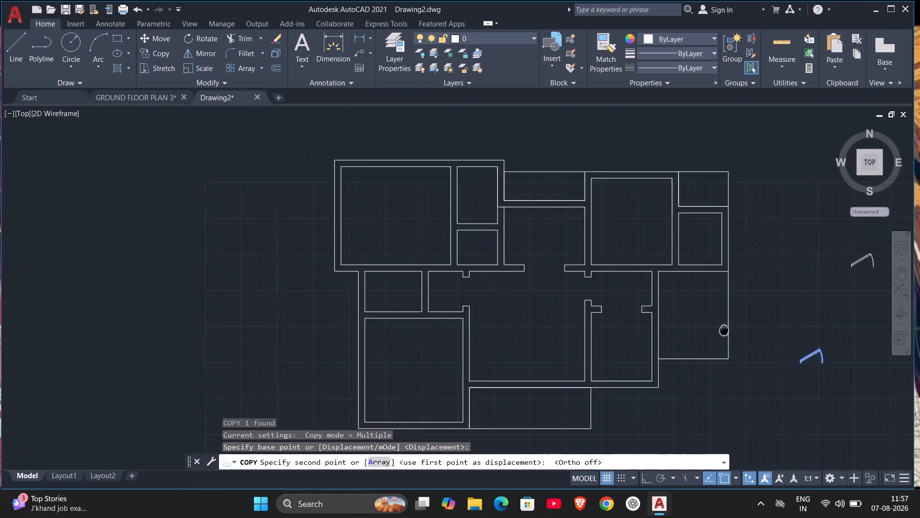
{"action": "middle_click_drag", "start_coordinate": [731, 330], "coordinate": [745, 333]}
{"action": "scroll", "coordinate": [606, 290], "scroll_direction": "up", "scroll_amount": 2}
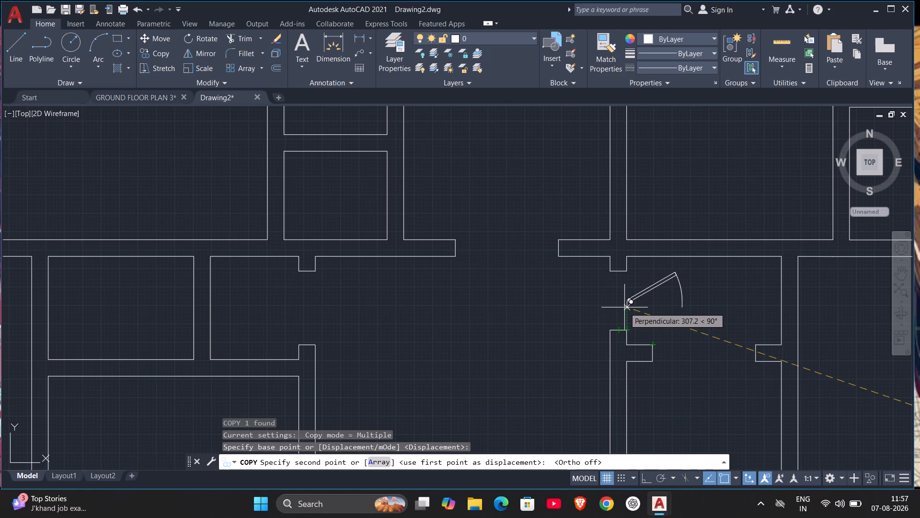
{"action": "left_click", "coordinate": [628, 267]}
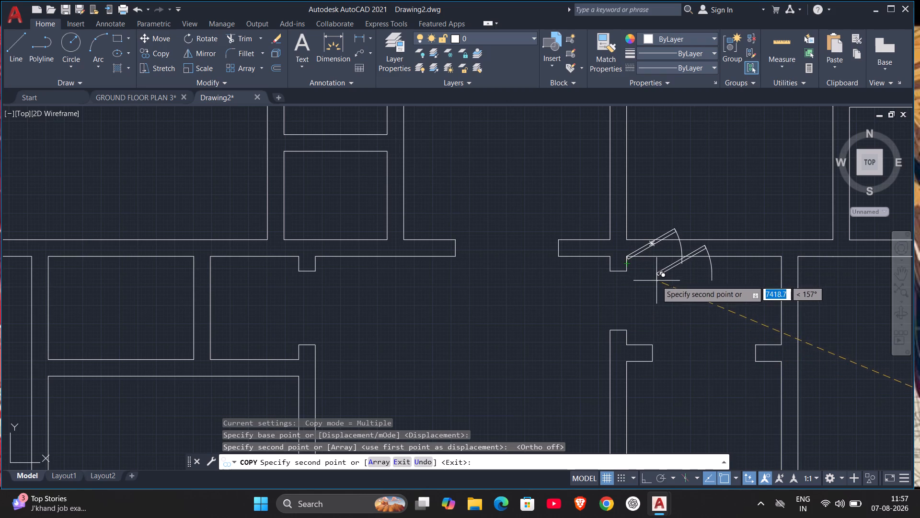
{"action": "key", "text": "ctrl+z"}
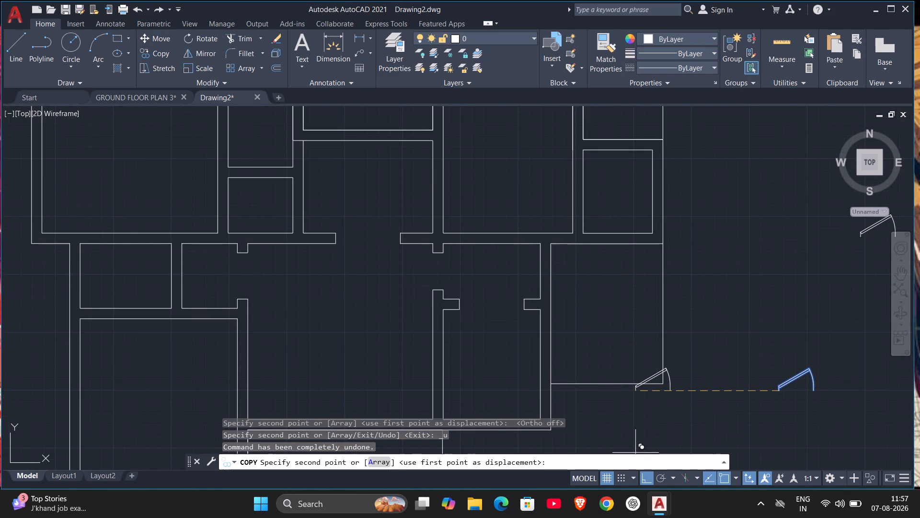
{"action": "key", "text": "F8"}
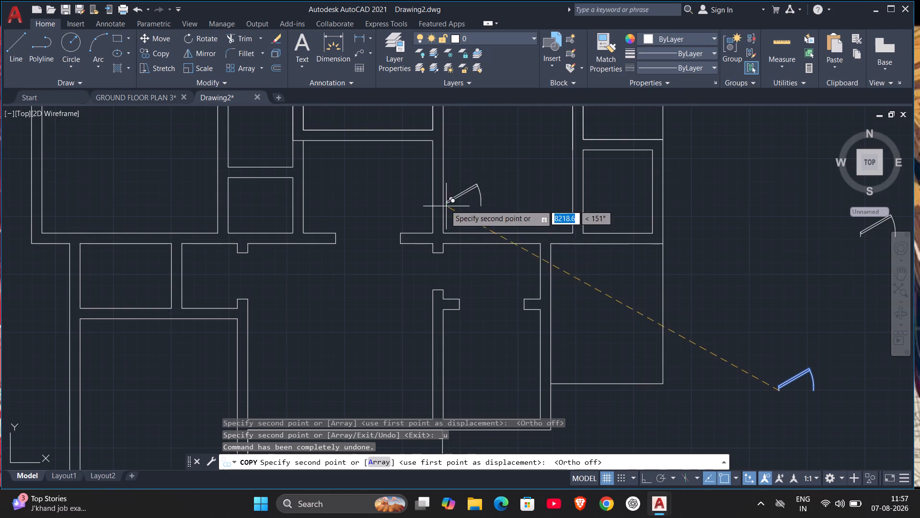
{"action": "middle_click_drag", "start_coordinate": [445, 205], "coordinate": [471, 230]}
{"action": "scroll", "coordinate": [462, 220], "scroll_direction": "down", "scroll_amount": 1}
{"action": "scroll", "coordinate": [470, 250], "scroll_direction": "up", "scroll_amount": 3}
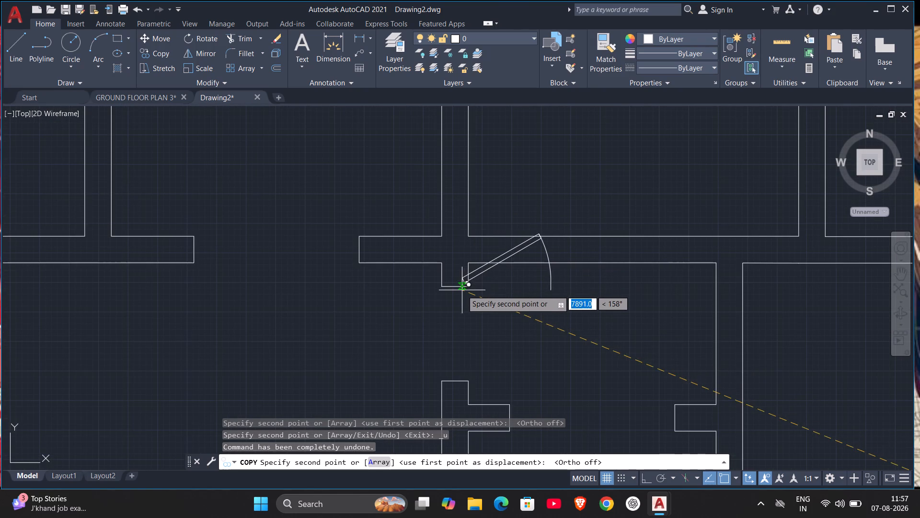
{"action": "left_click", "coordinate": [468, 287]}
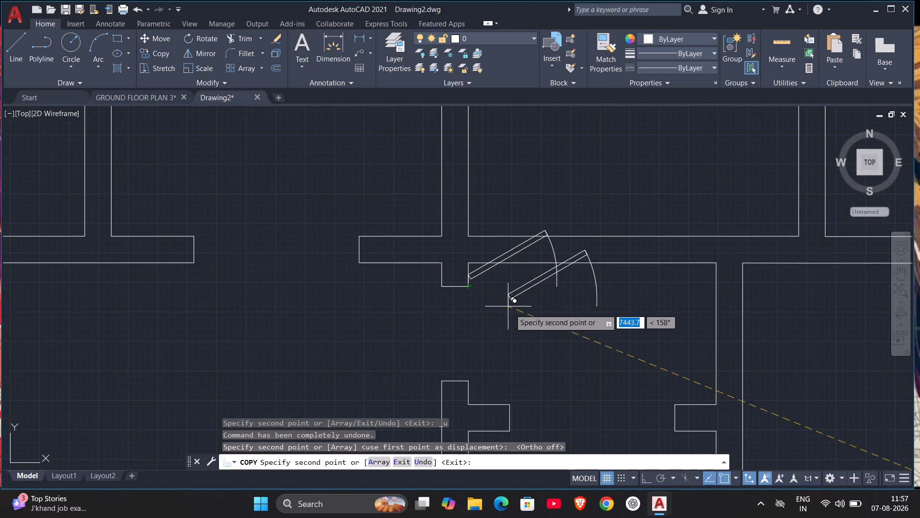
{"action": "key", "text": "Escape"}
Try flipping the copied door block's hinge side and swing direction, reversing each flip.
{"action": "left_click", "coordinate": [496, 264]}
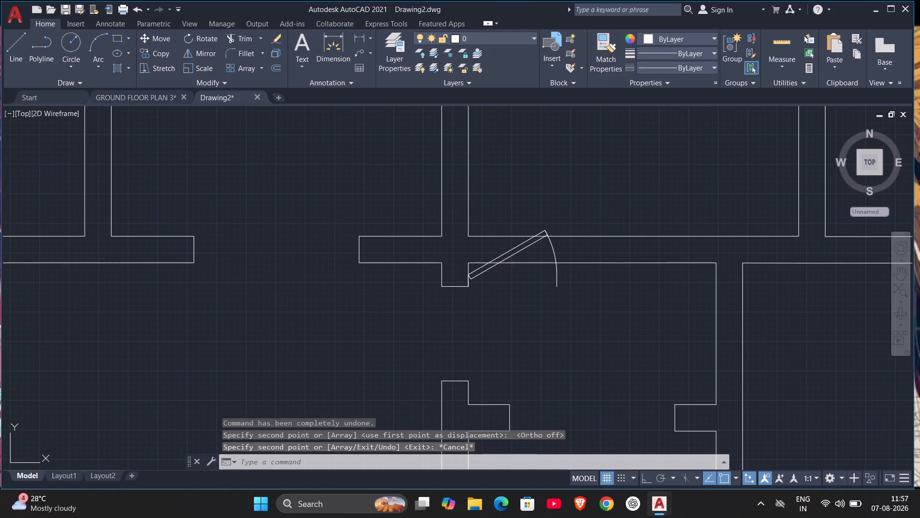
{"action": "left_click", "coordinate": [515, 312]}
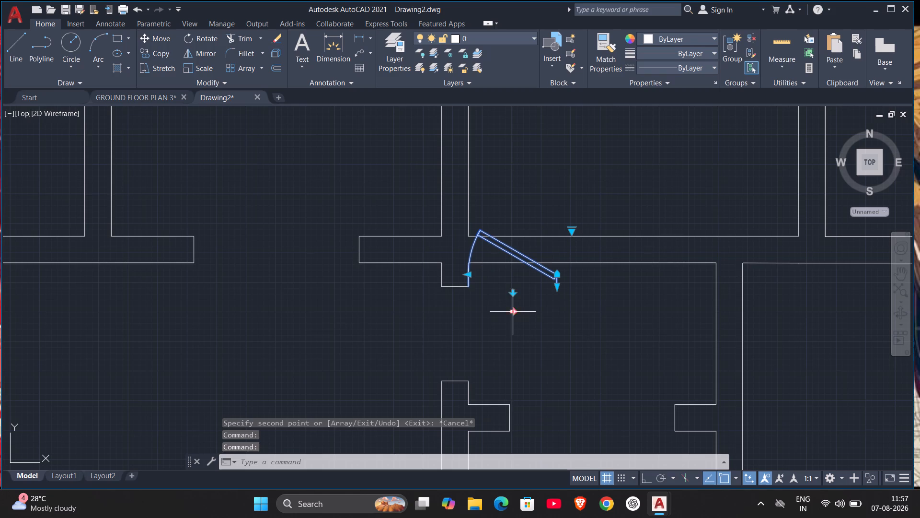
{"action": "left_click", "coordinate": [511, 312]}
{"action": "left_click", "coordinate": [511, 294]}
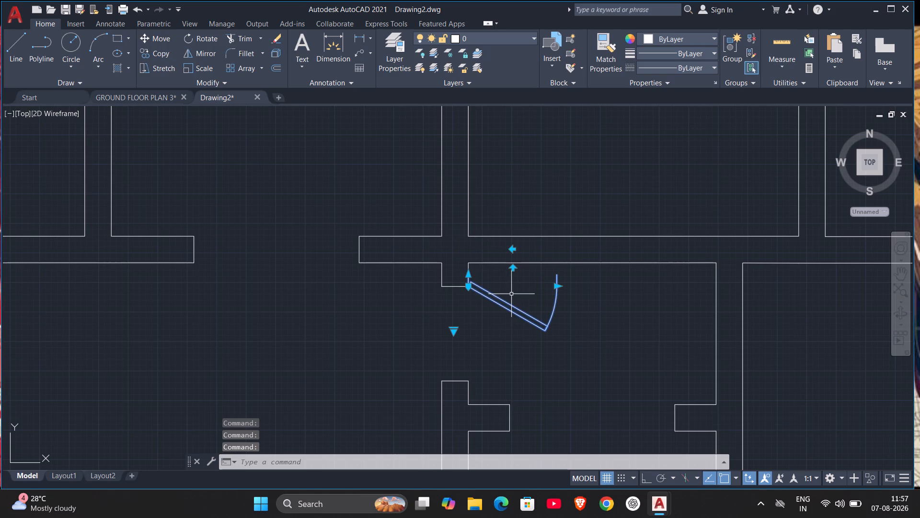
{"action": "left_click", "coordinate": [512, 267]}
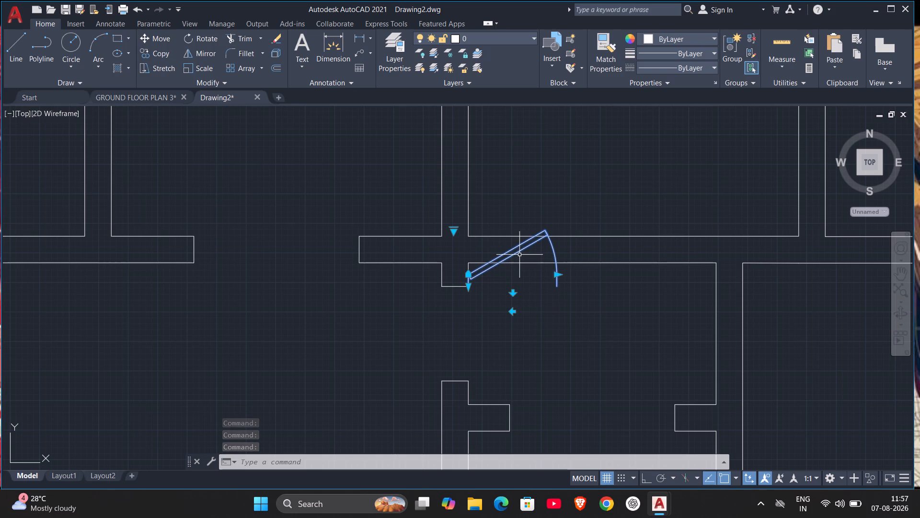
Rotate the copied door block about the north jamb corner so it spans the opening toward the south jamb corner.
{"action": "type", "text": "RO"}
{"action": "key", "text": "Return"}
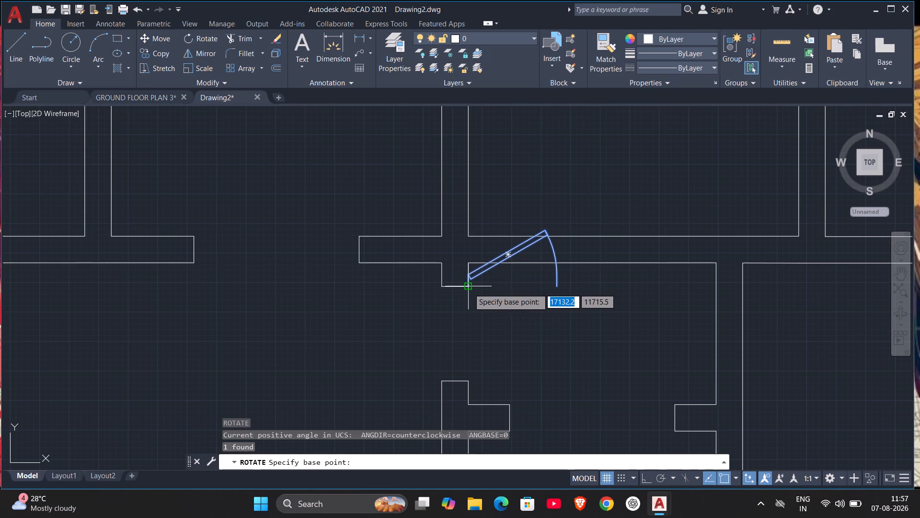
{"action": "left_click", "coordinate": [468, 288]}
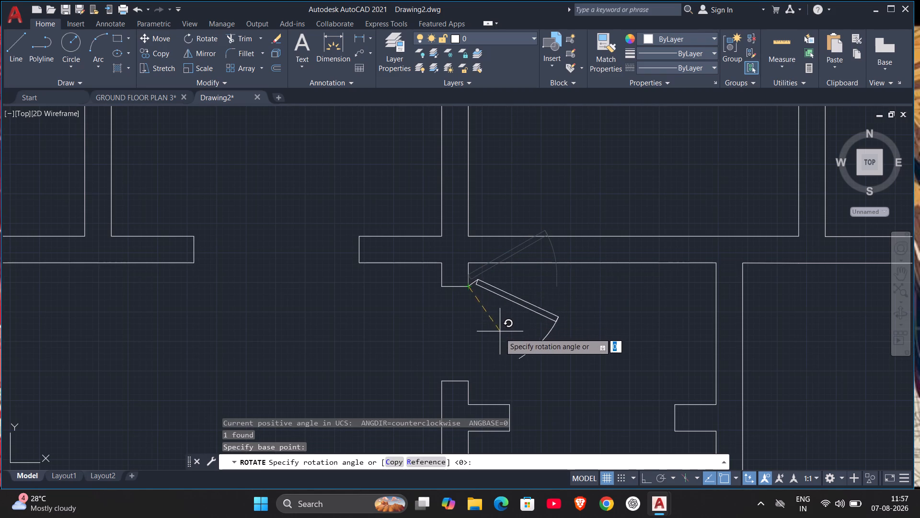
{"action": "left_click", "coordinate": [469, 382]}
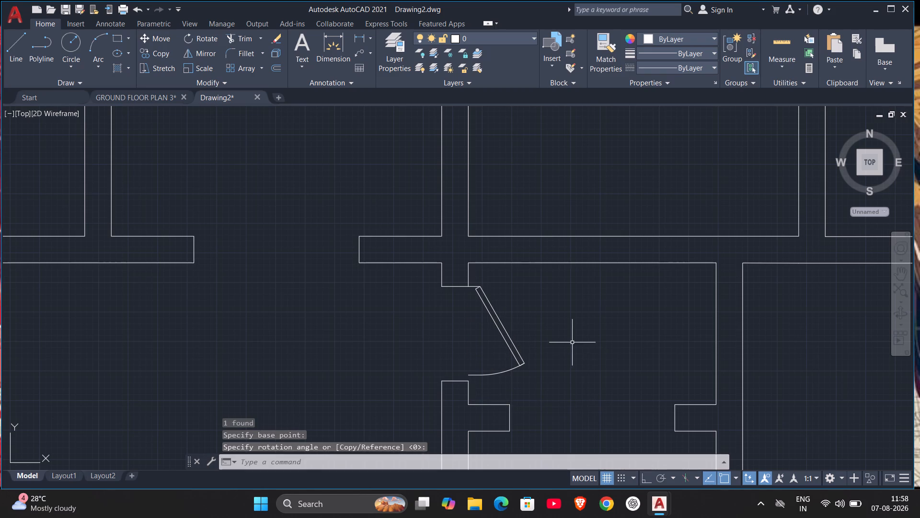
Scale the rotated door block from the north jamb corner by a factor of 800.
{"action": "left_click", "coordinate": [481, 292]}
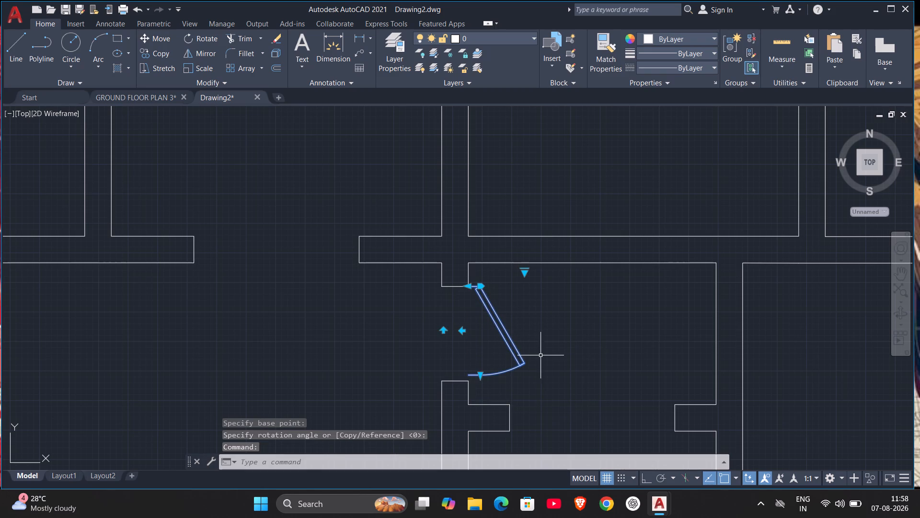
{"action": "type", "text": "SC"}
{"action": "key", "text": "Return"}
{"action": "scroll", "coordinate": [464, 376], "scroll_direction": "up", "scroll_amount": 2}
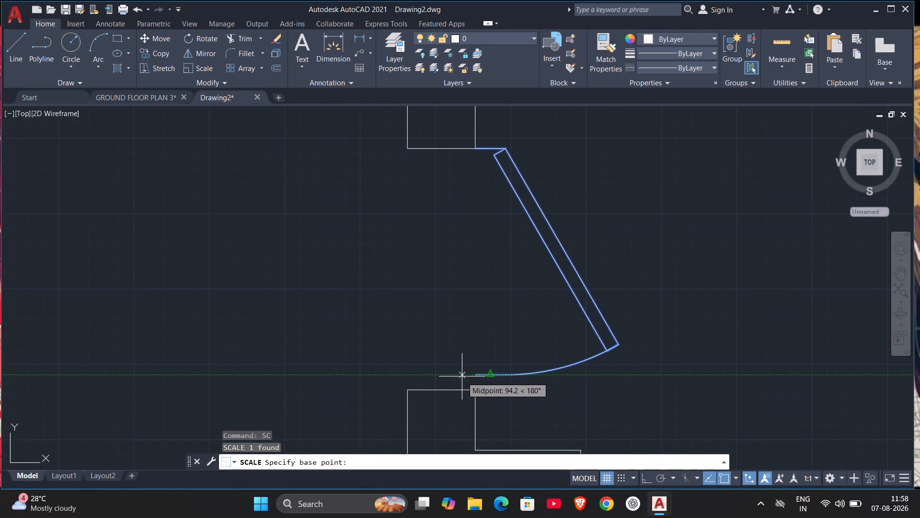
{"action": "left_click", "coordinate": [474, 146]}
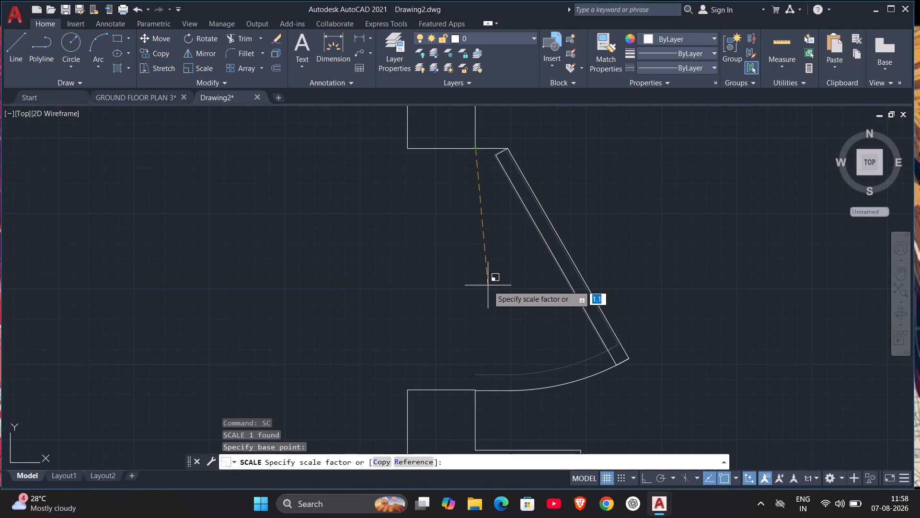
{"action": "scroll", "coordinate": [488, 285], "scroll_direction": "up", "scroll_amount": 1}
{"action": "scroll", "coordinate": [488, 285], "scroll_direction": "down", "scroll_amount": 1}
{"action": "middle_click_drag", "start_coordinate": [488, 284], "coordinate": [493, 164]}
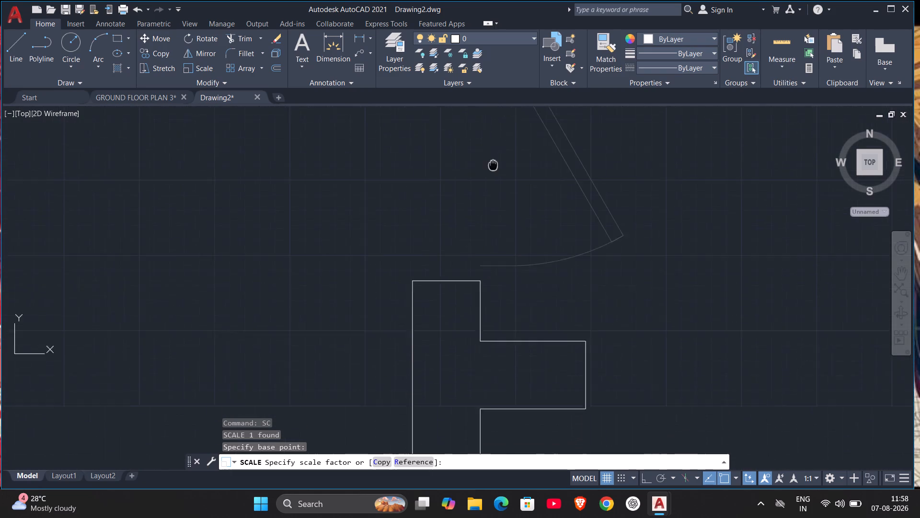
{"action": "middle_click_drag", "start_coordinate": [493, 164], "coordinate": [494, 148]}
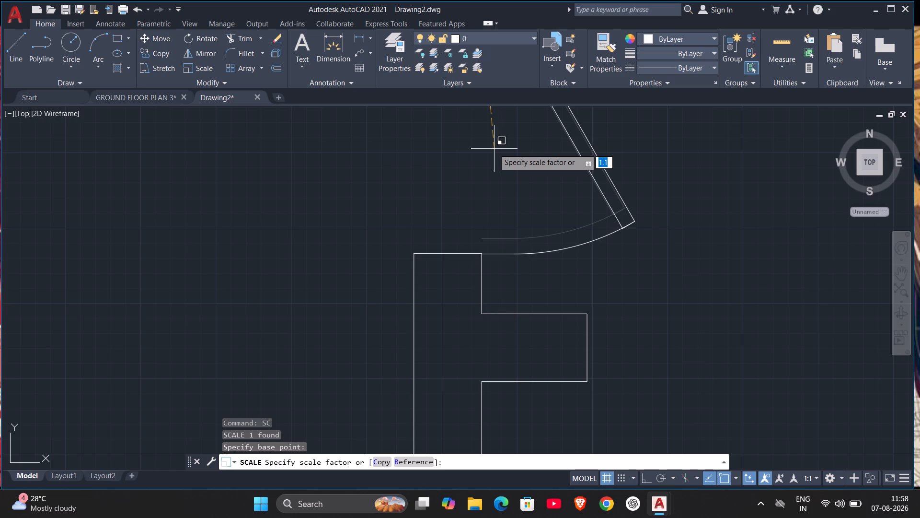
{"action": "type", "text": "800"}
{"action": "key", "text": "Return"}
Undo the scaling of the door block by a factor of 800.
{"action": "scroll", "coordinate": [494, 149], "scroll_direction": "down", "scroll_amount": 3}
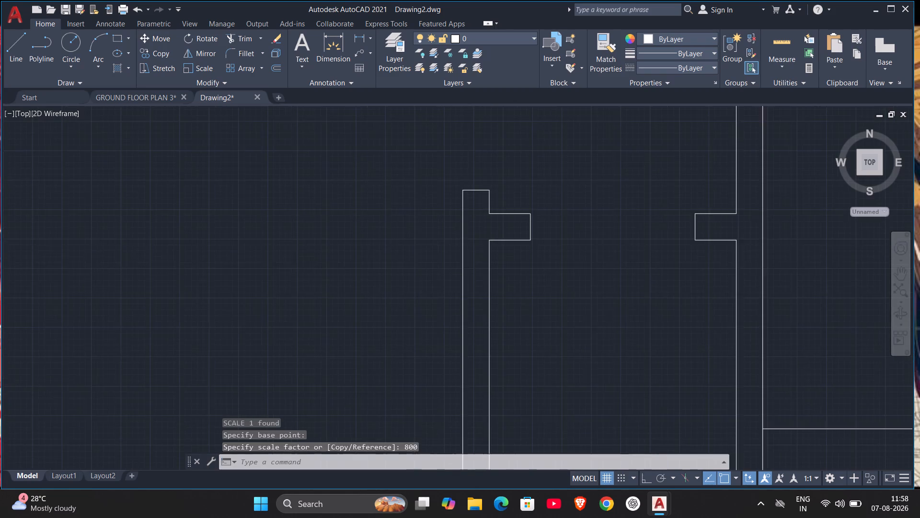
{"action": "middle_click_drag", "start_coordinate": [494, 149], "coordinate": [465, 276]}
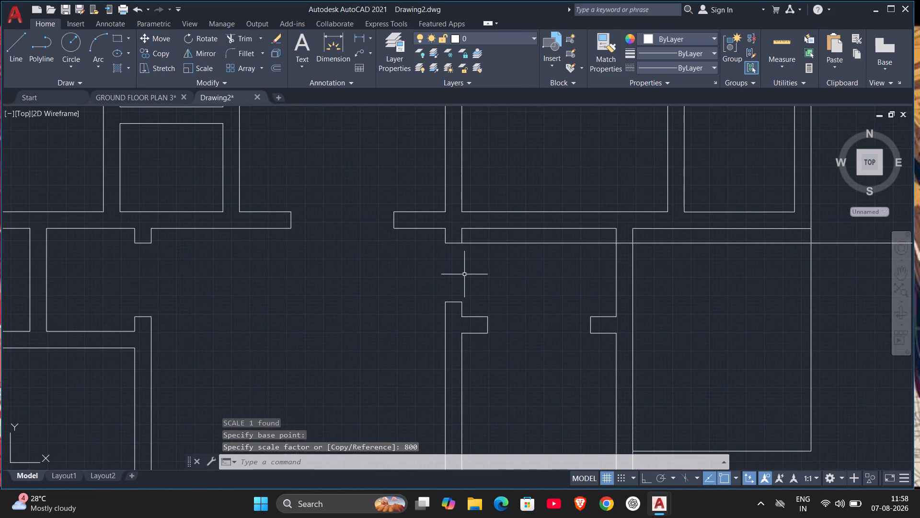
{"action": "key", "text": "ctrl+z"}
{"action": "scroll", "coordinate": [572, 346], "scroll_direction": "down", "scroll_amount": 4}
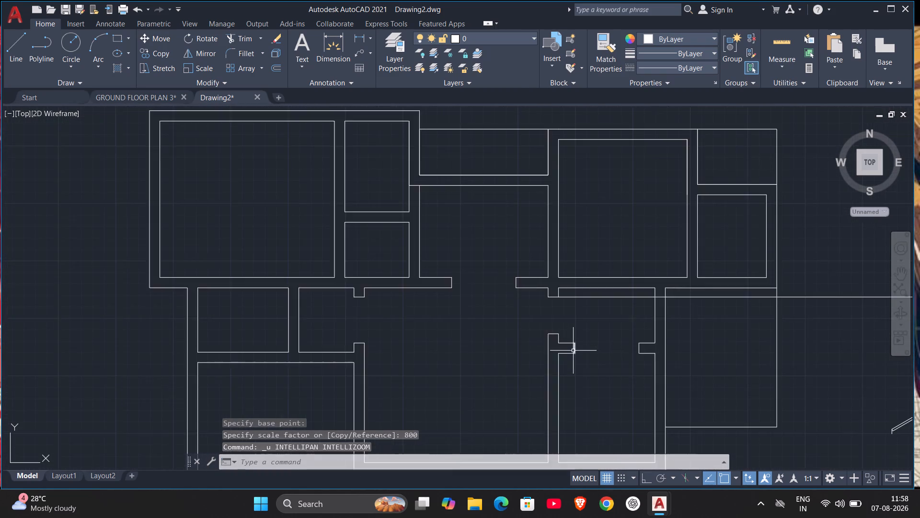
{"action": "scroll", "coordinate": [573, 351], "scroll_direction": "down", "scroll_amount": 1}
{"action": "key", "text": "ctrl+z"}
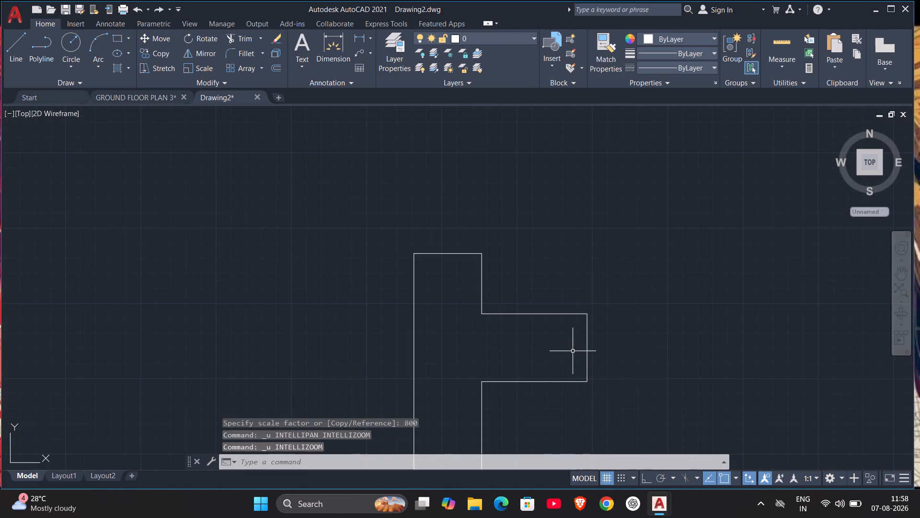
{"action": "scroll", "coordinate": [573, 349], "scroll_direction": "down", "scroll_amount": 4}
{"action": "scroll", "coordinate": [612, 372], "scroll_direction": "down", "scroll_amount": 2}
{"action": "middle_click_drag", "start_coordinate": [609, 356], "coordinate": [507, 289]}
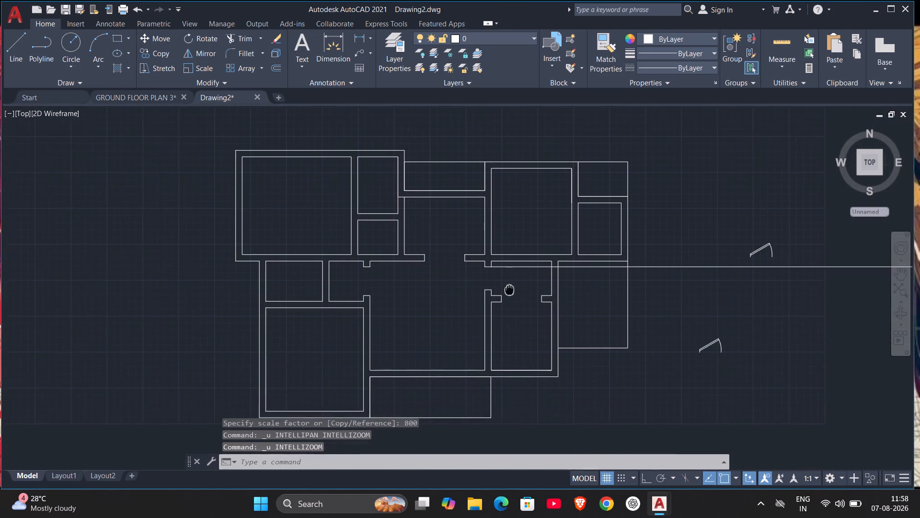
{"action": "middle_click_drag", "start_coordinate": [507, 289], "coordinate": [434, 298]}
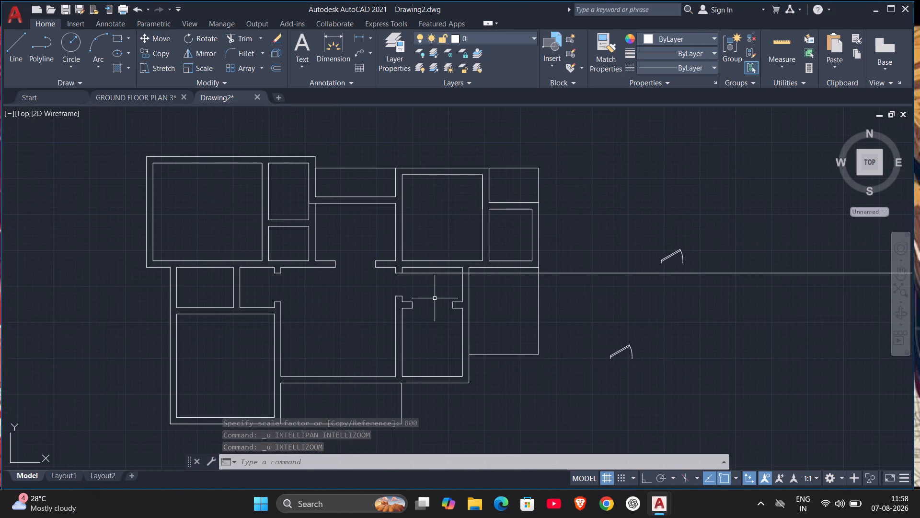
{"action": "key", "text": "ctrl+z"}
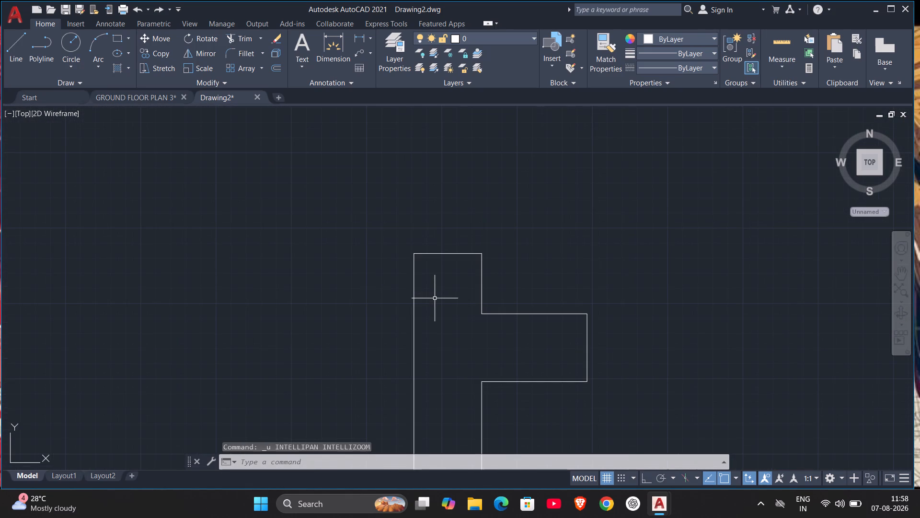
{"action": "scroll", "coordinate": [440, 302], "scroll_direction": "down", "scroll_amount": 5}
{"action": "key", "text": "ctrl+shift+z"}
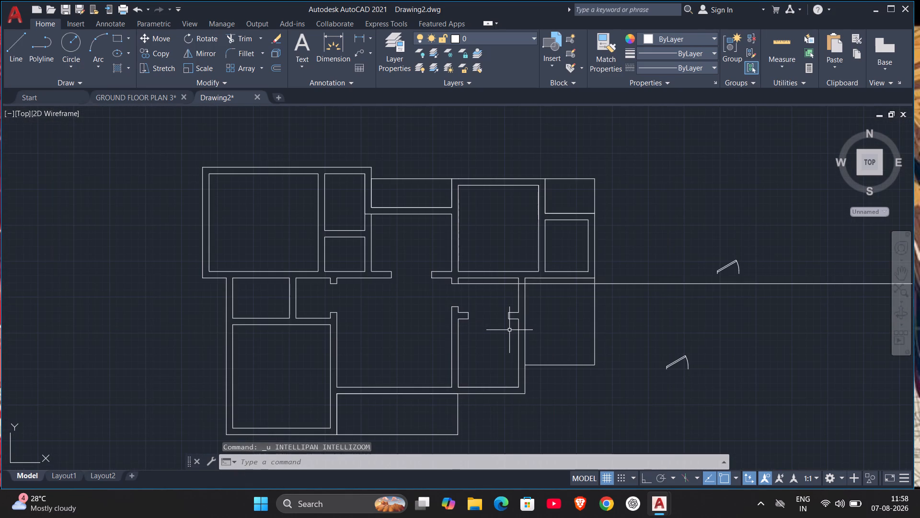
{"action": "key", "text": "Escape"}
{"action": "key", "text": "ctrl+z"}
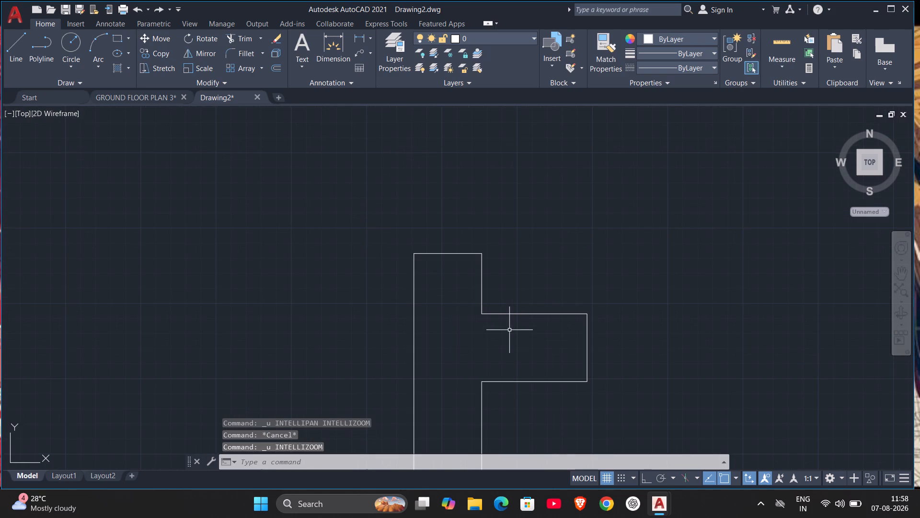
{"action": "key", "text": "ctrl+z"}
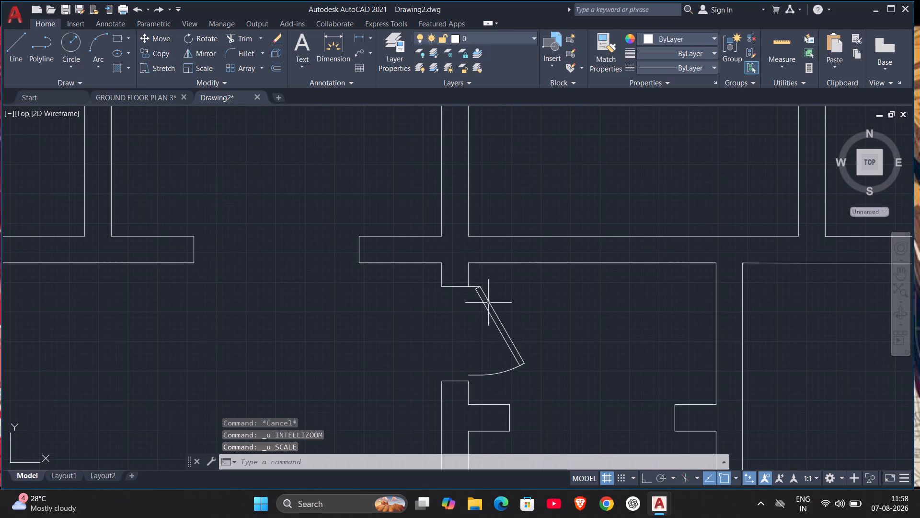
Stretch the door block's width to 800 mm so its swing ends level with the south jamb of the central room's east opening.
{"action": "left_click", "coordinate": [483, 296]}
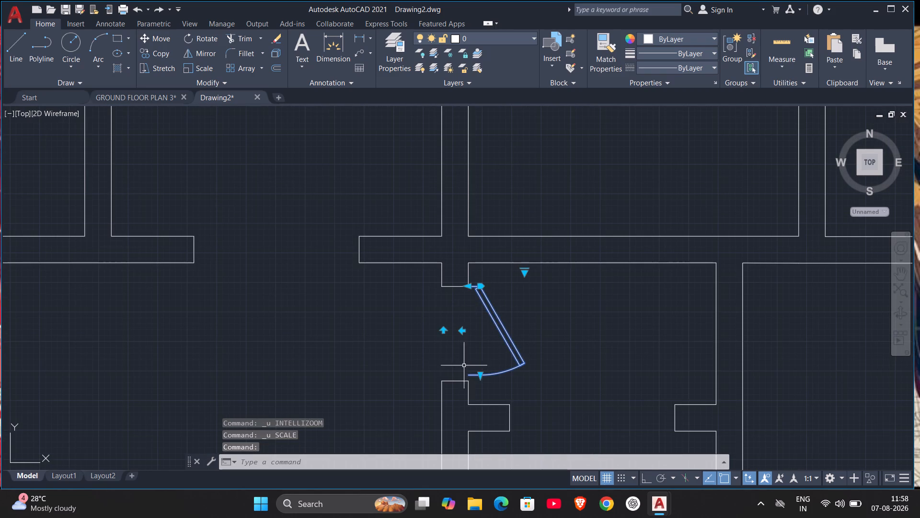
{"action": "left_click", "coordinate": [480, 375]}
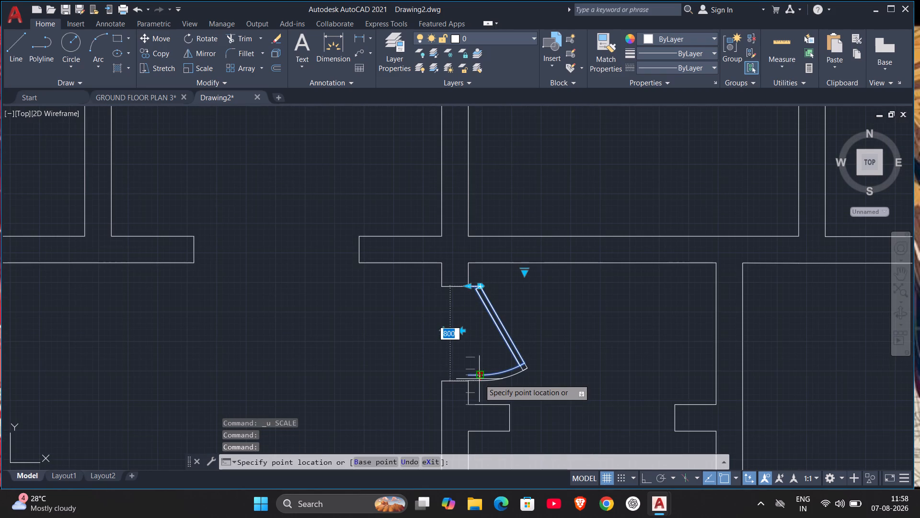
{"action": "scroll", "coordinate": [479, 379], "scroll_direction": "up", "scroll_amount": 2}
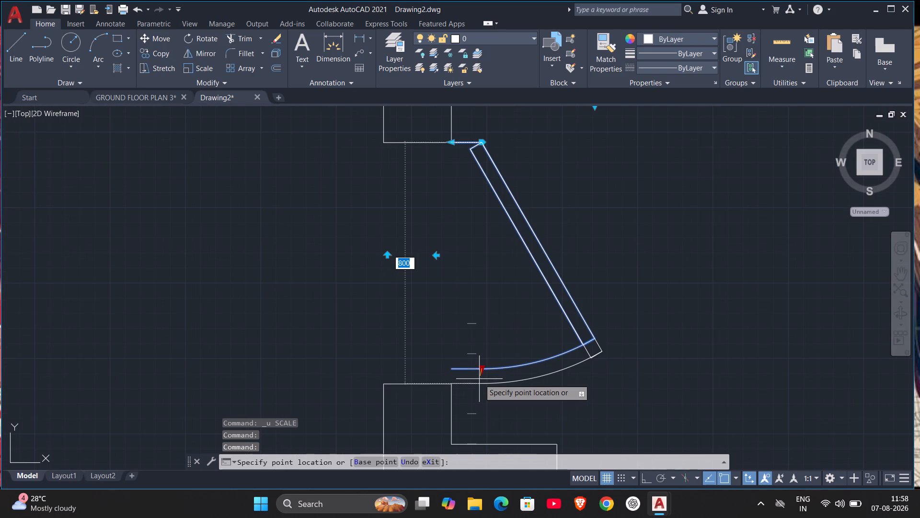
{"action": "left_click", "coordinate": [477, 384]}
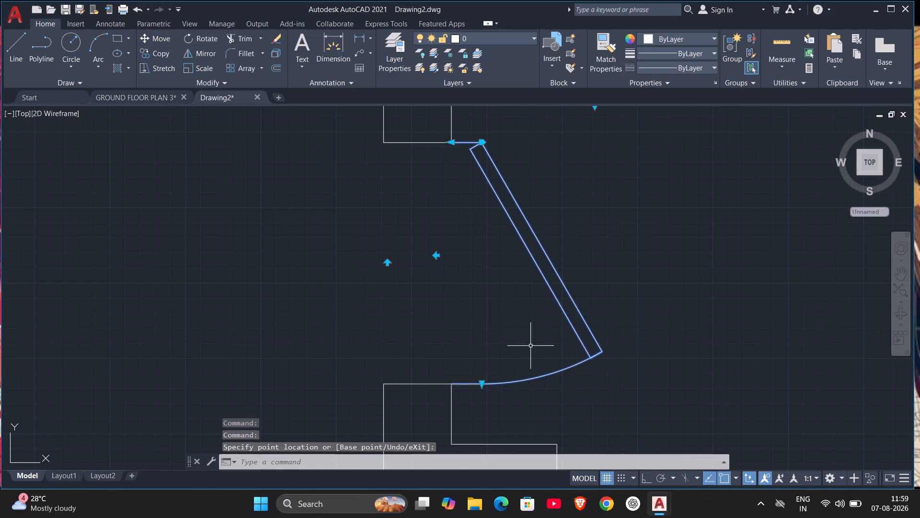
{"action": "scroll", "coordinate": [535, 333], "scroll_direction": "down", "scroll_amount": 1}
{"action": "key", "text": "Escape"}
{"action": "scroll", "coordinate": [581, 283], "scroll_direction": "down", "scroll_amount": 4}
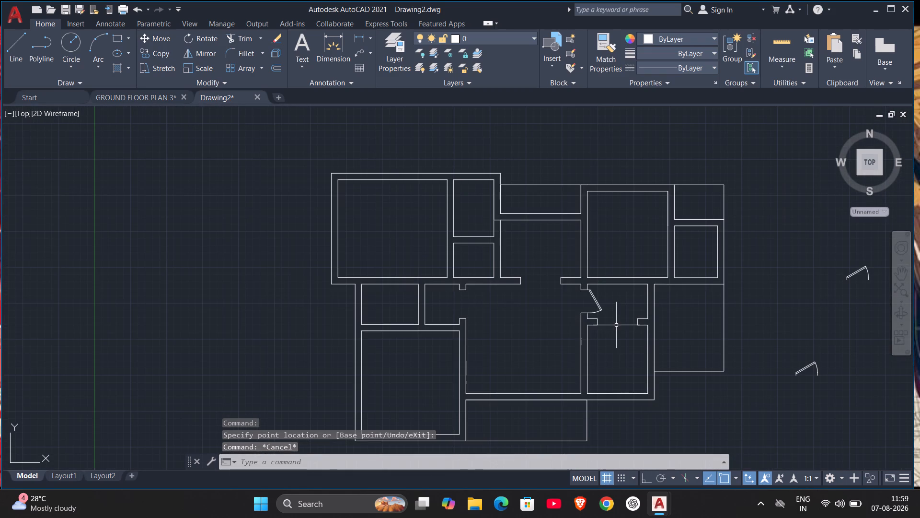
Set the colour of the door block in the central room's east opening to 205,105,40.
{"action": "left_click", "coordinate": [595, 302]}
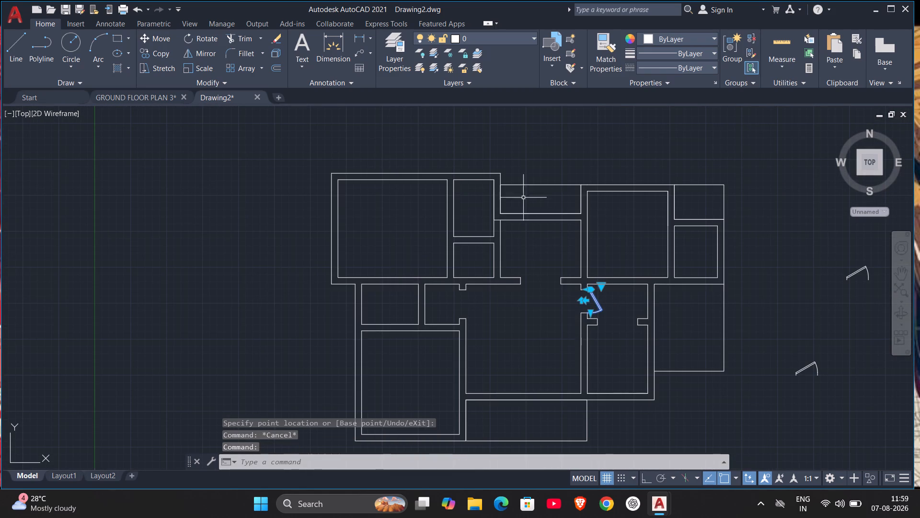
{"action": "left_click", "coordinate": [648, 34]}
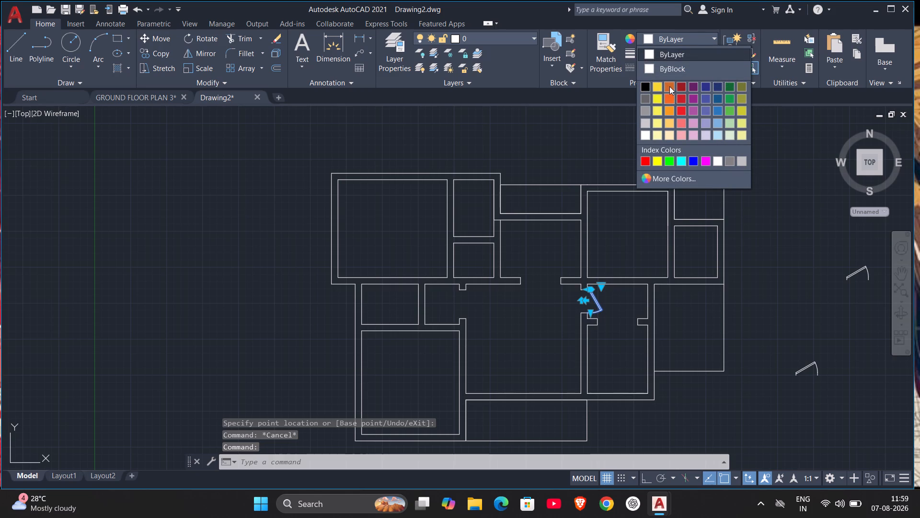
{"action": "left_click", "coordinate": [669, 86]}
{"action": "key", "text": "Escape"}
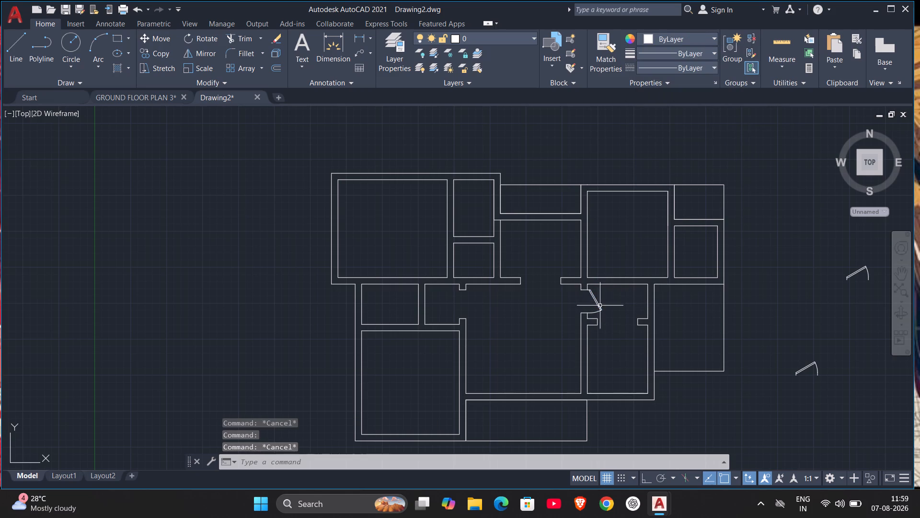
Set the colour of the door block in the central room's east opening to Red.
{"action": "left_click", "coordinate": [592, 298]}
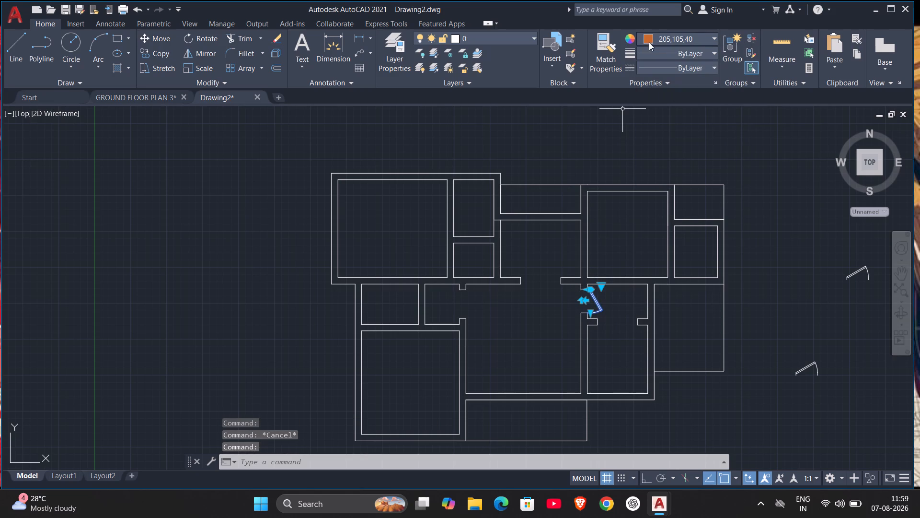
{"action": "left_click", "coordinate": [650, 42]}
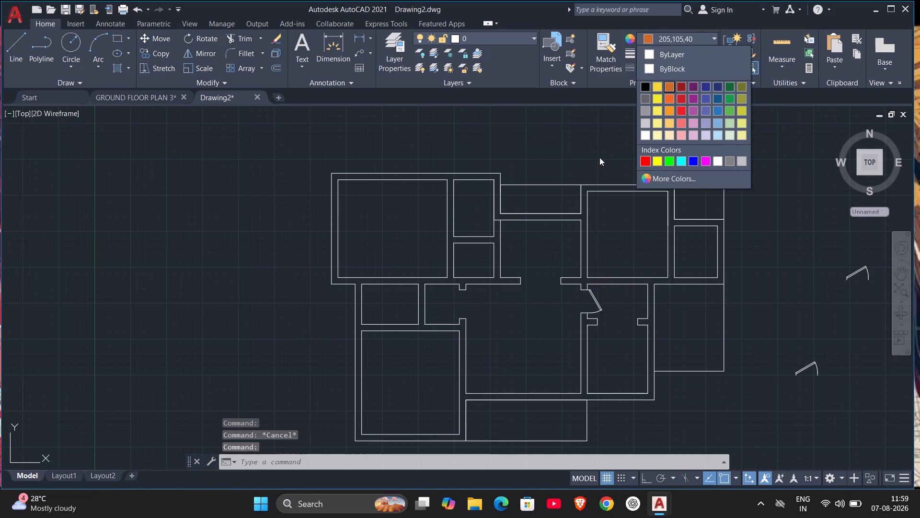
{"action": "left_click", "coordinate": [646, 157]}
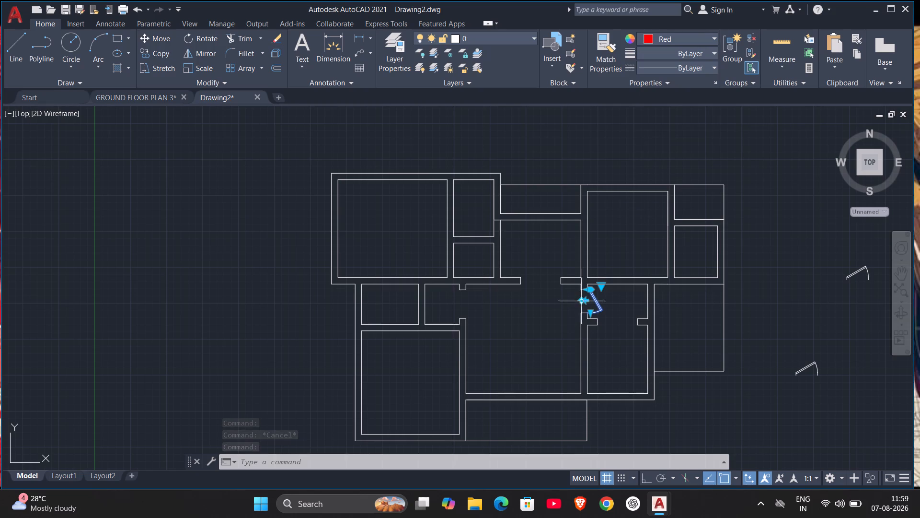
{"action": "scroll", "coordinate": [609, 303], "scroll_direction": "up", "scroll_amount": 3}
{"action": "key", "text": "grave"}
{"action": "key", "text": "Tab"}
{"action": "key", "text": "Escape"}
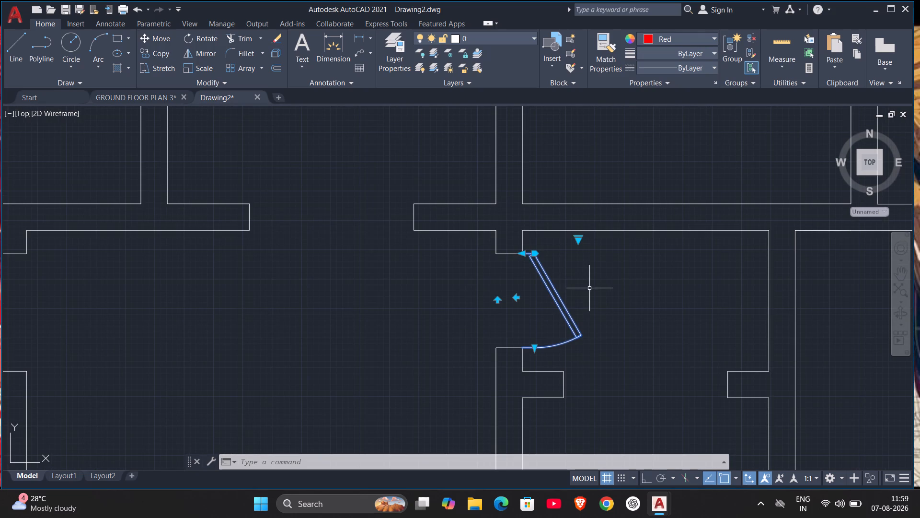
{"action": "key", "text": "Escape"}
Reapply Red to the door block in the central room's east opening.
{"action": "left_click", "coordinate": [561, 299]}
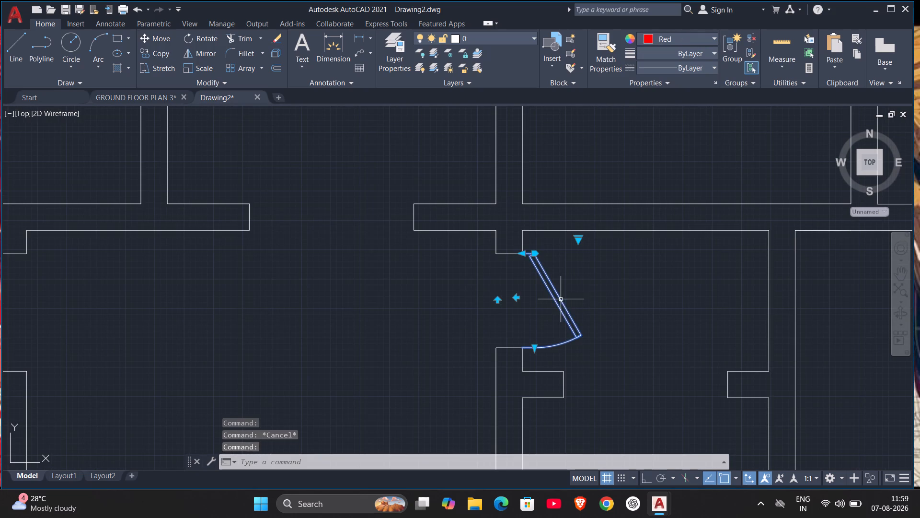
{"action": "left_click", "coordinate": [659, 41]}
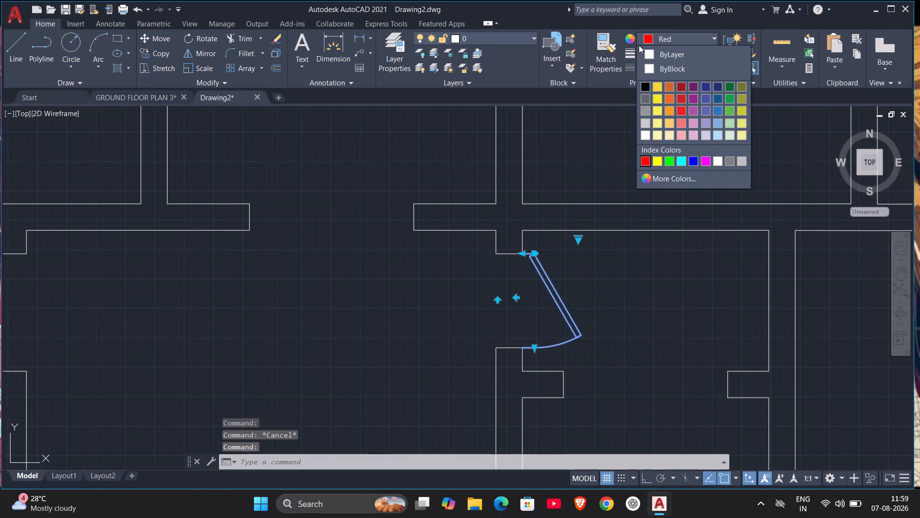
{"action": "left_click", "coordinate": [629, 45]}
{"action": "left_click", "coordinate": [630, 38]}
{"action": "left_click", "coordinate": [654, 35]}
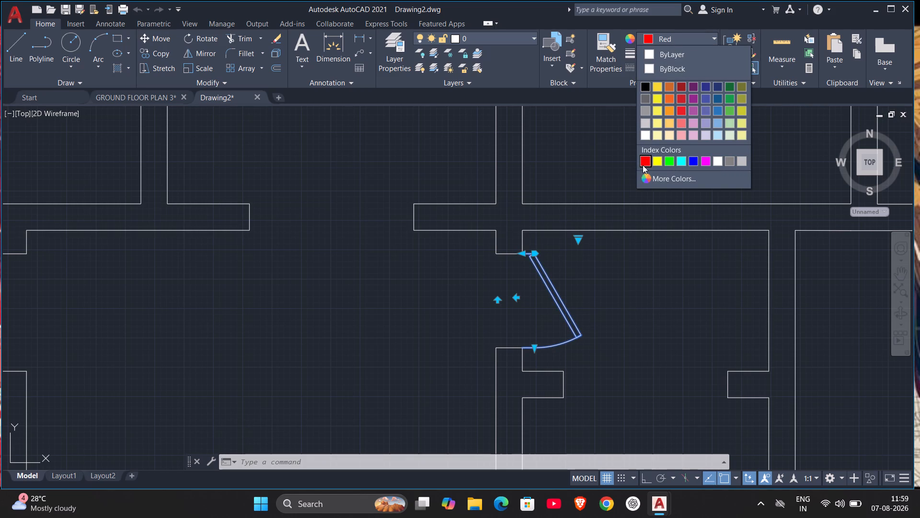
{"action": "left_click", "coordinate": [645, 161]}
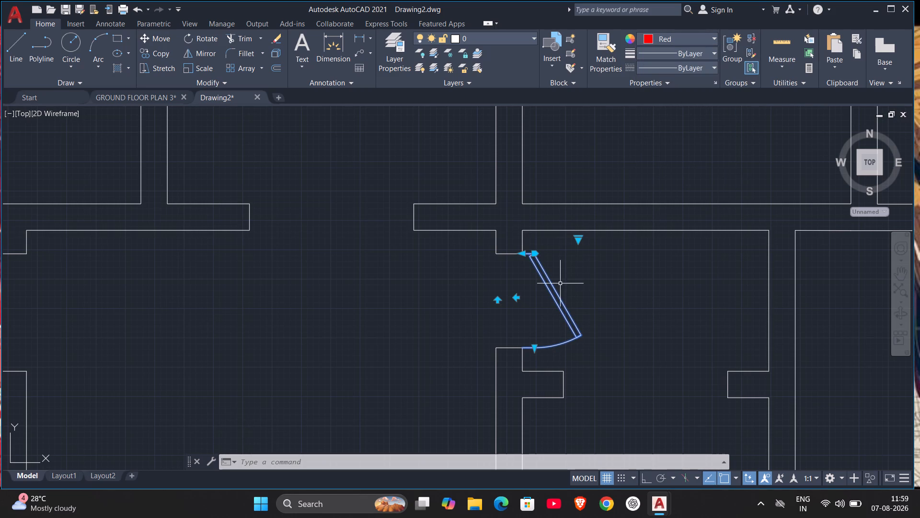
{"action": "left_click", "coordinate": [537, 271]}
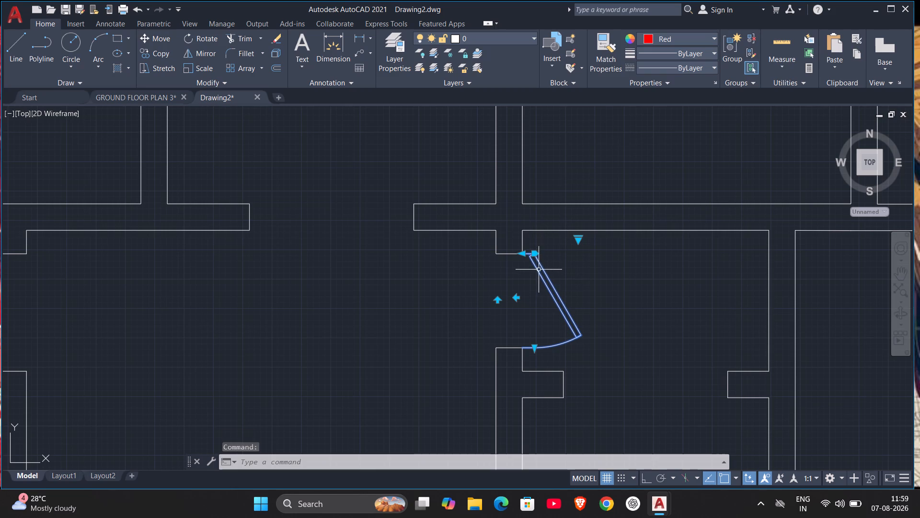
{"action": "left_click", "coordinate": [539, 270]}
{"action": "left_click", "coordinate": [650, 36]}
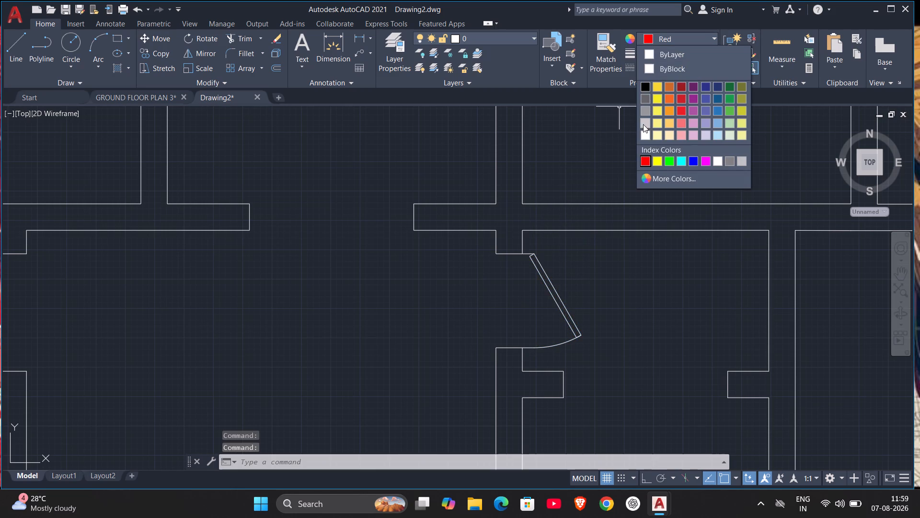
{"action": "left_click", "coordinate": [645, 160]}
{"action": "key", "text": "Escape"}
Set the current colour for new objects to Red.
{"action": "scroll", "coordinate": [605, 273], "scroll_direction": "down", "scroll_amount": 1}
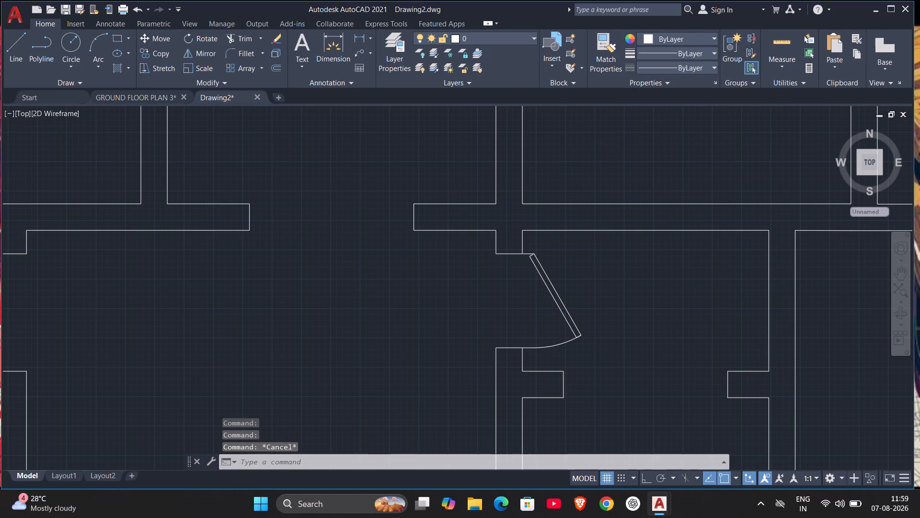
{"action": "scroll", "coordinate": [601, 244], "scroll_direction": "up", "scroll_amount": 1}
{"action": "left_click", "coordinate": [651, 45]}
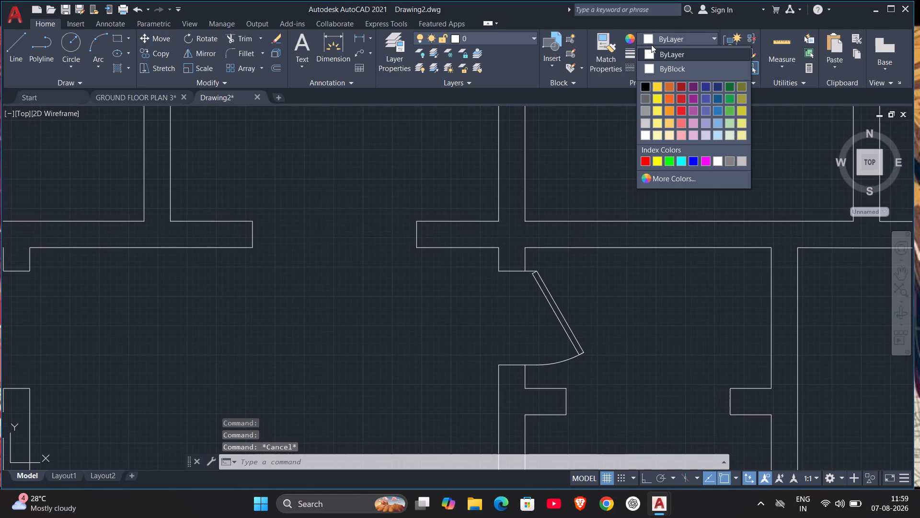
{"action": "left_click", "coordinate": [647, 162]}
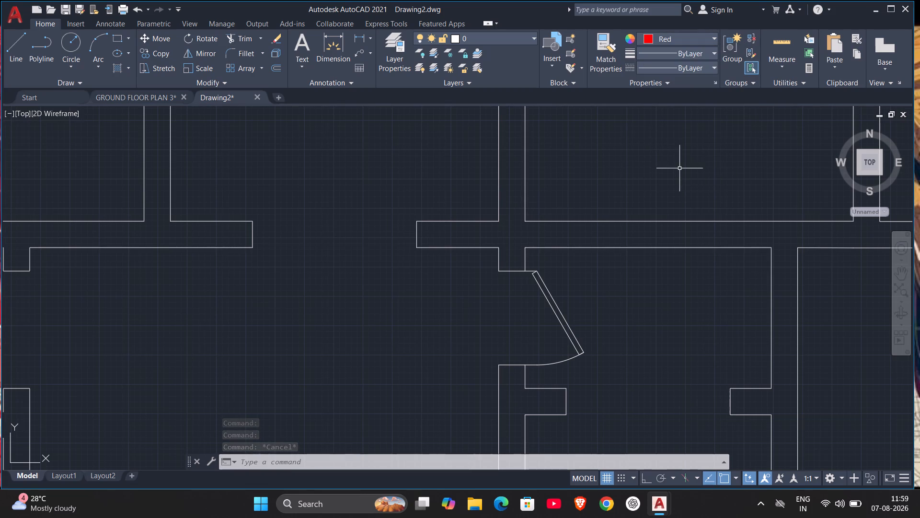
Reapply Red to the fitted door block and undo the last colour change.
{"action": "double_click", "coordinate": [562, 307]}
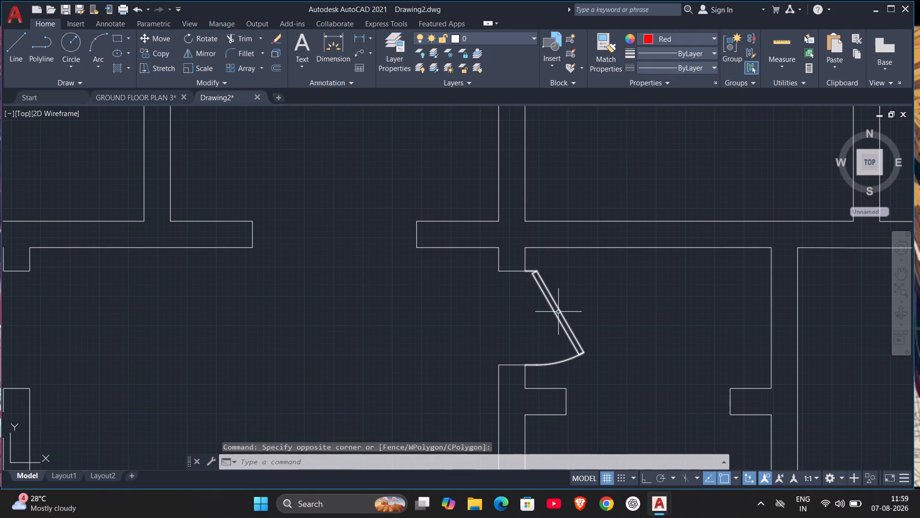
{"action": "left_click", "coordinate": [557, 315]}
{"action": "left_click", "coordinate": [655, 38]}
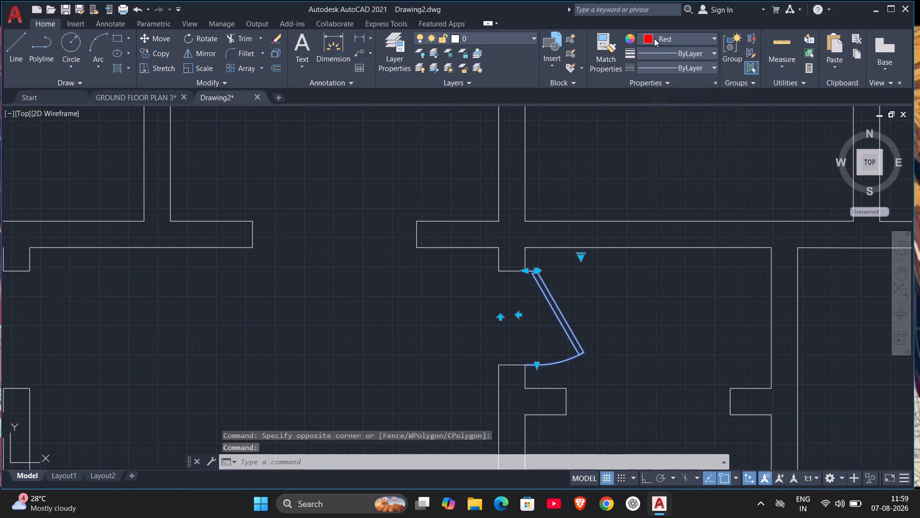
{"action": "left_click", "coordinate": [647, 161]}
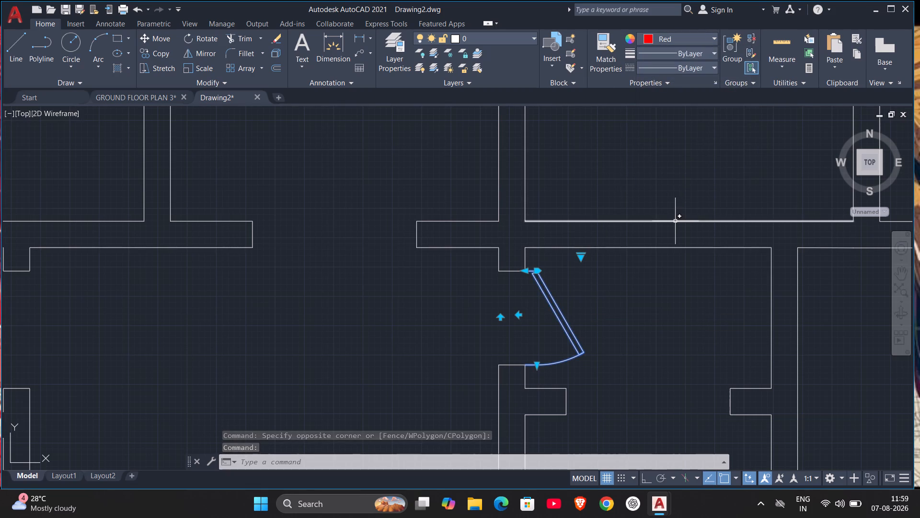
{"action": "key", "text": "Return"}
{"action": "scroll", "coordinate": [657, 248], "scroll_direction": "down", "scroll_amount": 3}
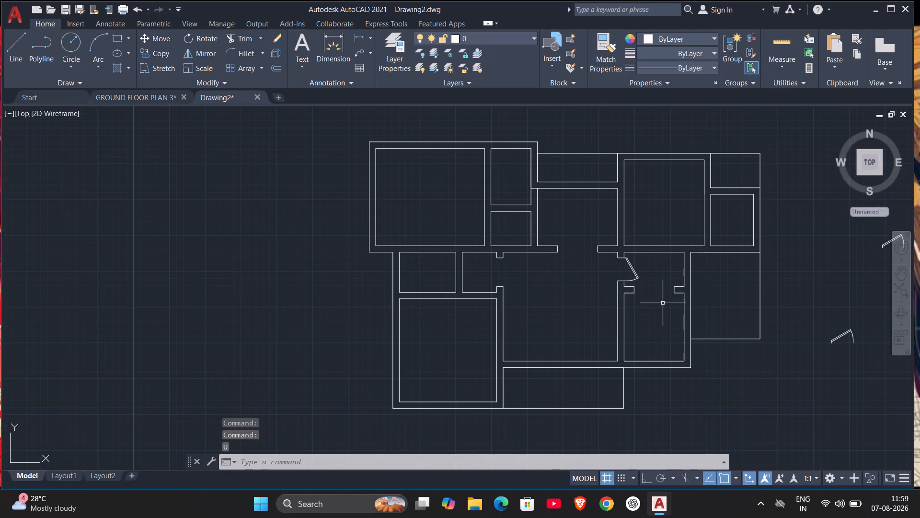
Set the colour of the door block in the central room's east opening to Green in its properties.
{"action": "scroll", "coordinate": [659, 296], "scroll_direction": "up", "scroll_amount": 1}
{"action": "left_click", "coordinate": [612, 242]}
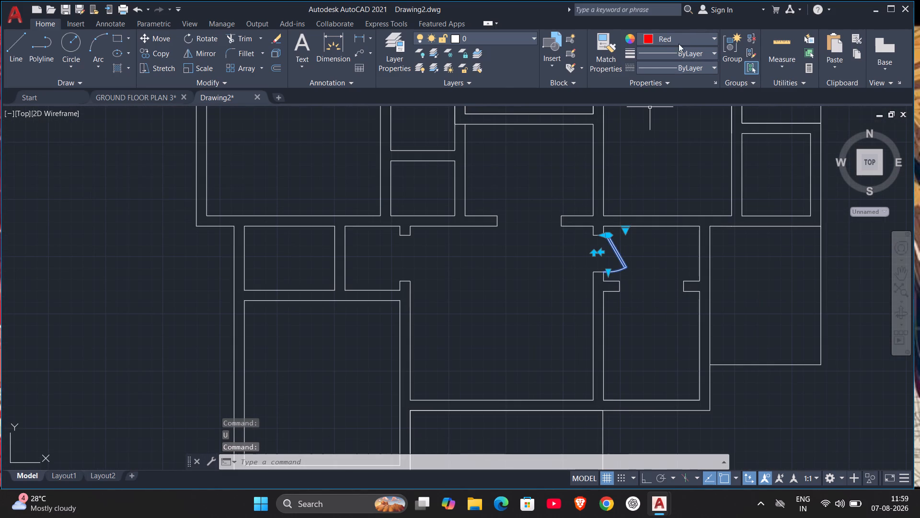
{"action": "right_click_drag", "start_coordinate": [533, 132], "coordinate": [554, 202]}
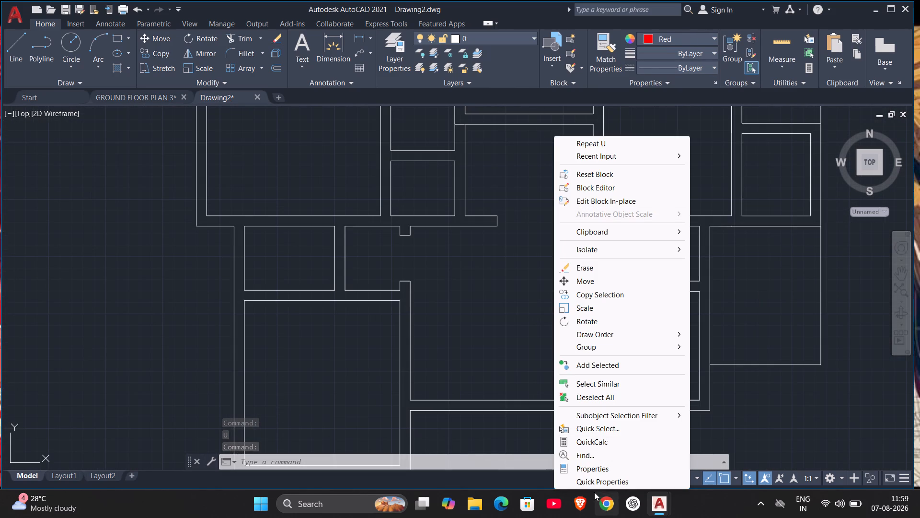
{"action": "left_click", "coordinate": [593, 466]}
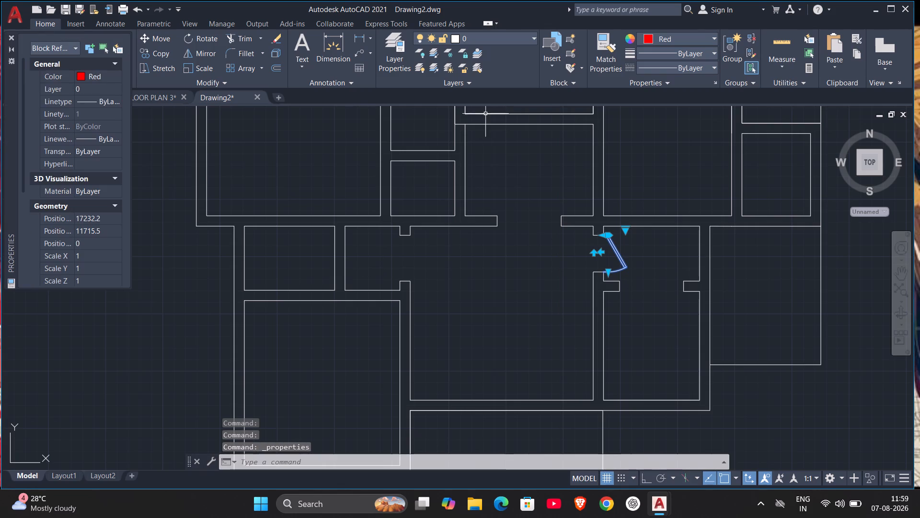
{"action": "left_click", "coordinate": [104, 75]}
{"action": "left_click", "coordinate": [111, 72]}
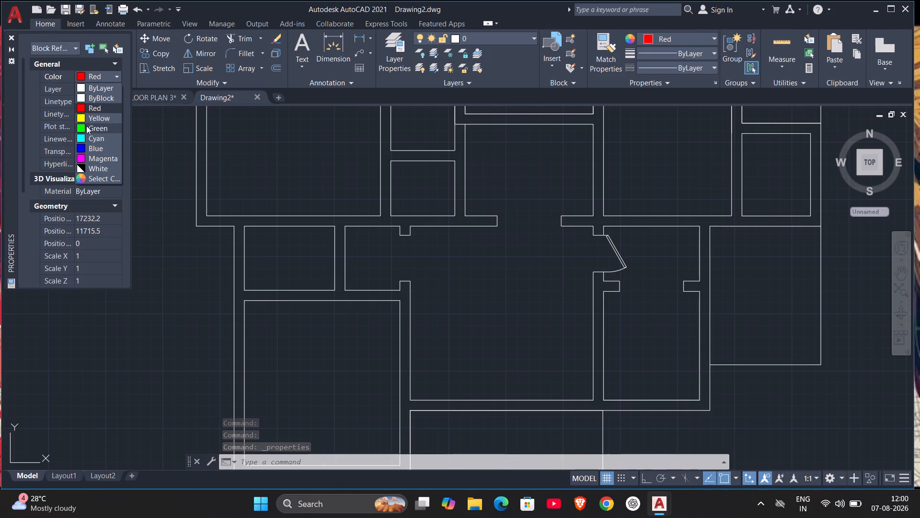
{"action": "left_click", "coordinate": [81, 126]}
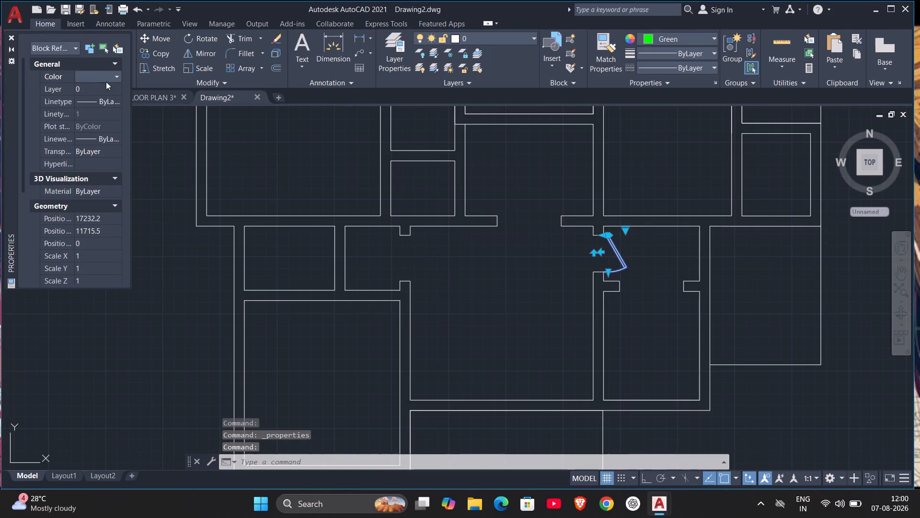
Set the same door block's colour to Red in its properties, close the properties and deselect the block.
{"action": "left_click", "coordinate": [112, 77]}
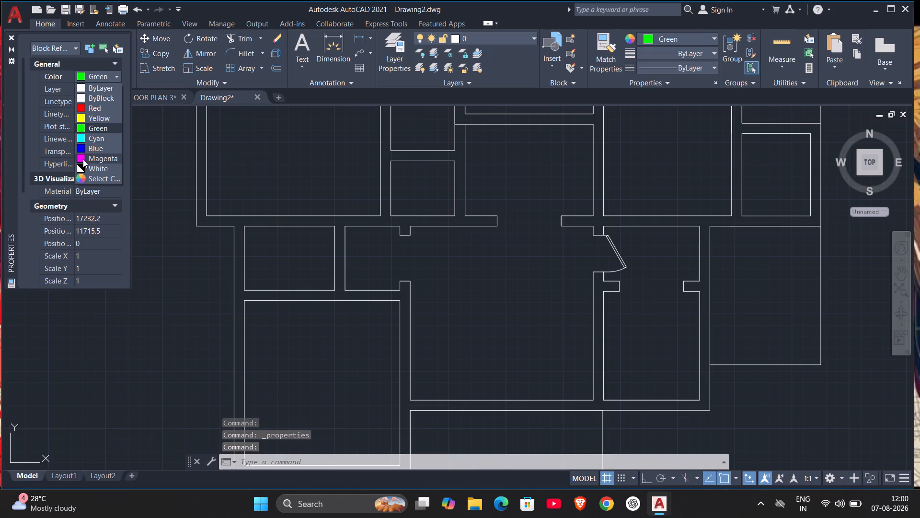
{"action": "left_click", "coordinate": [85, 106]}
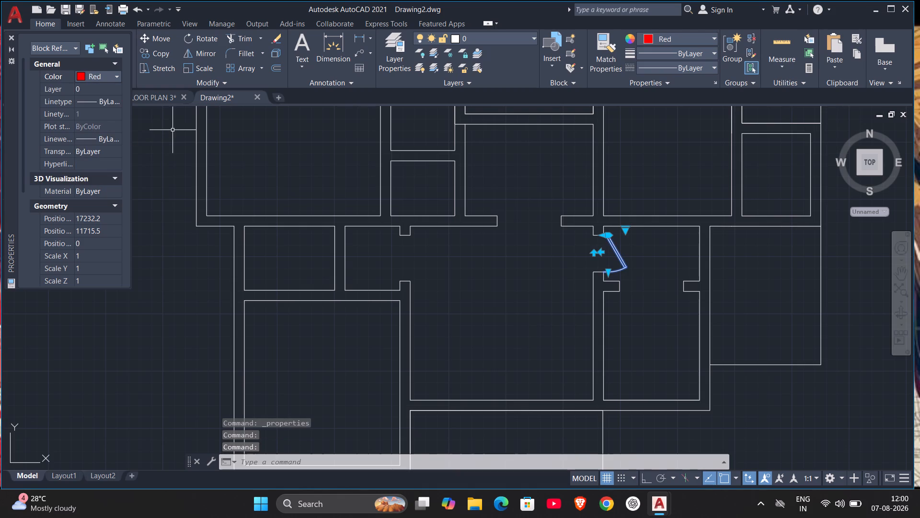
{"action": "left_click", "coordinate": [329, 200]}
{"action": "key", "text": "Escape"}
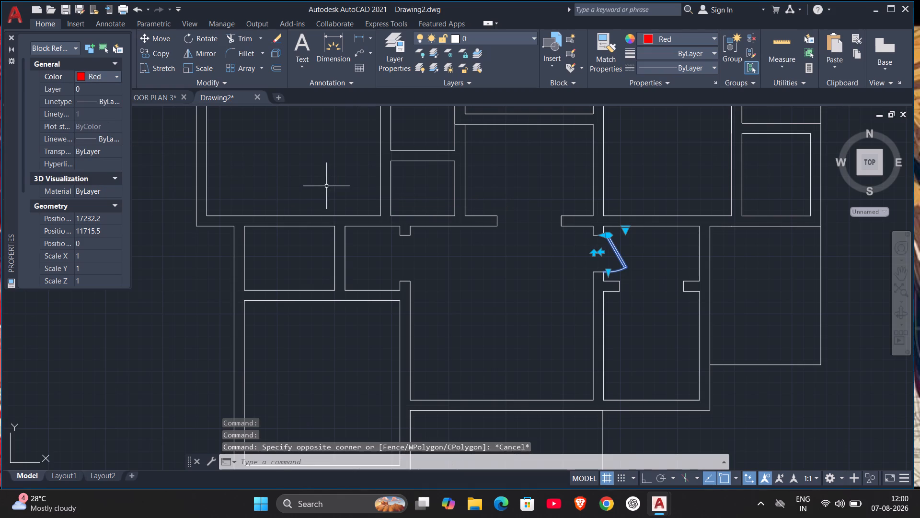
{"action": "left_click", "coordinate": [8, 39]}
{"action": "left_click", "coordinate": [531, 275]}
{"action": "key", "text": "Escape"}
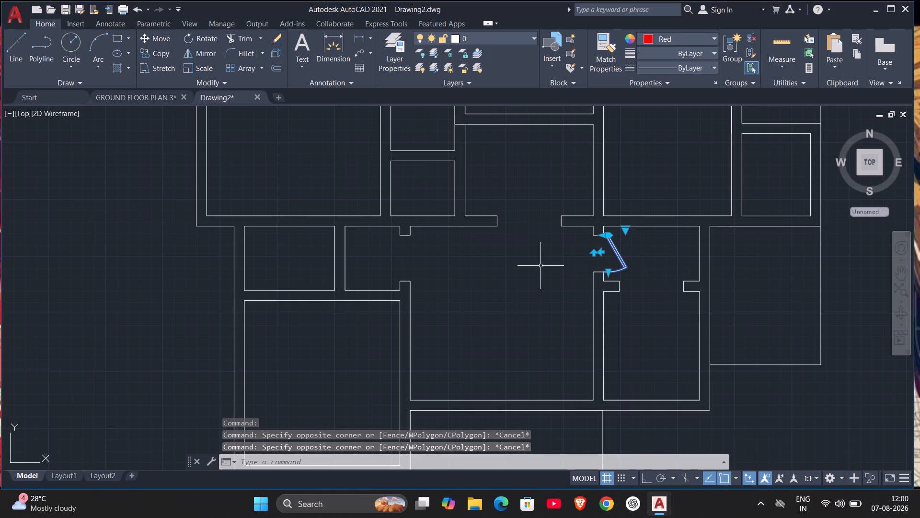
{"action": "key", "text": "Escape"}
Delete the door block from the central room's east opening.
{"action": "scroll", "coordinate": [625, 303], "scroll_direction": "down", "scroll_amount": 2}
{"action": "scroll", "coordinate": [626, 304], "scroll_direction": "up", "scroll_amount": 2}
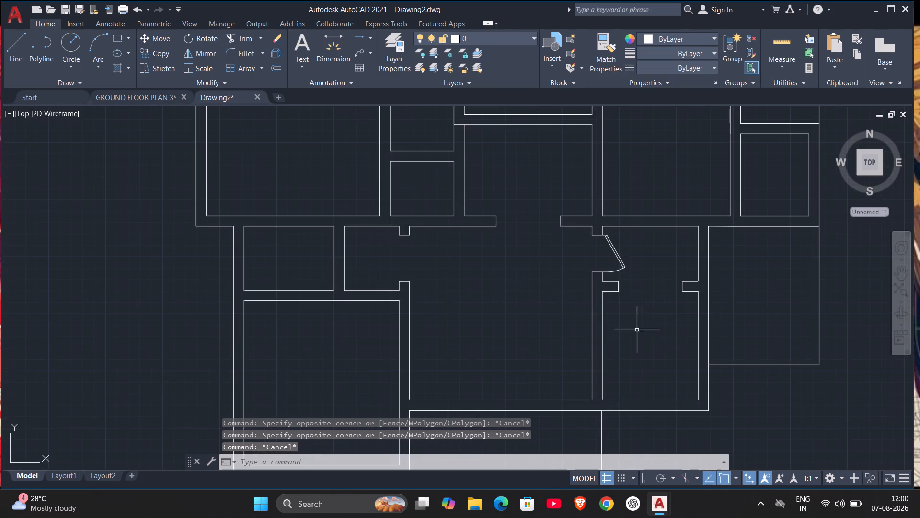
{"action": "scroll", "coordinate": [648, 377], "scroll_direction": "down", "scroll_amount": 1}
{"action": "left_click", "coordinate": [624, 302]}
{"action": "left_click", "coordinate": [628, 299]}
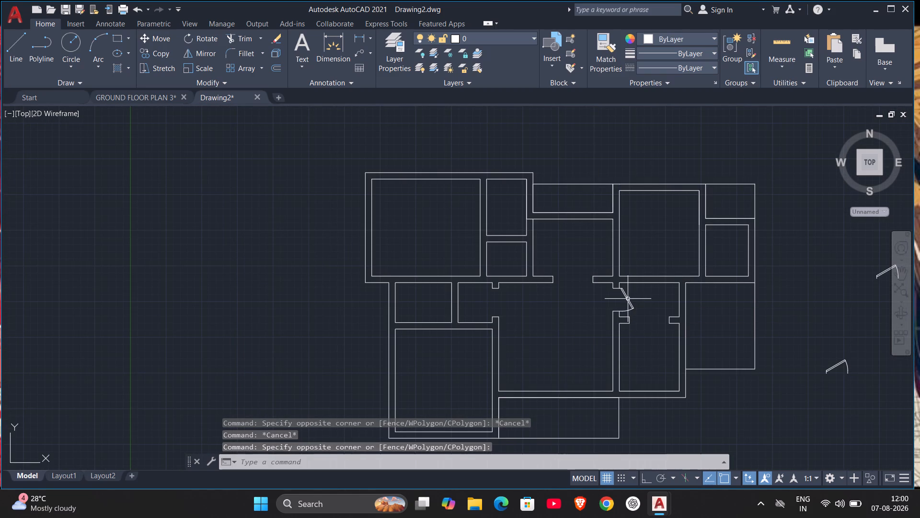
{"action": "left_click_drag", "start_coordinate": [629, 299], "coordinate": [624, 303]}
{"action": "key", "text": "Delete"}
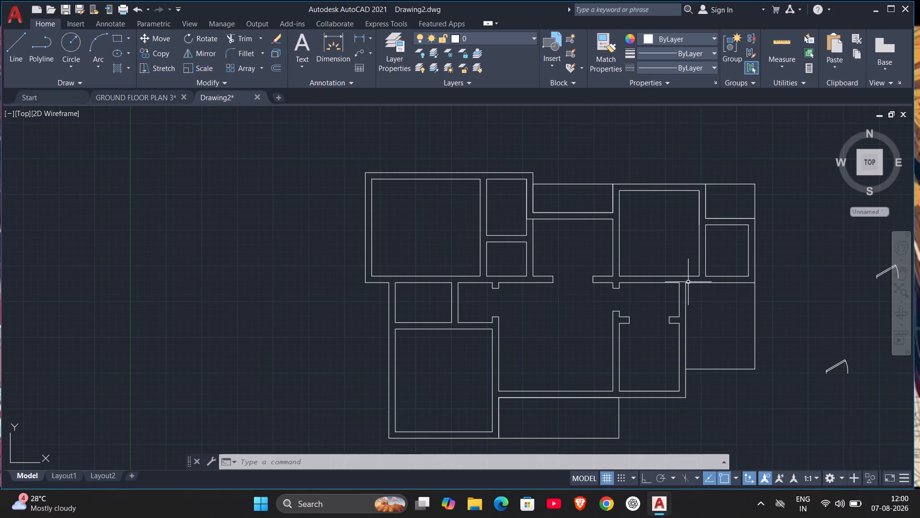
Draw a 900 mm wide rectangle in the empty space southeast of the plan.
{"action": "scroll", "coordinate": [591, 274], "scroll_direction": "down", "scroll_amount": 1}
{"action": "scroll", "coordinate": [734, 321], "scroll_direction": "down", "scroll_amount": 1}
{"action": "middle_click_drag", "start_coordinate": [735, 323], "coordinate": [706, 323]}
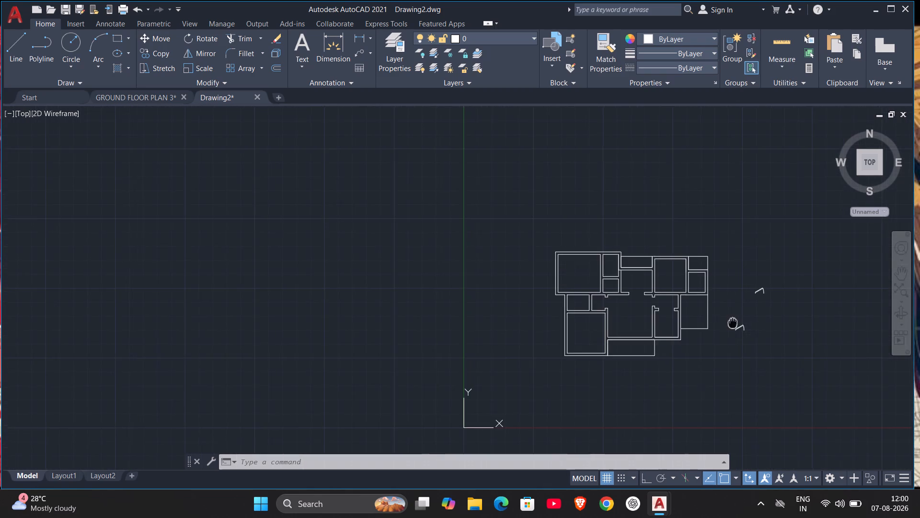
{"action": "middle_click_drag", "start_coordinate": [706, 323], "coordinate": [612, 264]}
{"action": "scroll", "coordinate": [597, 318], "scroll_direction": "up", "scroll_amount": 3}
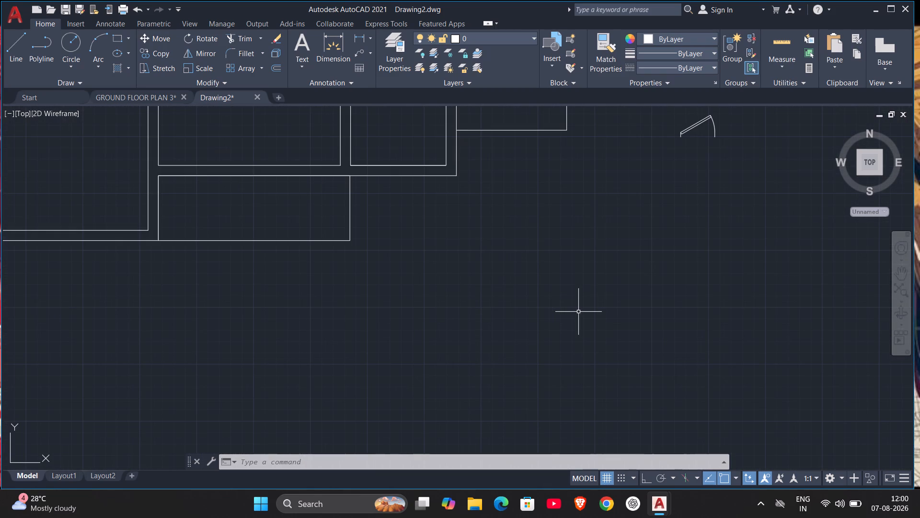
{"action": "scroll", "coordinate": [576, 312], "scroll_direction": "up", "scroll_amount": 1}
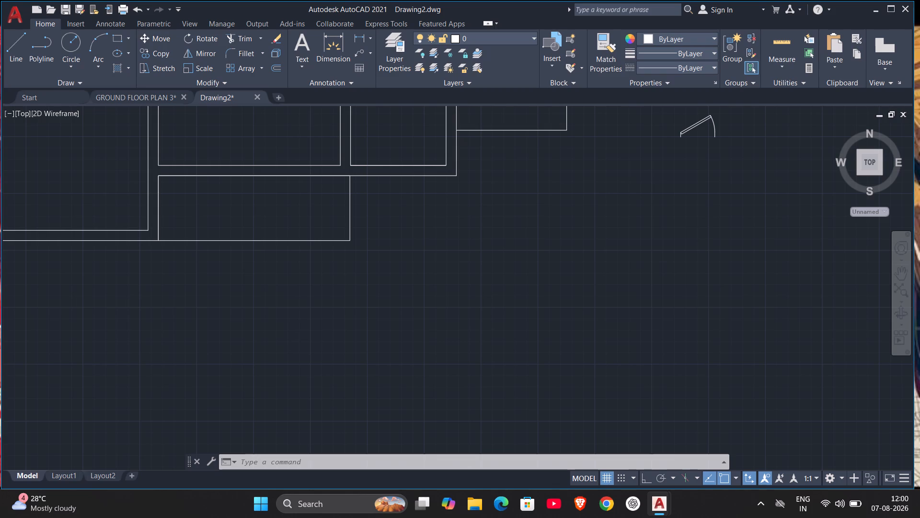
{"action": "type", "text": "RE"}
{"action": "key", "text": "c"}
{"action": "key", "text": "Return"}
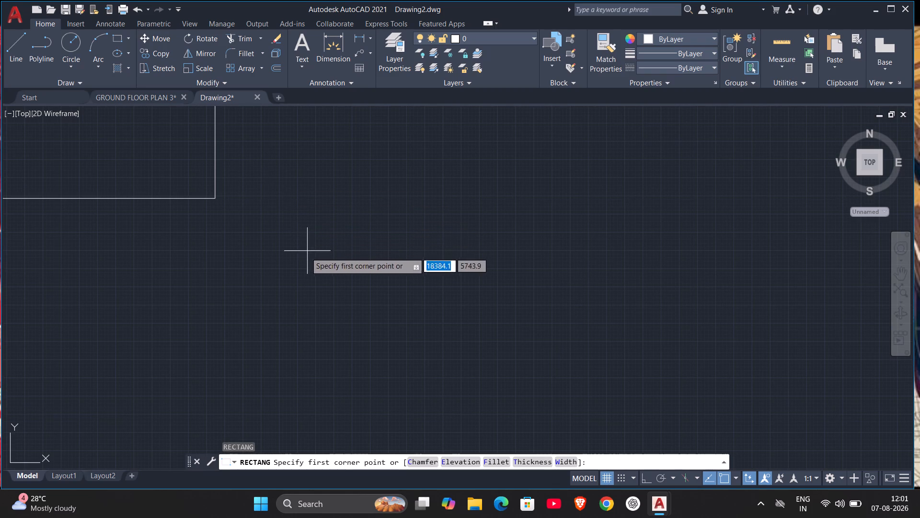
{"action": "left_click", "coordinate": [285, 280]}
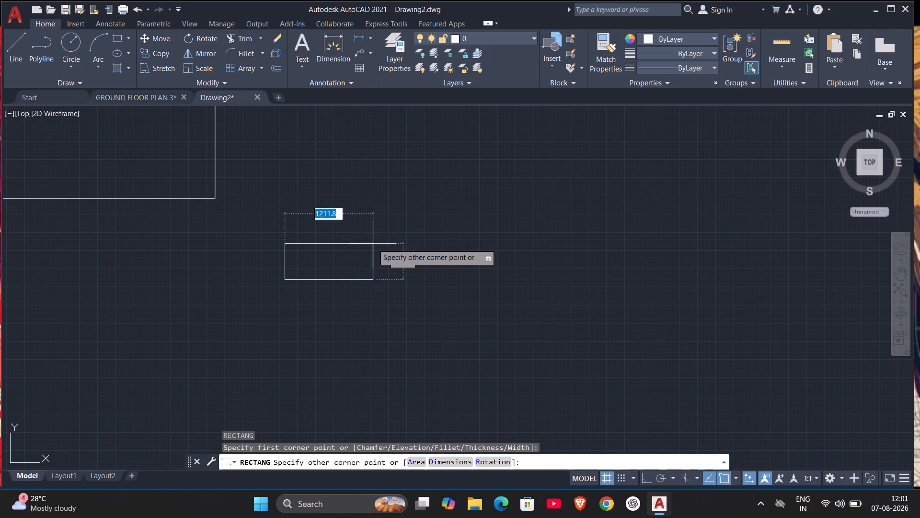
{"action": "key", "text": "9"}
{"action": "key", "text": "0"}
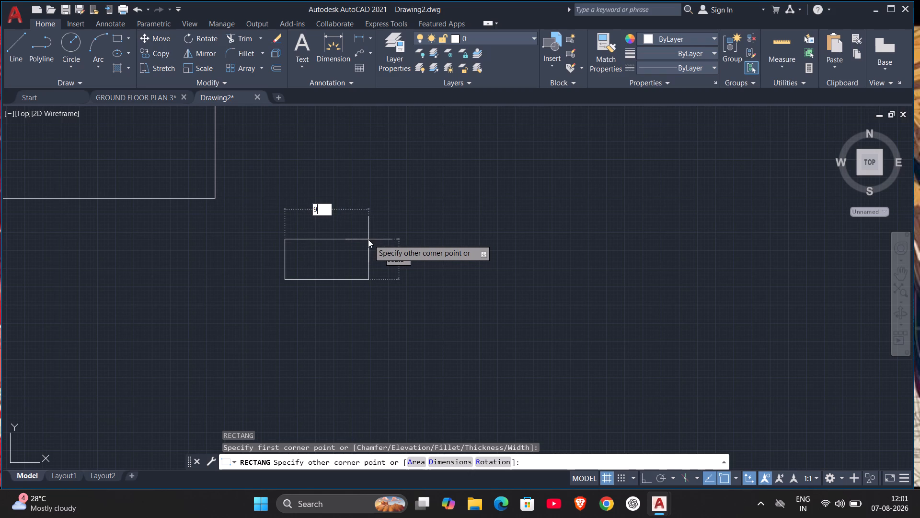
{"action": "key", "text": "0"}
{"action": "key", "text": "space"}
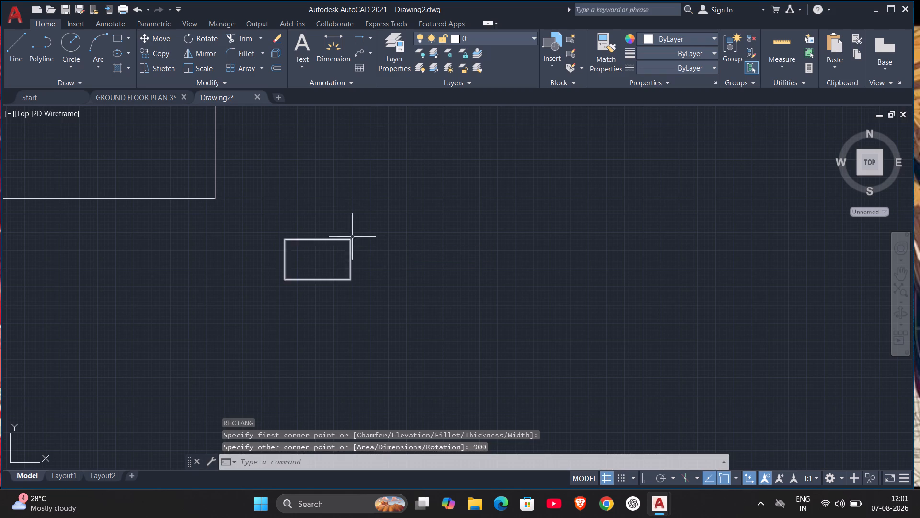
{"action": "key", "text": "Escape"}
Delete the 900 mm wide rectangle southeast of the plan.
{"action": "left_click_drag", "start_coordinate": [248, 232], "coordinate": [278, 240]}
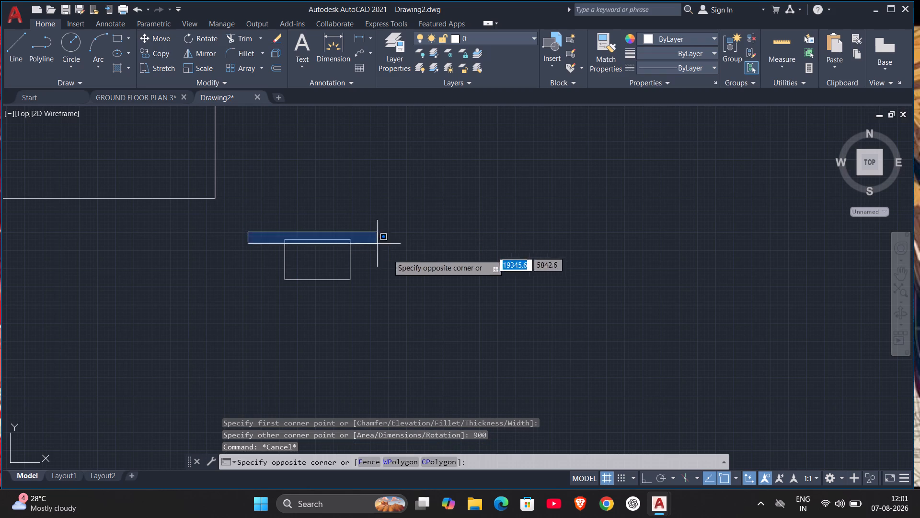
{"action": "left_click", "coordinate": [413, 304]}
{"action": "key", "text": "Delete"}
Set the current colour for new objects to Red.
{"action": "scroll", "coordinate": [213, 277], "scroll_direction": "down", "scroll_amount": 1}
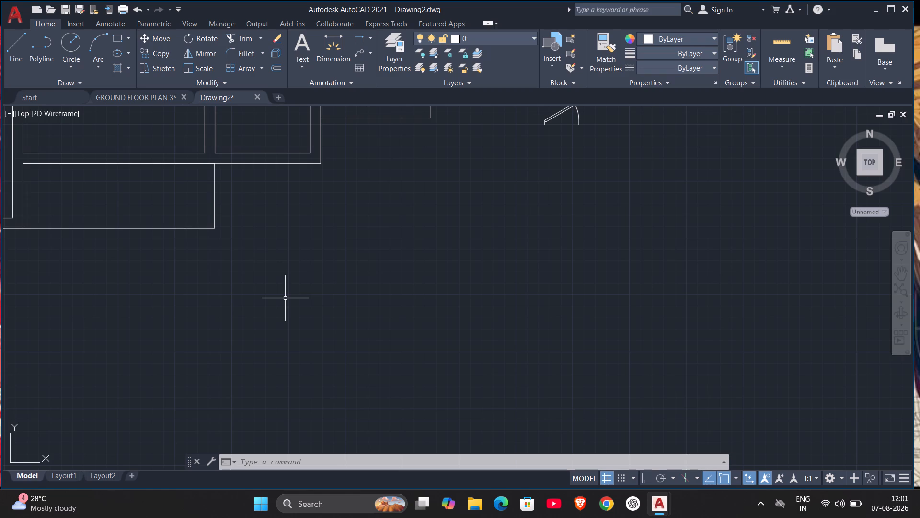
{"action": "scroll", "coordinate": [303, 355], "scroll_direction": "down", "scroll_amount": 1}
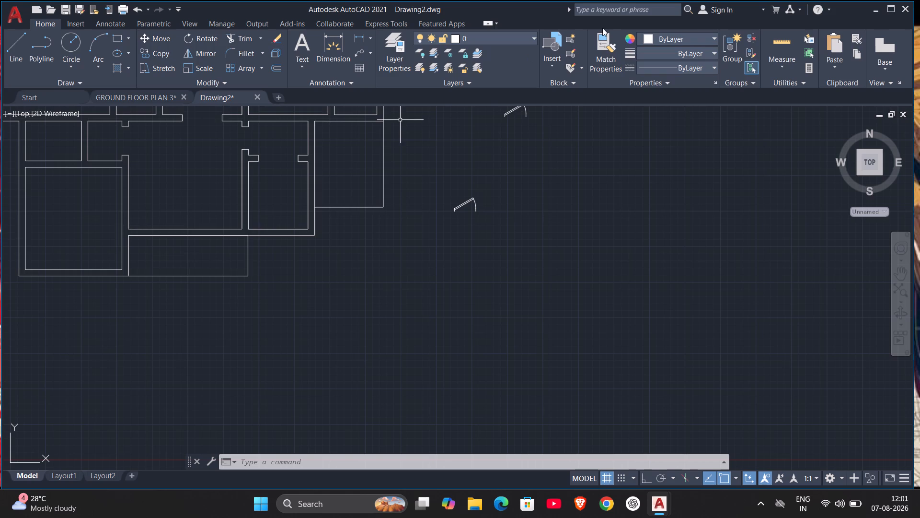
{"action": "left_click", "coordinate": [648, 40]}
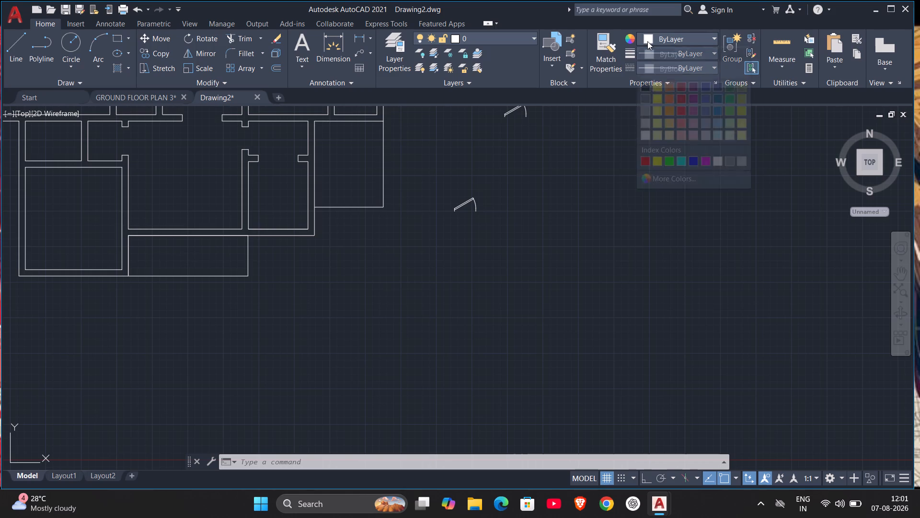
{"action": "left_click", "coordinate": [645, 162]}
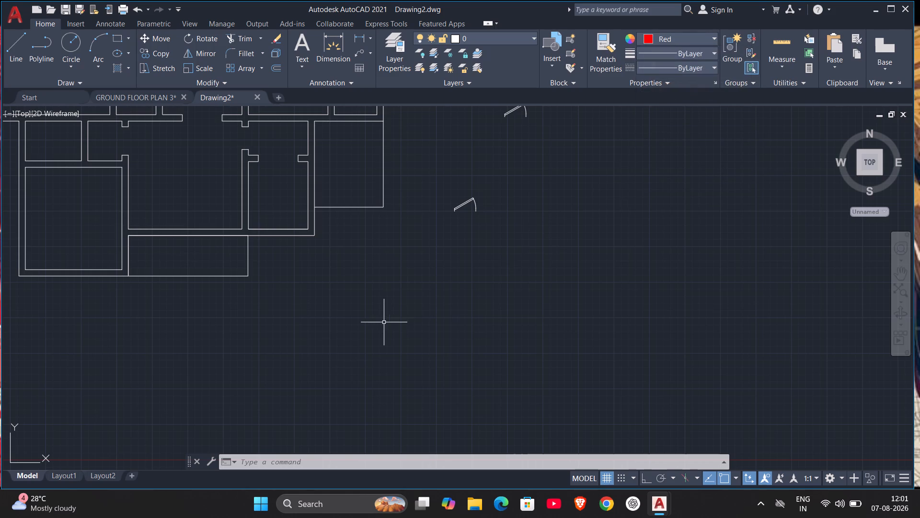
With Ortho on, draw a closed 900 by 225 mm outline of red lines in the empty space southeast of the plan.
{"action": "key", "text": "l"}
{"action": "key", "text": "Return"}
{"action": "left_click", "coordinate": [379, 318]}
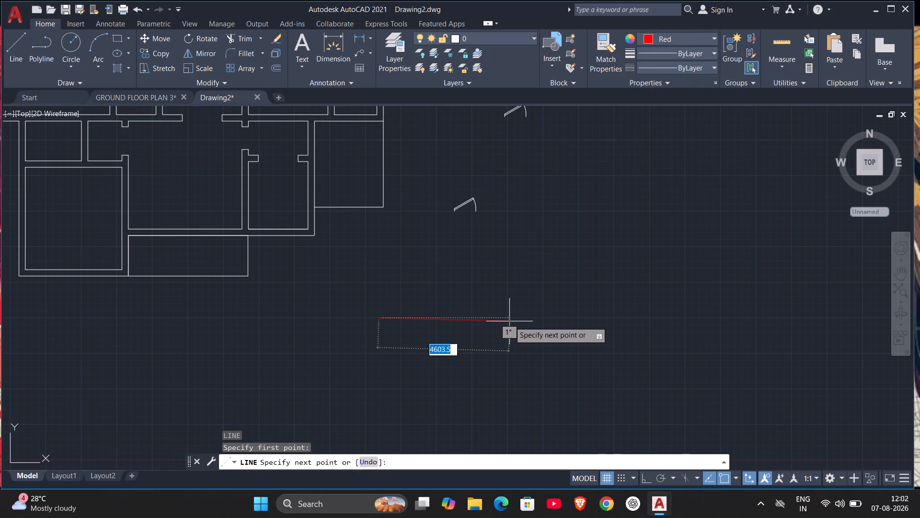
{"action": "key", "text": "F8"}
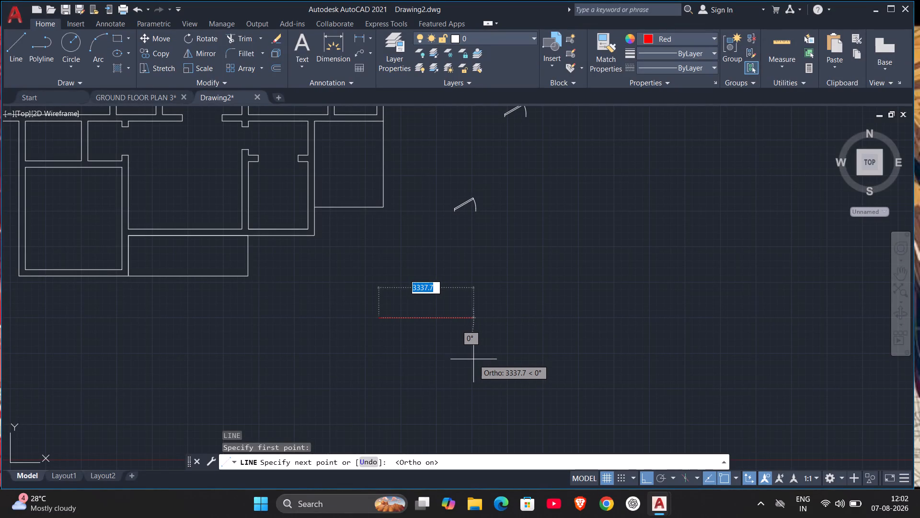
{"action": "type", "text": "900"}
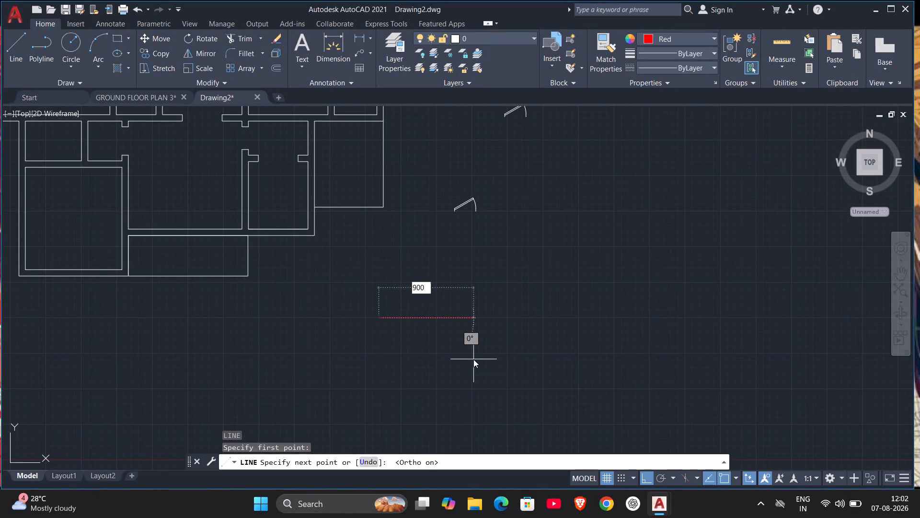
{"action": "key", "text": "Return"}
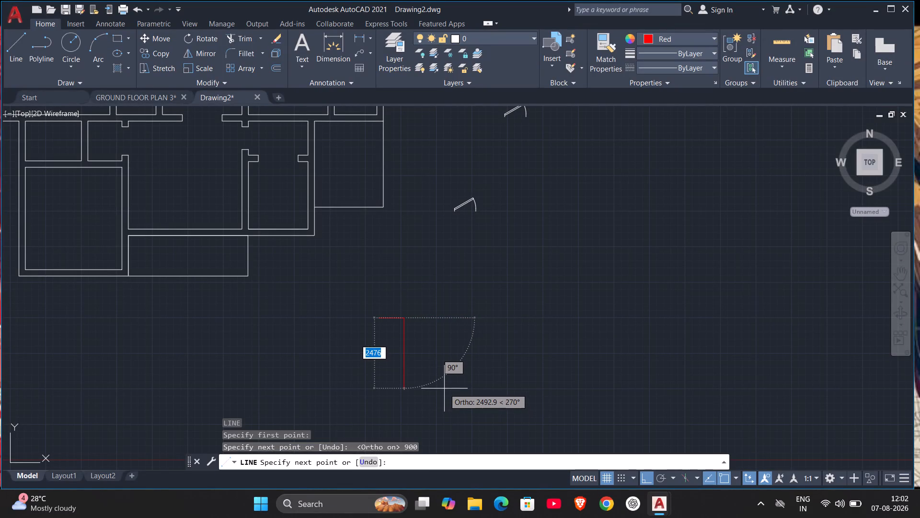
{"action": "type", "text": "225"}
{"action": "key", "text": "Return"}
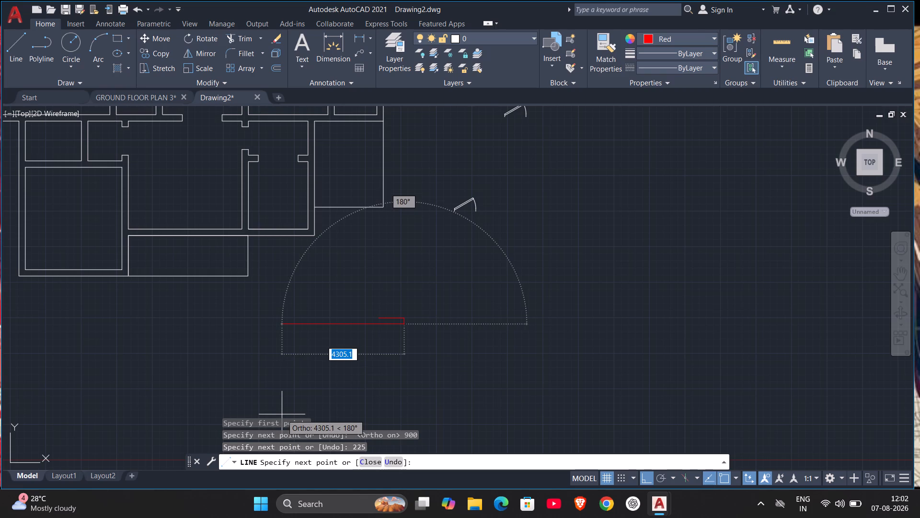
{"action": "type", "text": "900"}
{"action": "key", "text": "Return"}
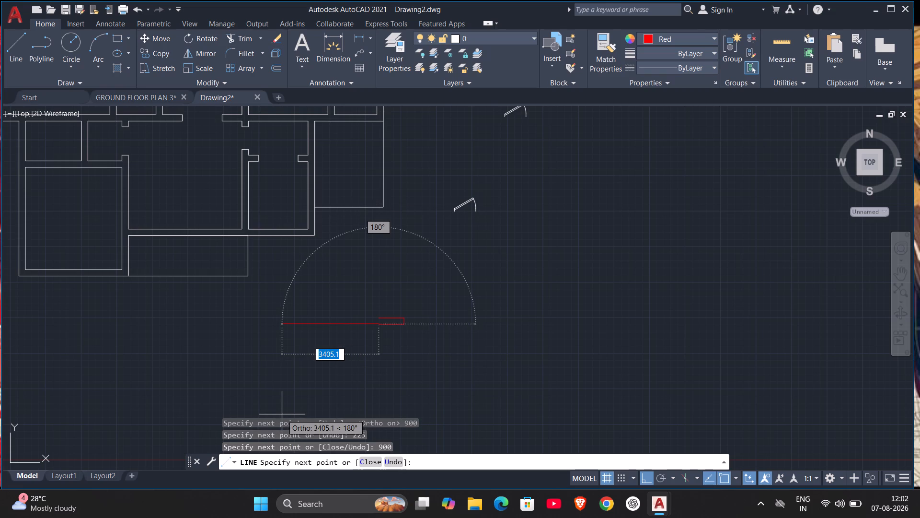
{"action": "key", "text": "c"}
{"action": "key", "text": "Return"}
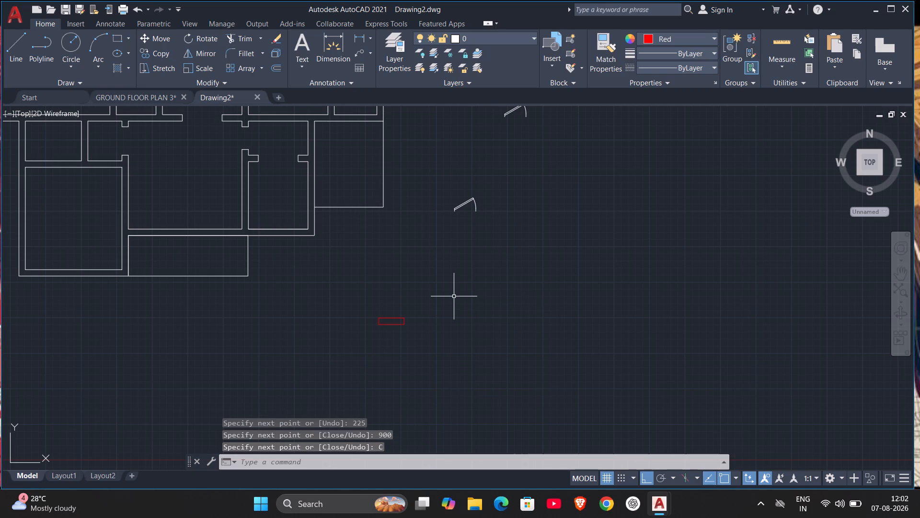
Draw a closed 700 by 225 mm outline of red lines in the empty space northeast of the 900 mm outline.
{"action": "key", "text": "space"}
{"action": "left_click", "coordinate": [437, 292]}
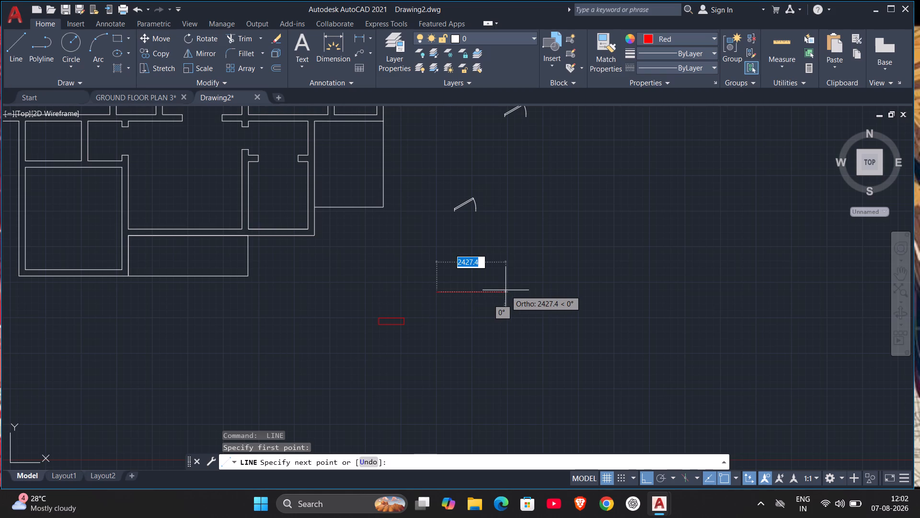
{"action": "type", "text": "700"}
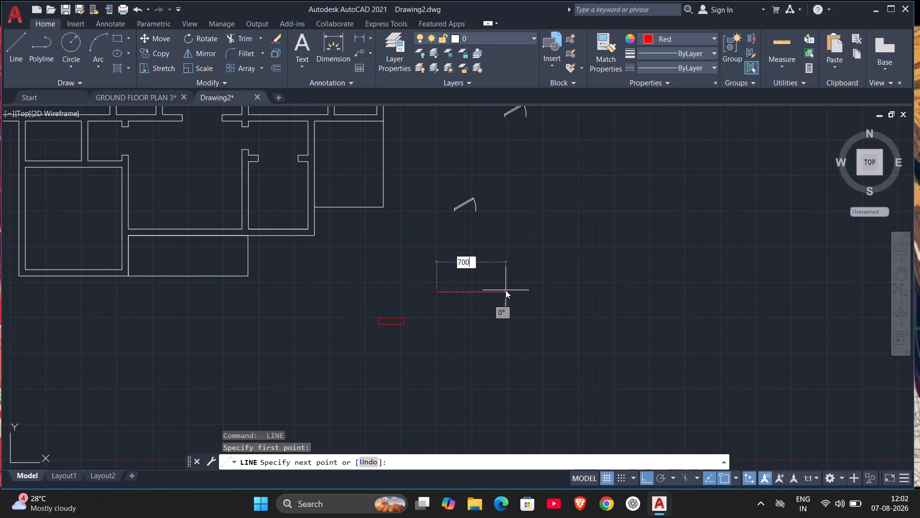
{"action": "key", "text": "Return"}
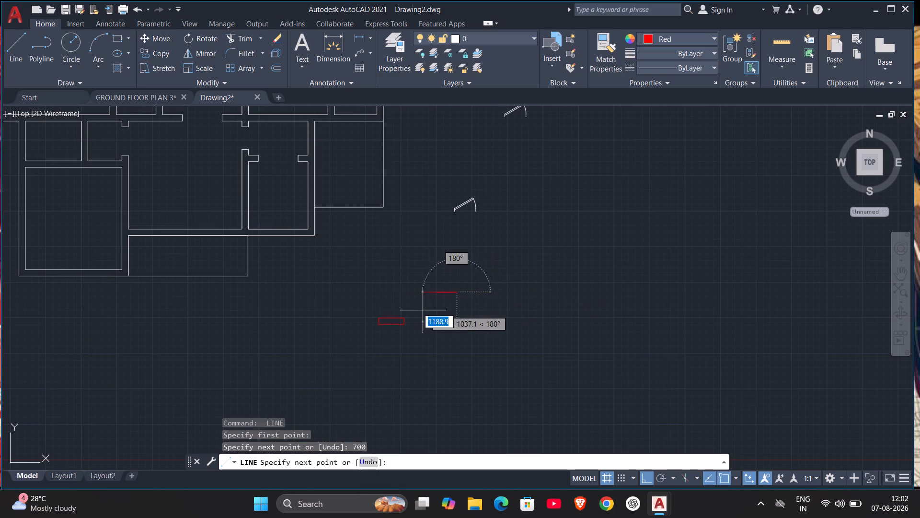
{"action": "type", "text": "225"}
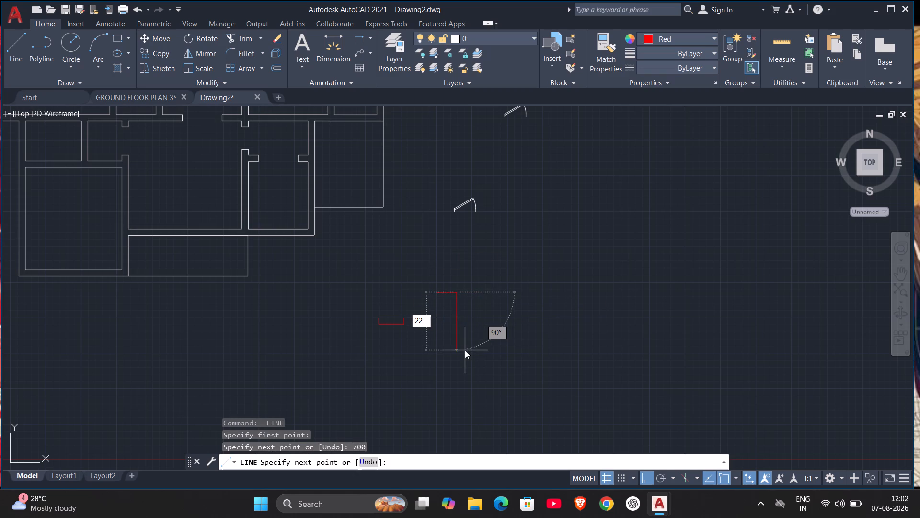
{"action": "key", "text": "Return"}
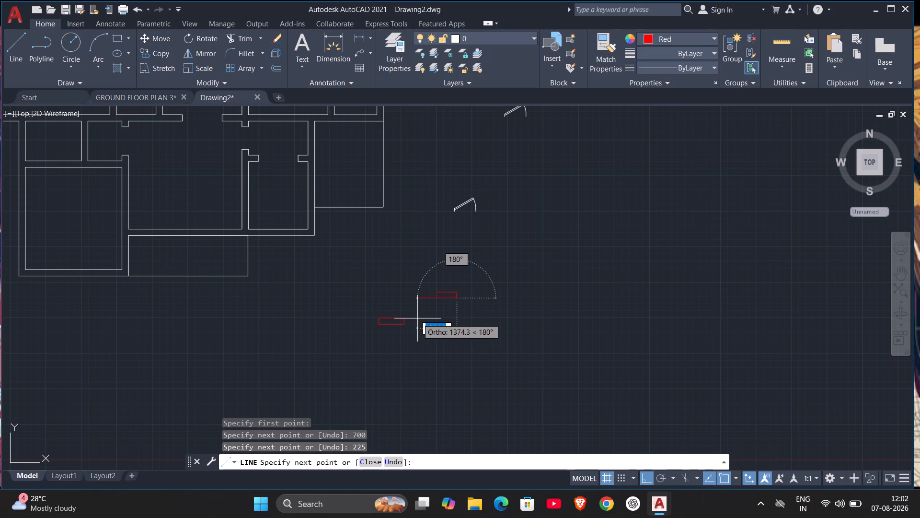
{"action": "type", "text": "700"}
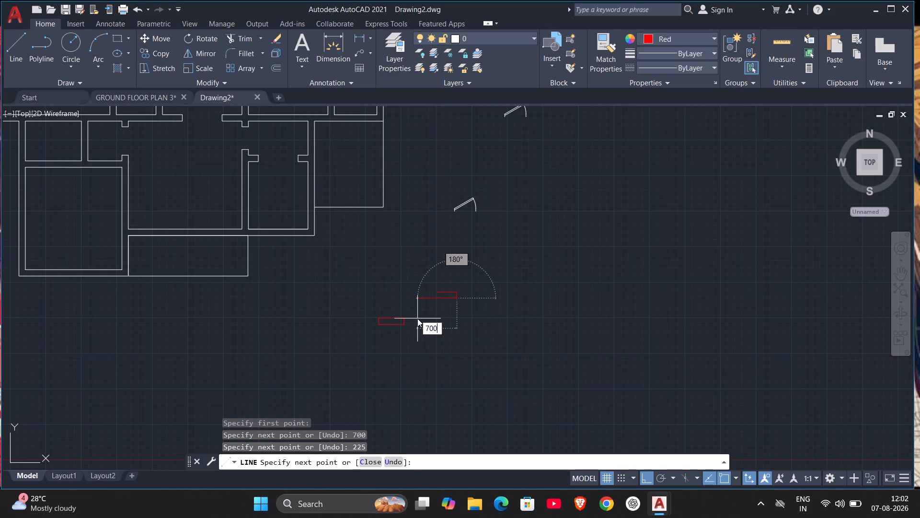
{"action": "key", "text": "Return"}
{"action": "key", "text": "c"}
{"action": "key", "text": "Return"}
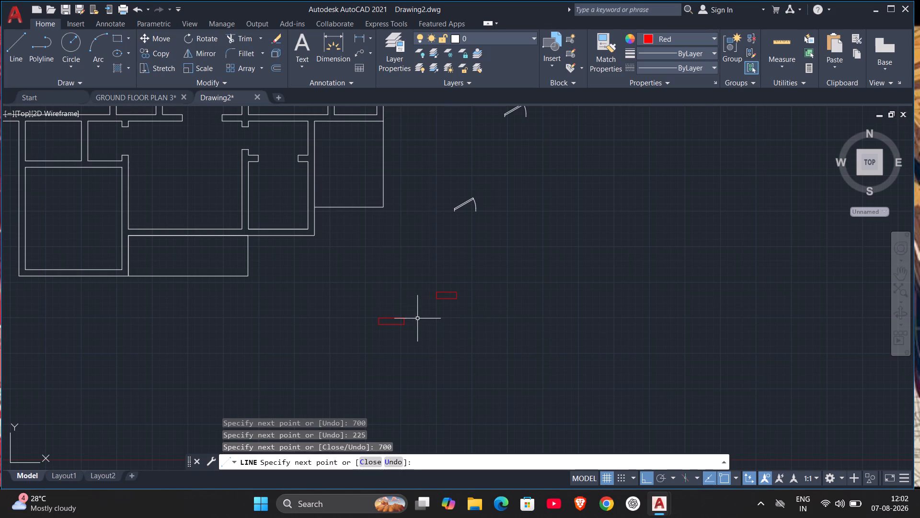
Draw a 90° Start, Center, End arc on the 900 mm outline, from its lower-right corner, centred on its lower-left corner, ending directly above the centre.
{"action": "scroll", "coordinate": [404, 310], "scroll_direction": "up", "scroll_amount": 1}
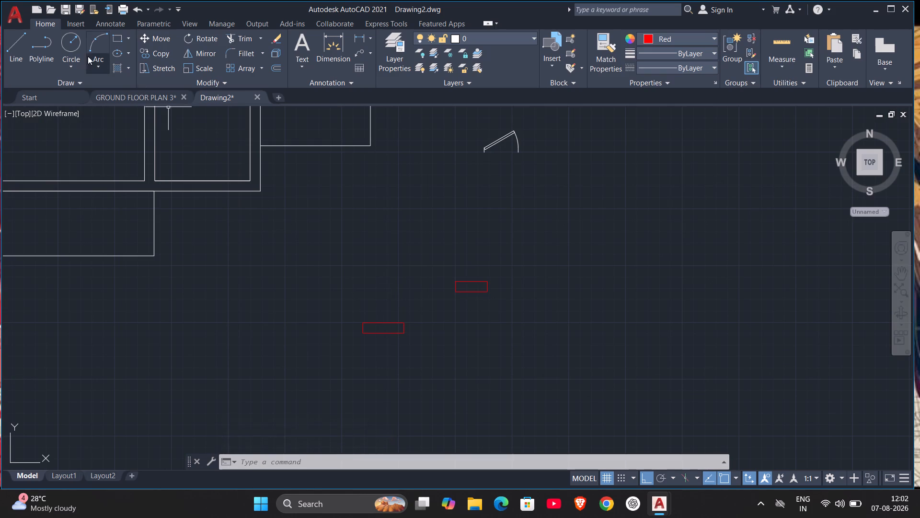
{"action": "left_click", "coordinate": [102, 67]}
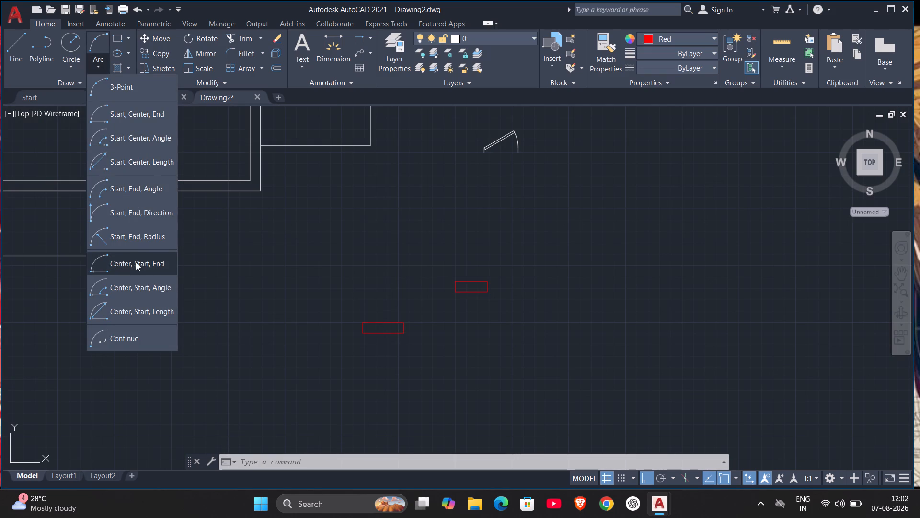
{"action": "left_click", "coordinate": [155, 113]}
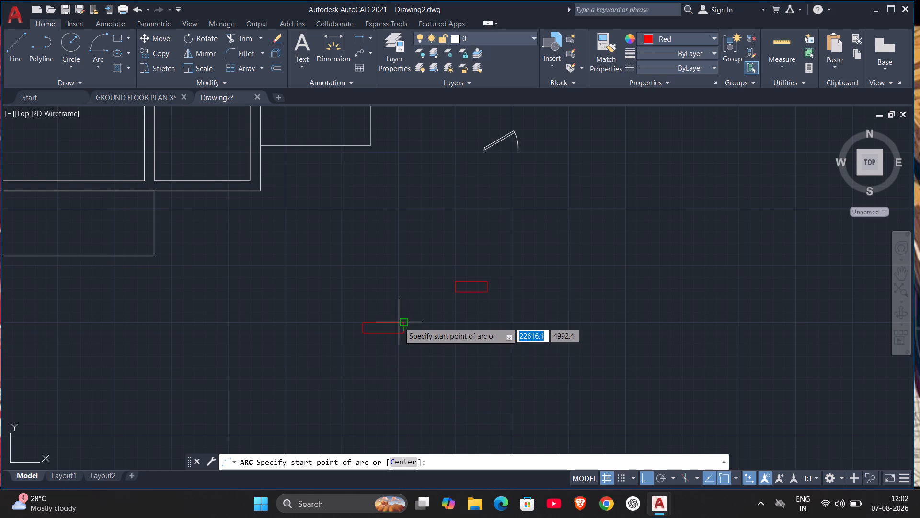
{"action": "scroll", "coordinate": [399, 324], "scroll_direction": "up", "scroll_amount": 3}
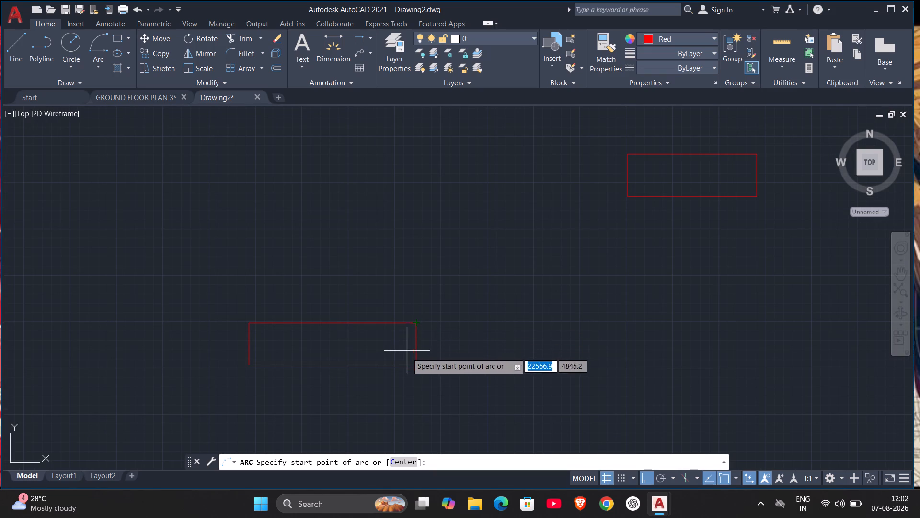
{"action": "left_click", "coordinate": [415, 367]}
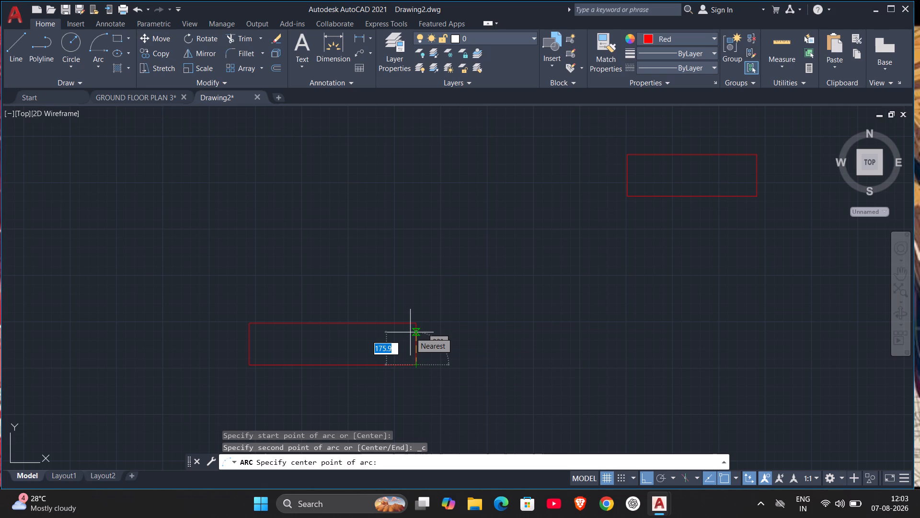
{"action": "left_click", "coordinate": [248, 362]}
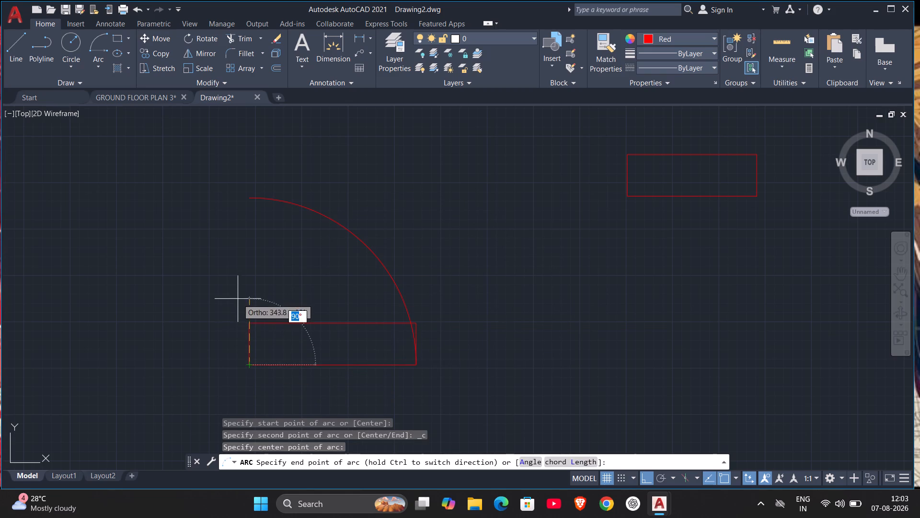
{"action": "left_click", "coordinate": [250, 199]}
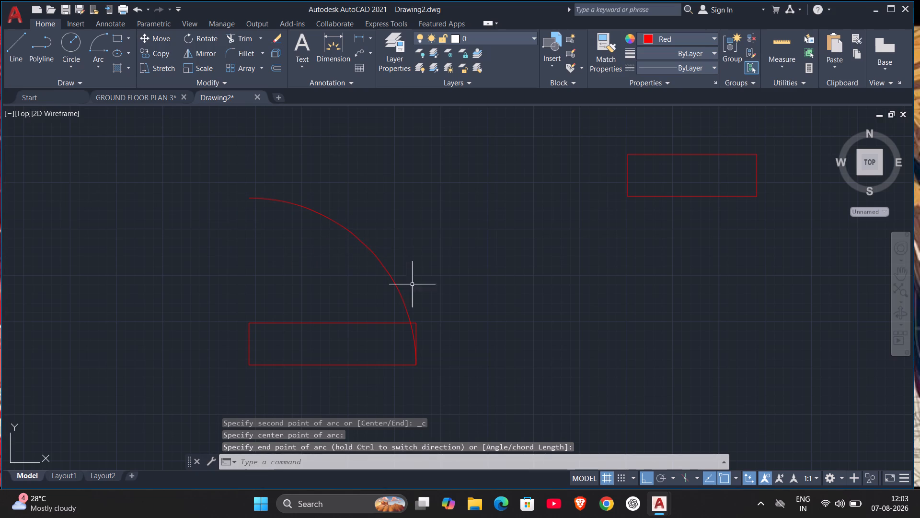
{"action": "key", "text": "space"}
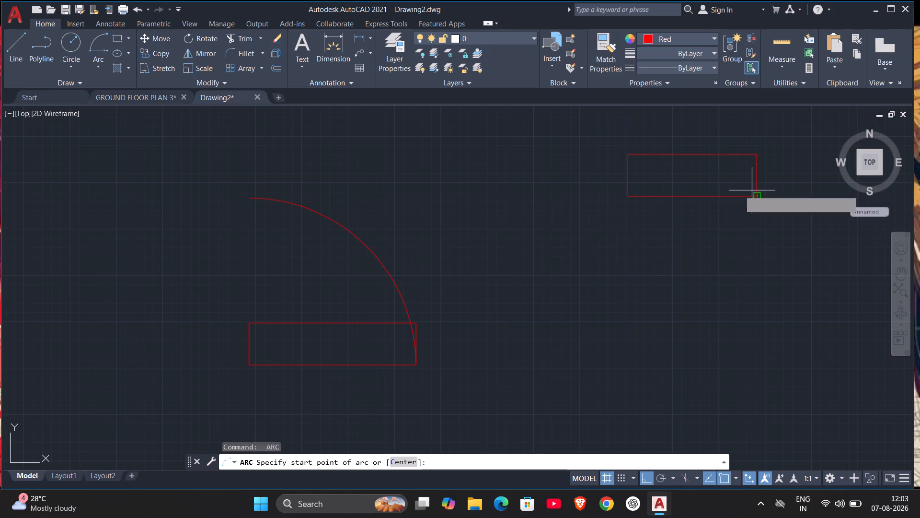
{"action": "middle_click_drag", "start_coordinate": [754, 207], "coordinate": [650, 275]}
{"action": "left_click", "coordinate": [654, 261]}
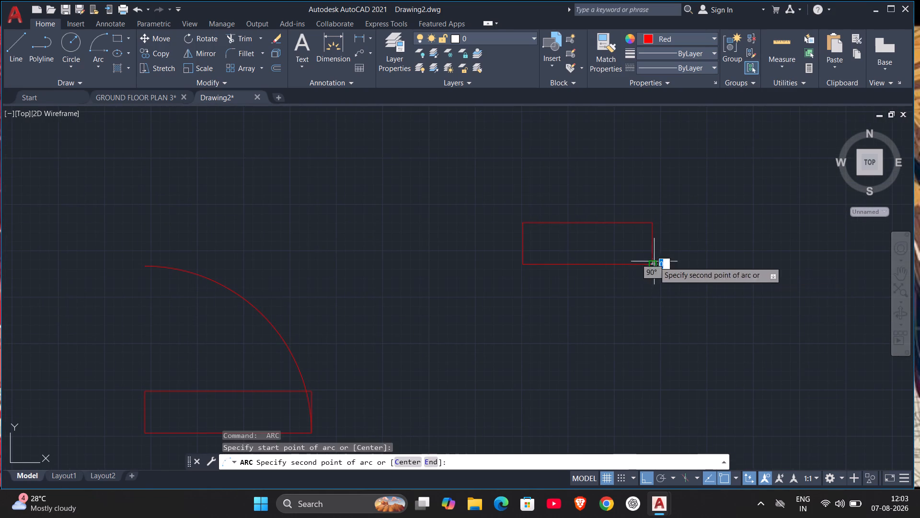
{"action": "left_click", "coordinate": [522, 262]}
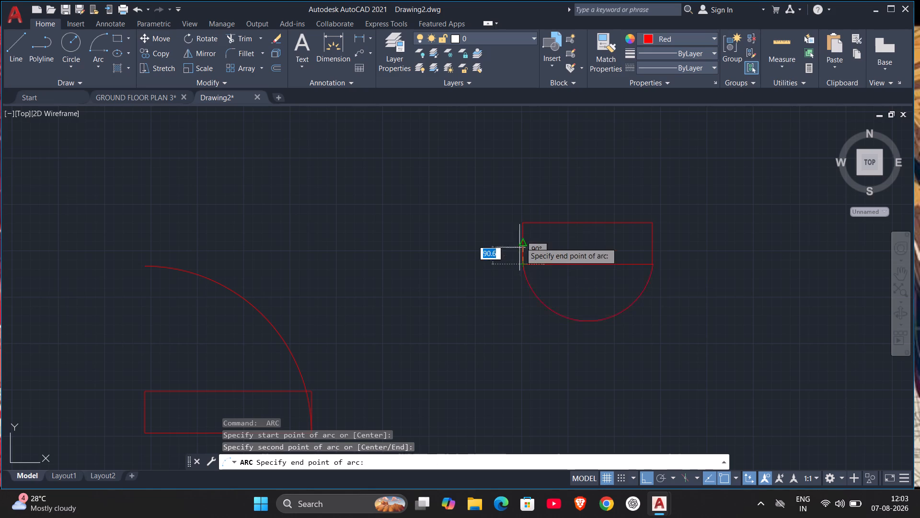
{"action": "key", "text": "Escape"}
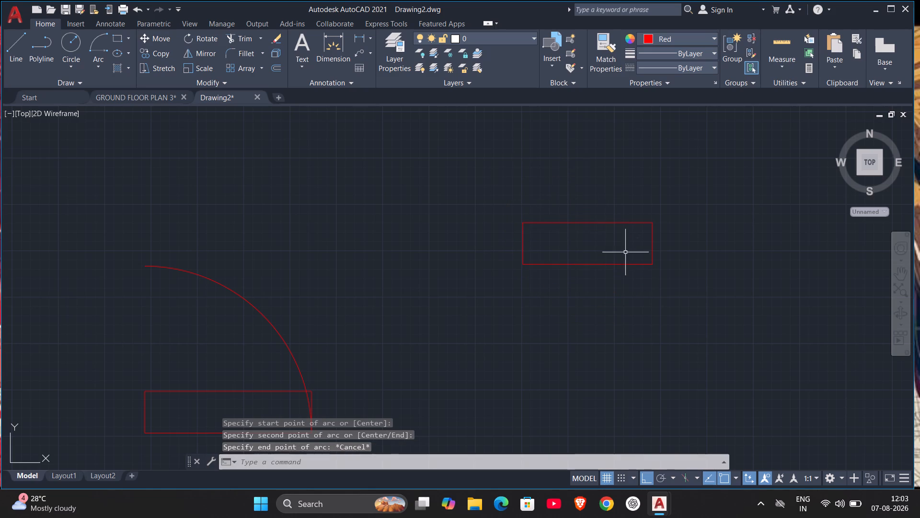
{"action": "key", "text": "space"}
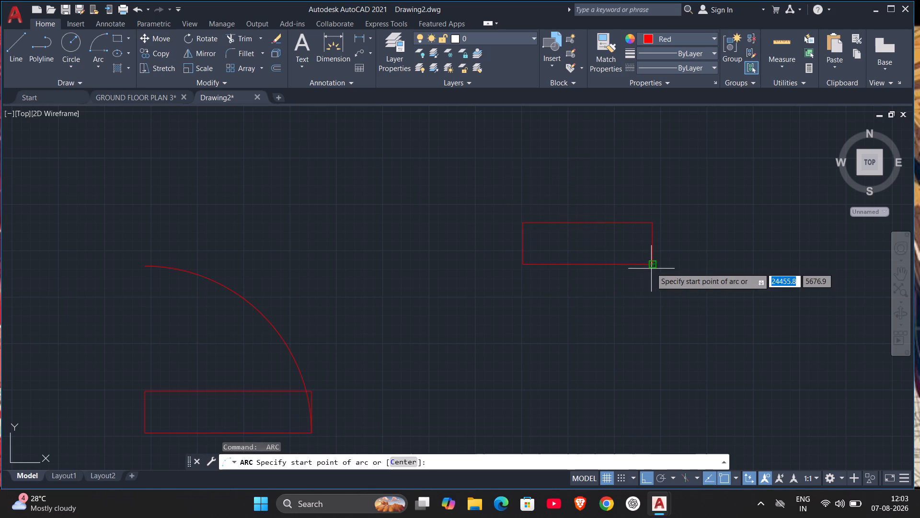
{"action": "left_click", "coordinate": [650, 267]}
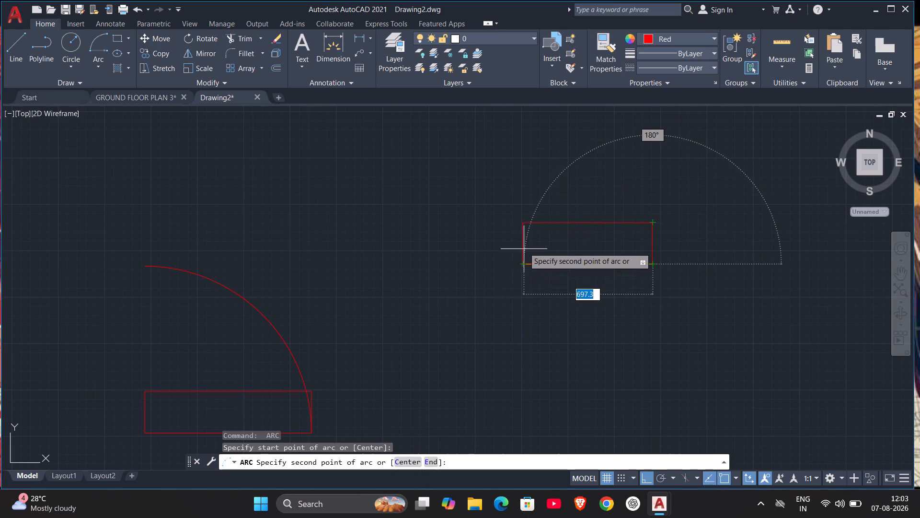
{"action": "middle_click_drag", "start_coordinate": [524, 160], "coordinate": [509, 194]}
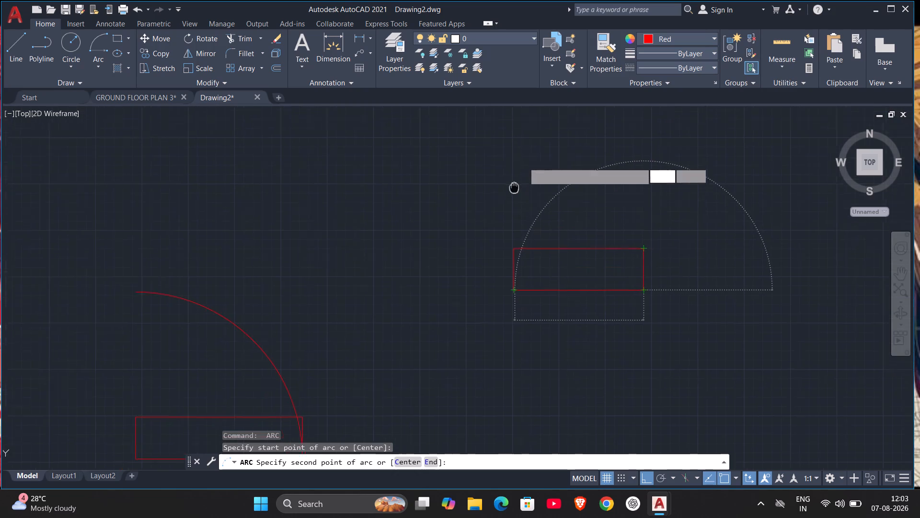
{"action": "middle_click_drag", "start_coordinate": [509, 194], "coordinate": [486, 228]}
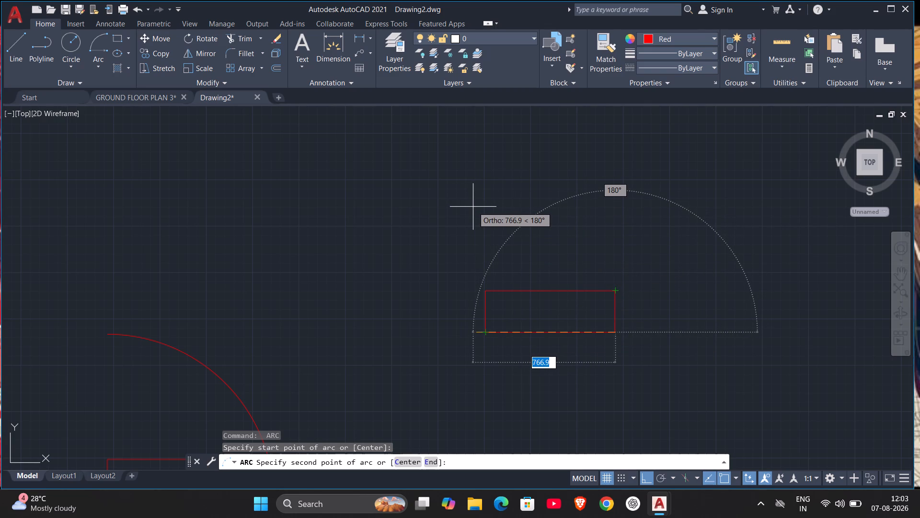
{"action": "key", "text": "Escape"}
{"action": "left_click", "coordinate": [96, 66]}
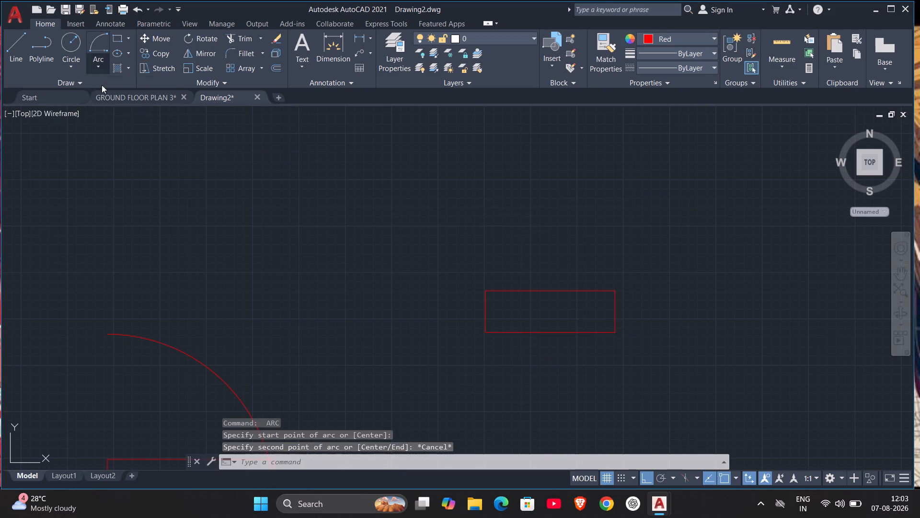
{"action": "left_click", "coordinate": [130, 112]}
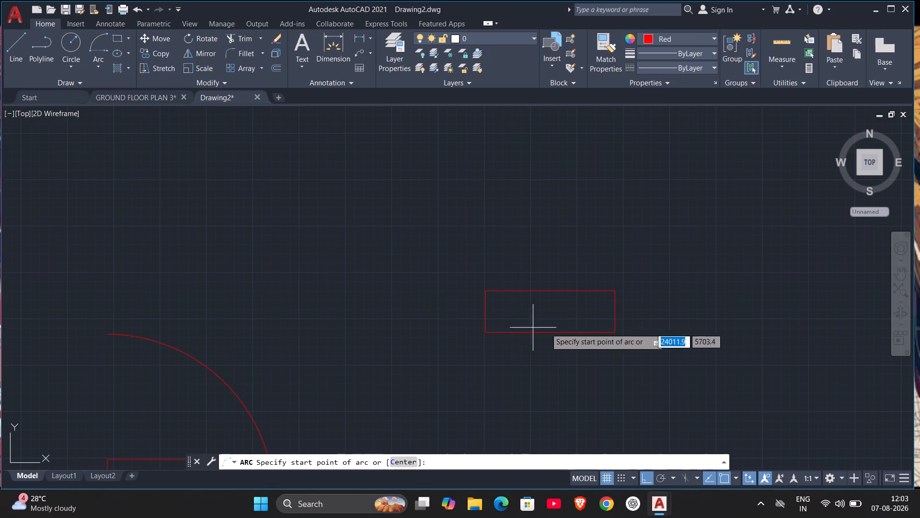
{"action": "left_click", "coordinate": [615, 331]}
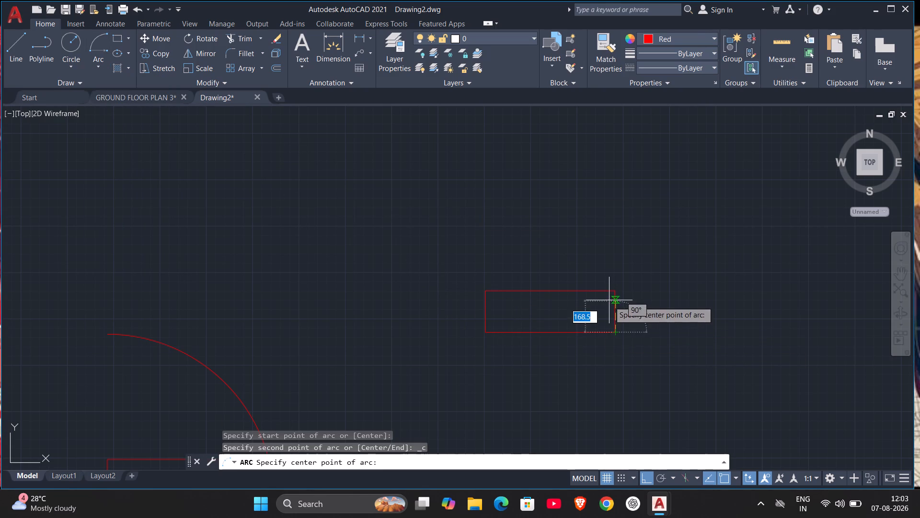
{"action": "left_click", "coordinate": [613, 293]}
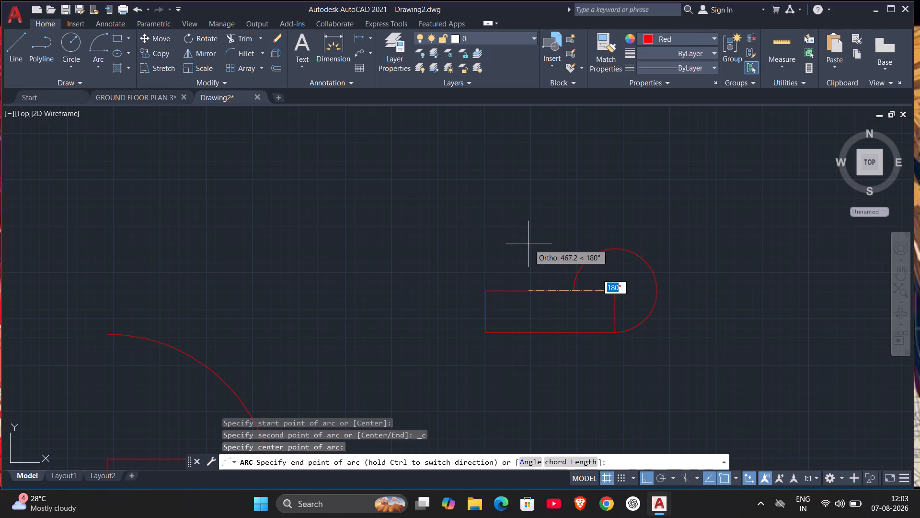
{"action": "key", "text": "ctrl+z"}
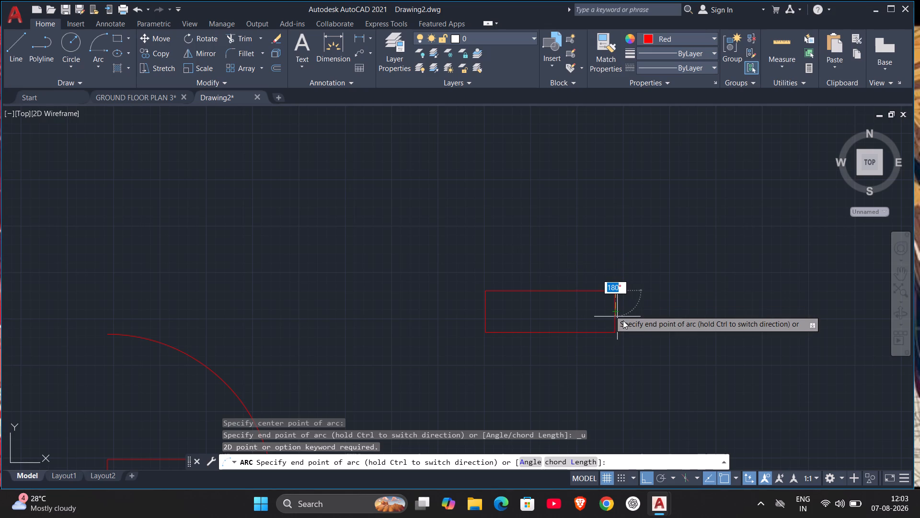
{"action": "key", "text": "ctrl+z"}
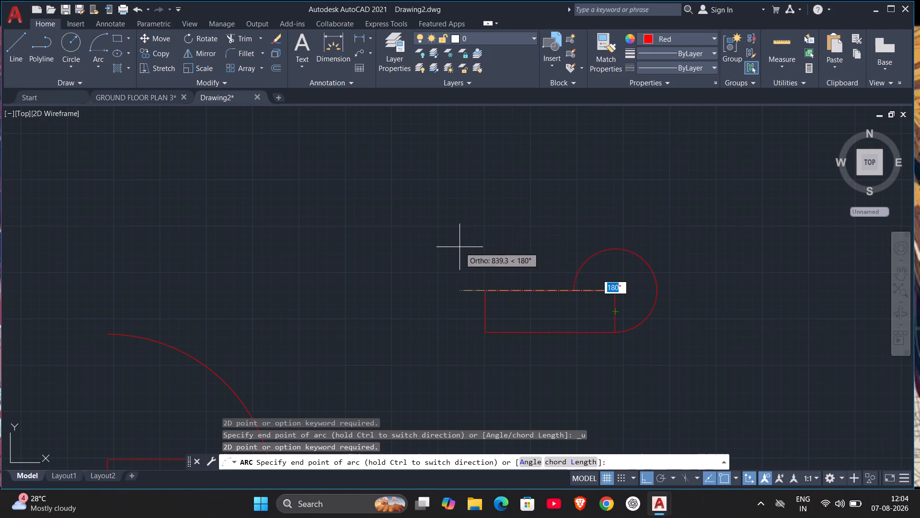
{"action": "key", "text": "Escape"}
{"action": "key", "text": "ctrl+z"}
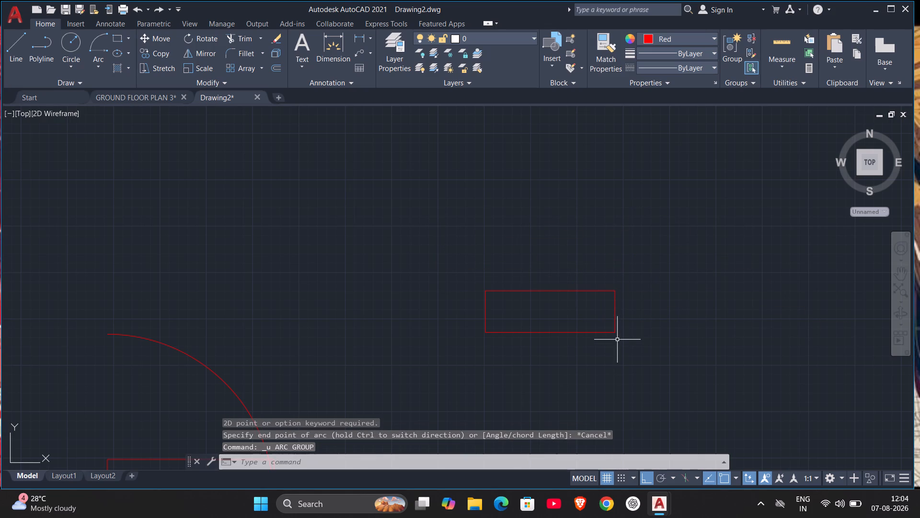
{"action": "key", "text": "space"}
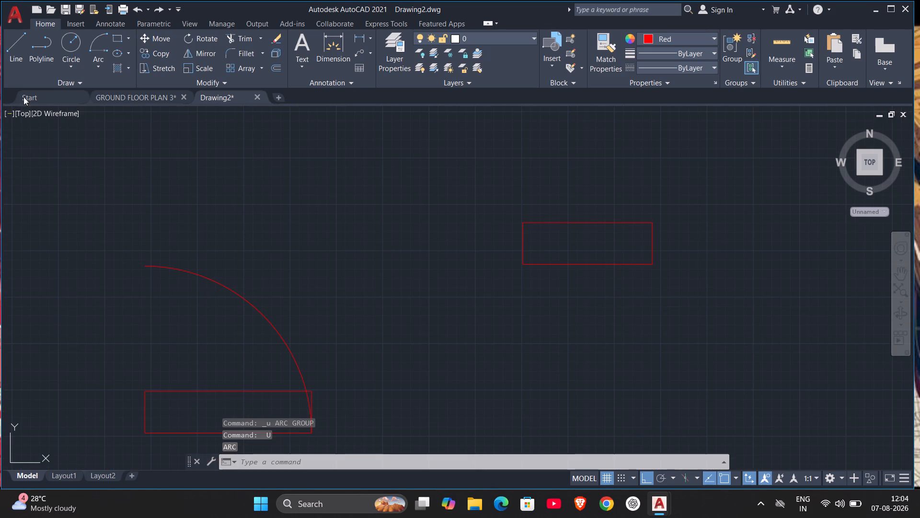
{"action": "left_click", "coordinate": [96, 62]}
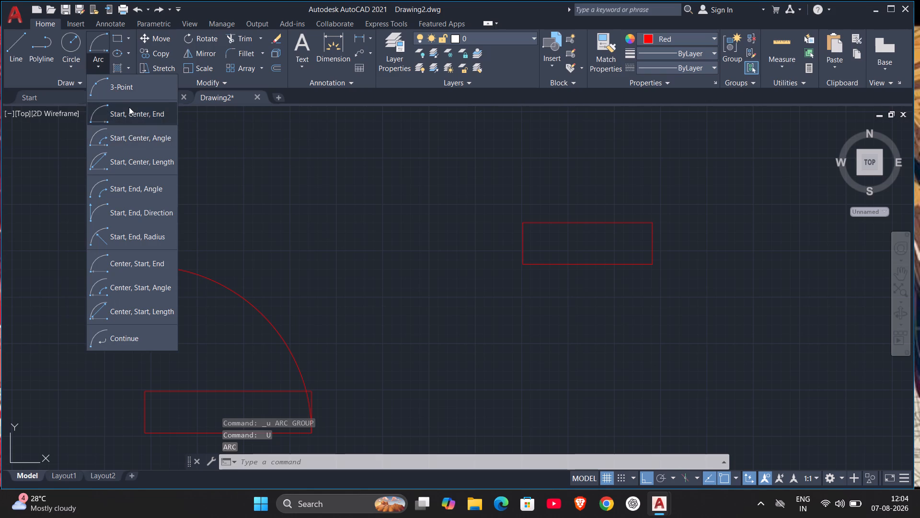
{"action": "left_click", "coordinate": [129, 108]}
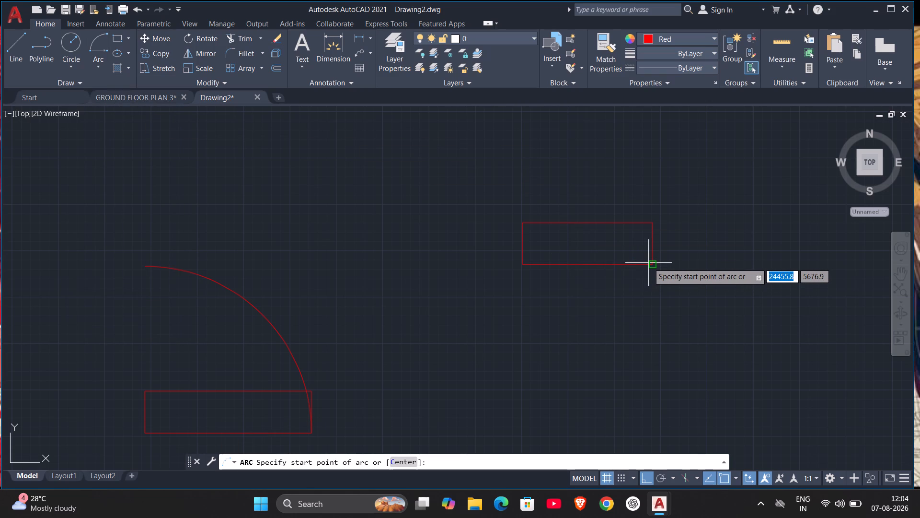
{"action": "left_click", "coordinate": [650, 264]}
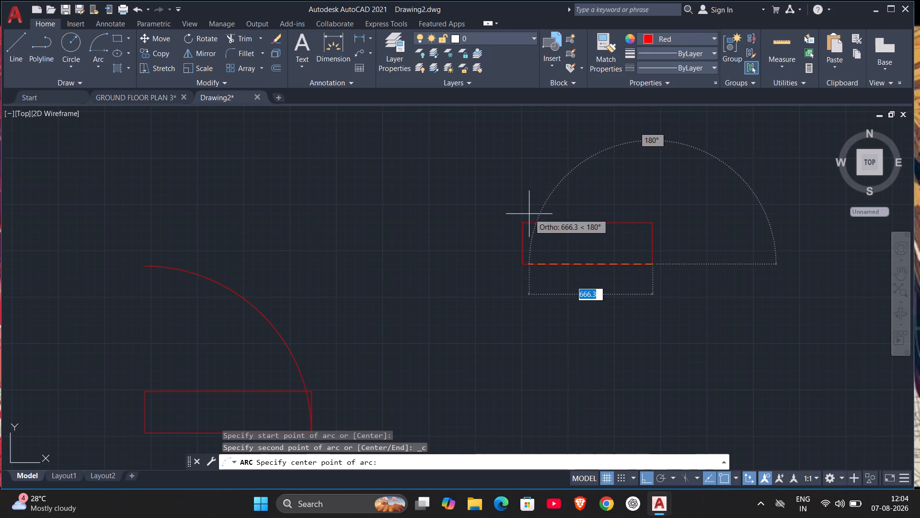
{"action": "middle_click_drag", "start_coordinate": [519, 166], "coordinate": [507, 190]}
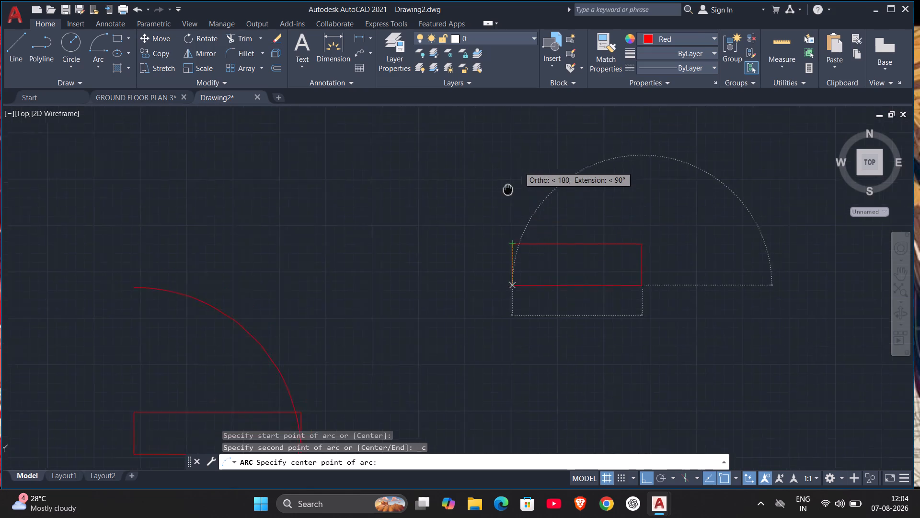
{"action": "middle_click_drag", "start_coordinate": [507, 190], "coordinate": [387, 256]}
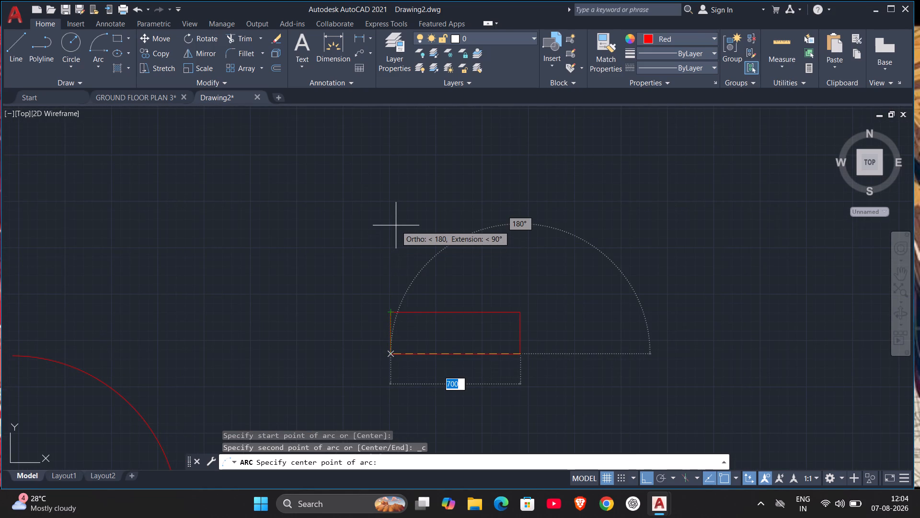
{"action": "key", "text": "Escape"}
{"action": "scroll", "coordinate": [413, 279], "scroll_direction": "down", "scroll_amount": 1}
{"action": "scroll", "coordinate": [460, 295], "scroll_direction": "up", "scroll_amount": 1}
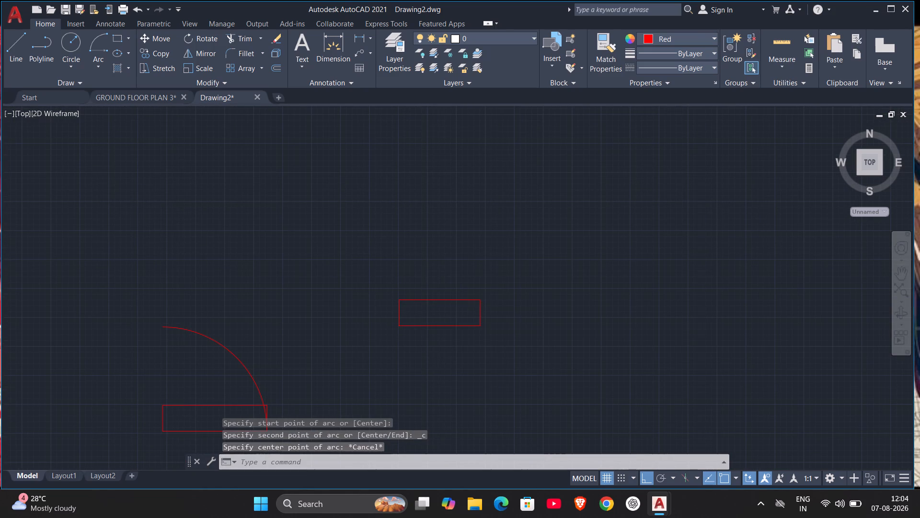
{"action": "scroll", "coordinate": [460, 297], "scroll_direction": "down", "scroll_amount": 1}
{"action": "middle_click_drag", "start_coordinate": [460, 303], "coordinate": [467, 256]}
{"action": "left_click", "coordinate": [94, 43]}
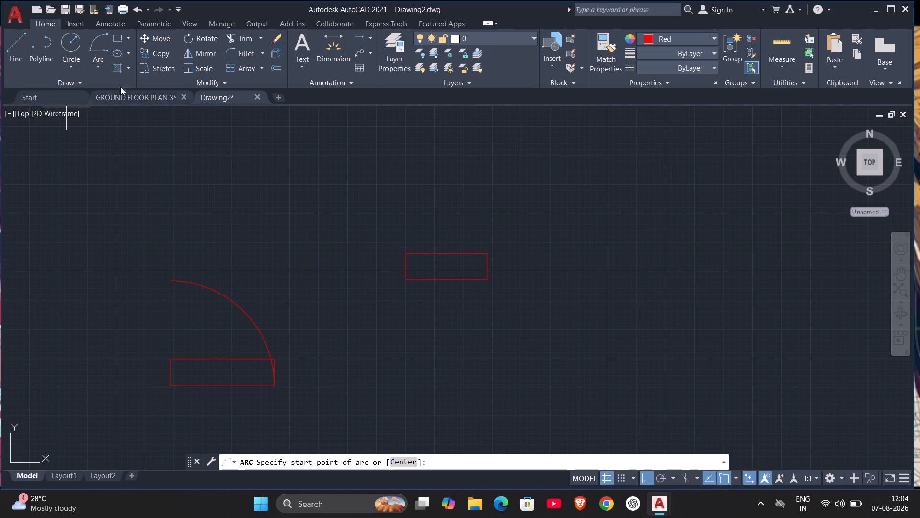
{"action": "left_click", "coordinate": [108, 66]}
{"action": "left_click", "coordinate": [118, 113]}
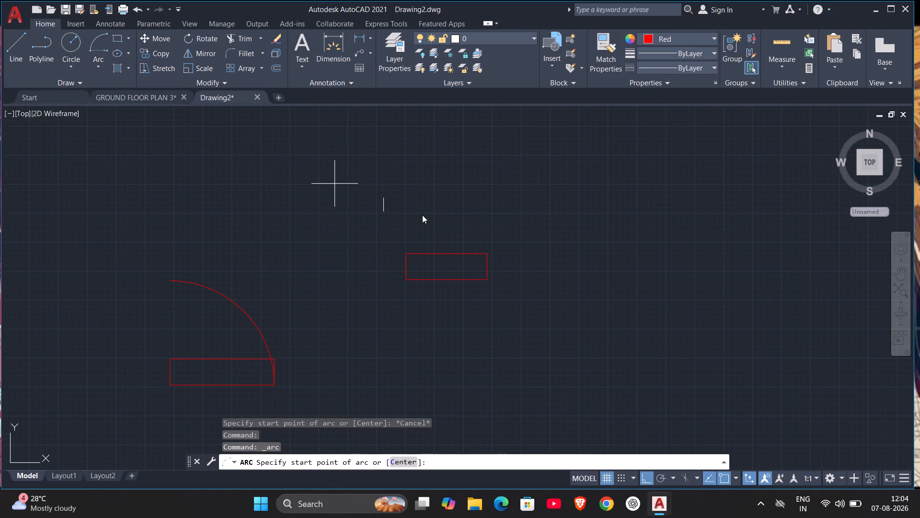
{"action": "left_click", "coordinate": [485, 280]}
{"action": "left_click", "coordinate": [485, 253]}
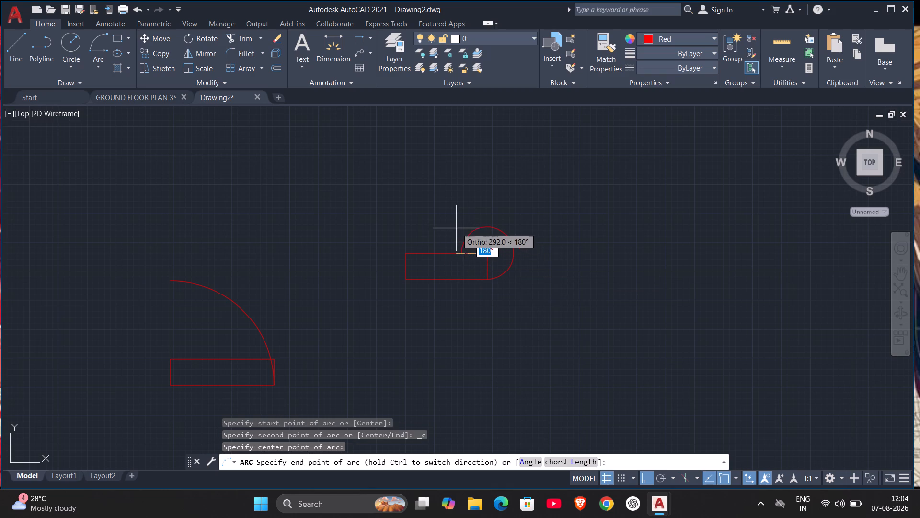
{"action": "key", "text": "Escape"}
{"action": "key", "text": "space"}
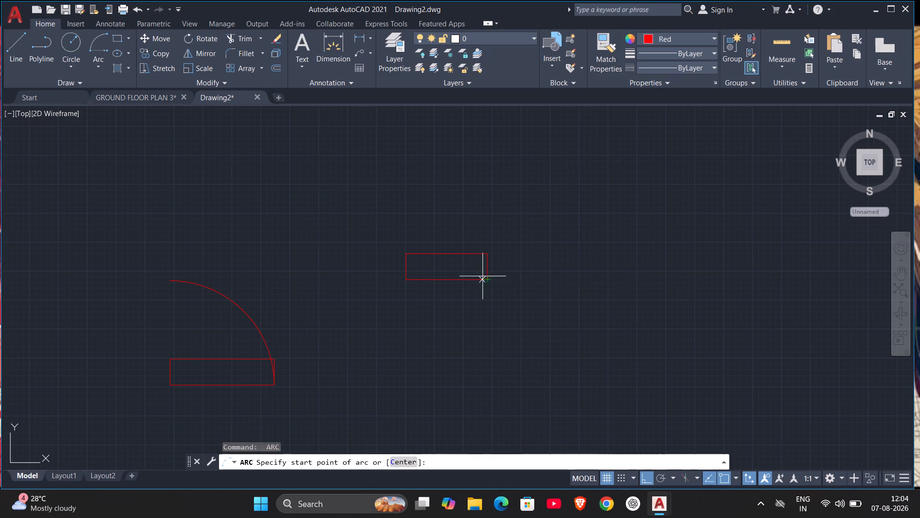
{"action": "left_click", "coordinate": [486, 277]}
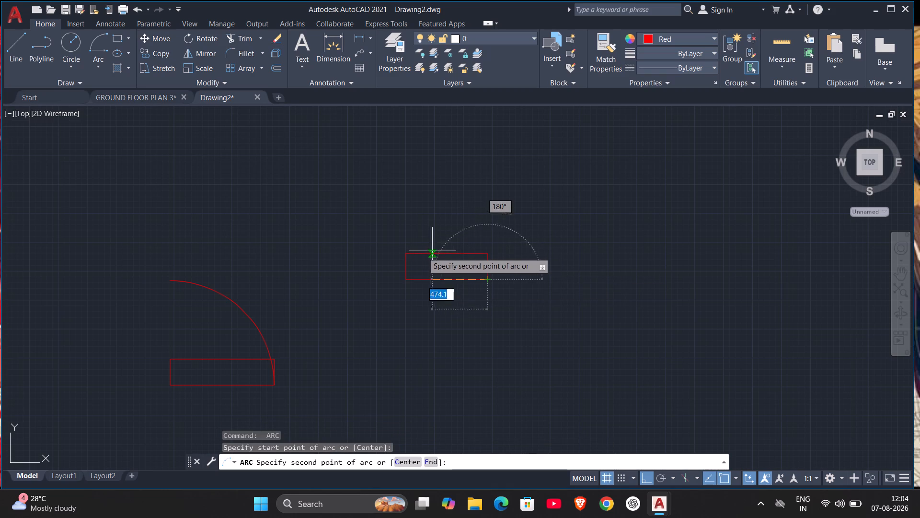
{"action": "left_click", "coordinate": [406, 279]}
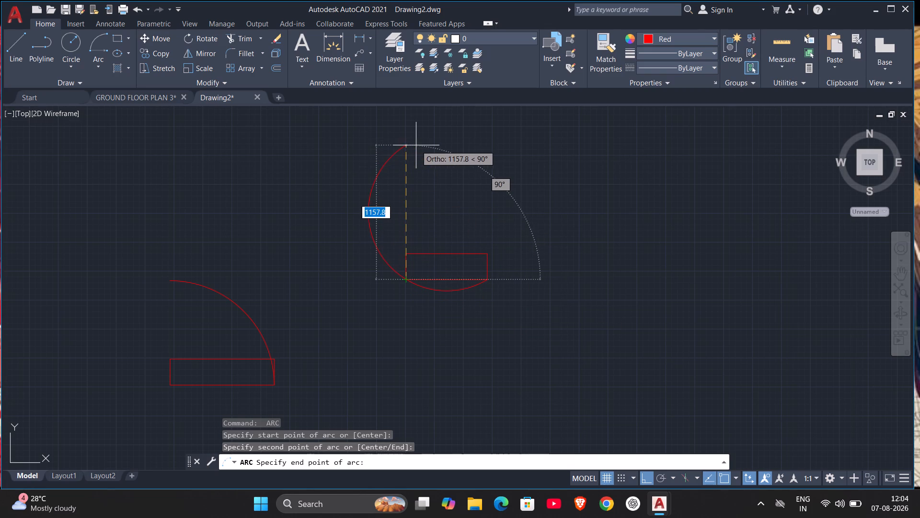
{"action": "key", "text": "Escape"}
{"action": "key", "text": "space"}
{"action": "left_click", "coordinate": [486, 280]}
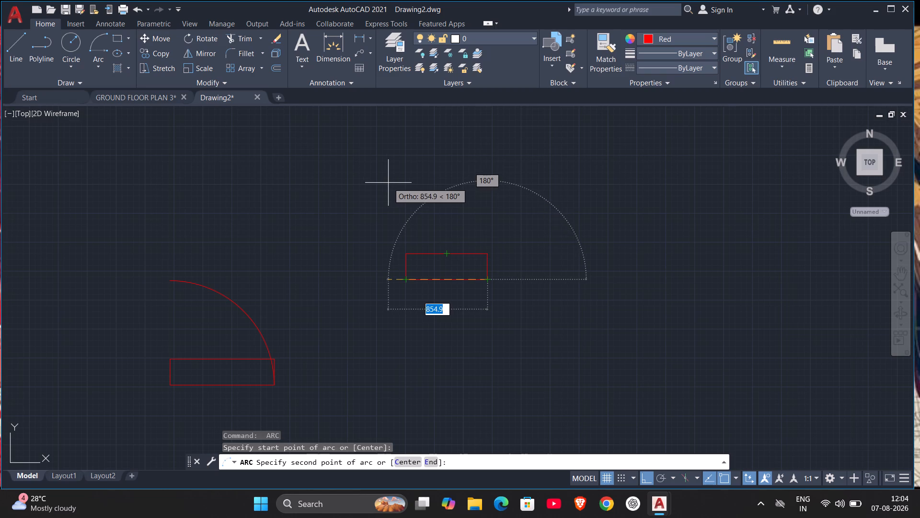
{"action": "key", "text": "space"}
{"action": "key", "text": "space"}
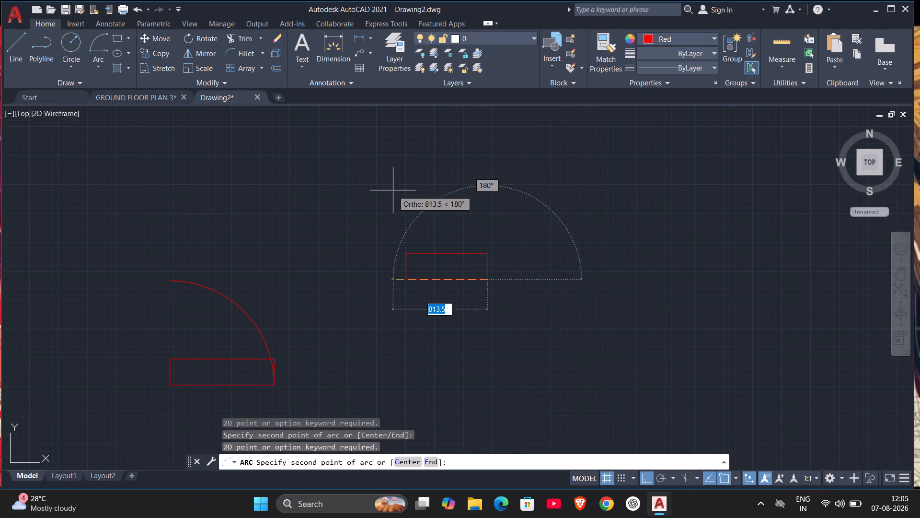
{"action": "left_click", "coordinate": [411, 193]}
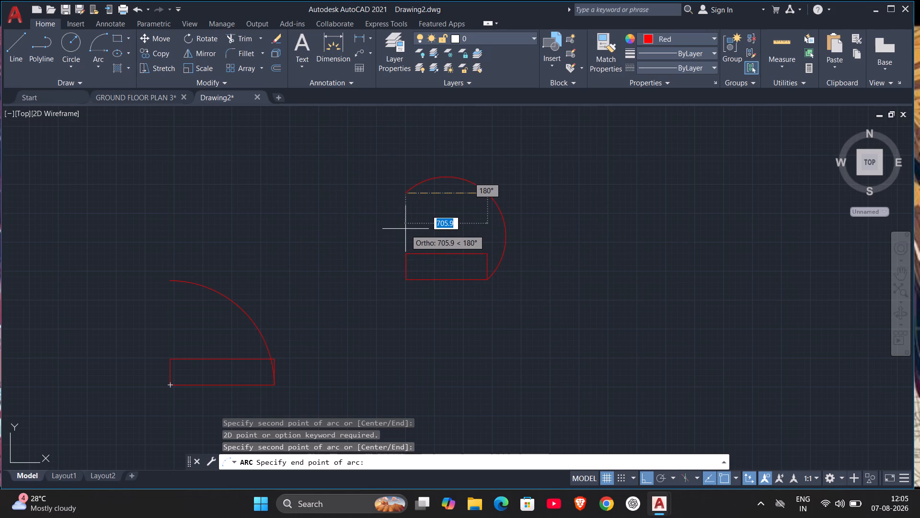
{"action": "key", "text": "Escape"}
Draw a 90° Start, Center, Angle arc on the 700 mm outline, from its lower-right corner, centred on its lower-left corner.
{"action": "scroll", "coordinate": [476, 265], "scroll_direction": "up", "scroll_amount": 1}
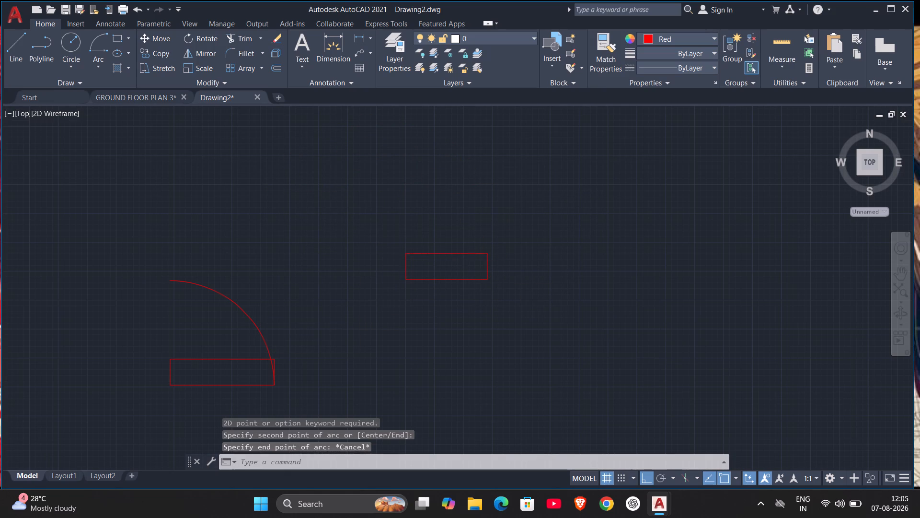
{"action": "left_click", "coordinate": [102, 57]}
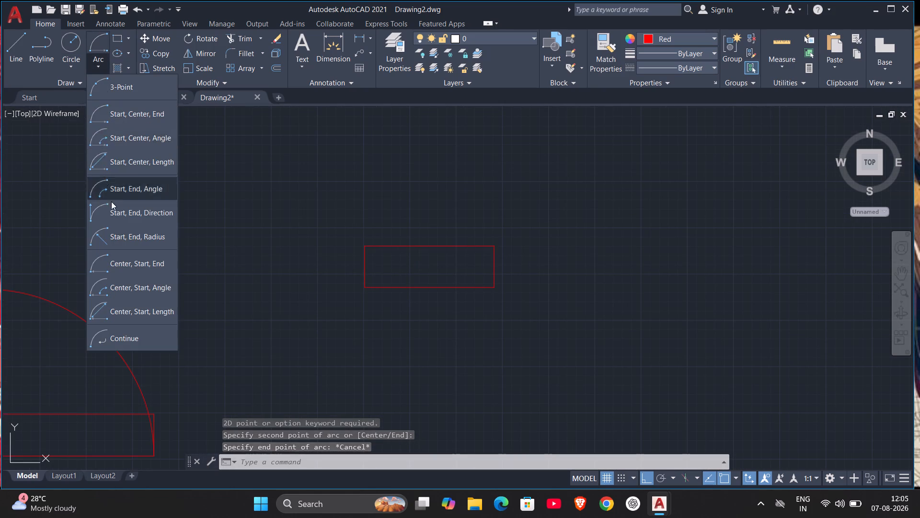
{"action": "left_click", "coordinate": [121, 143]}
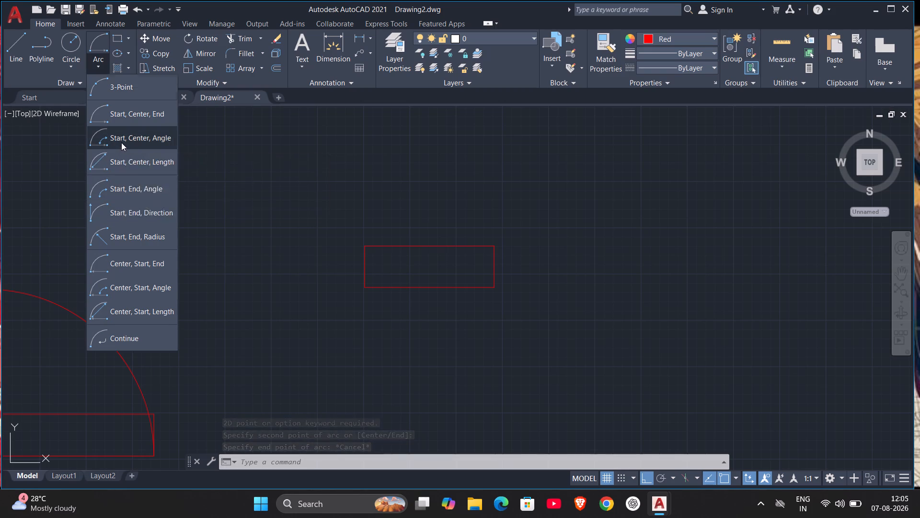
{"action": "left_click", "coordinate": [493, 287]}
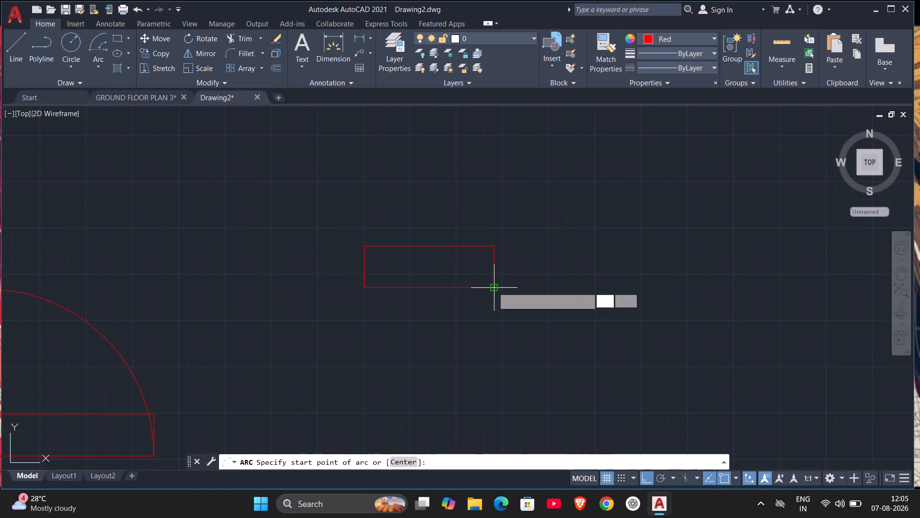
{"action": "left_click", "coordinate": [364, 288]}
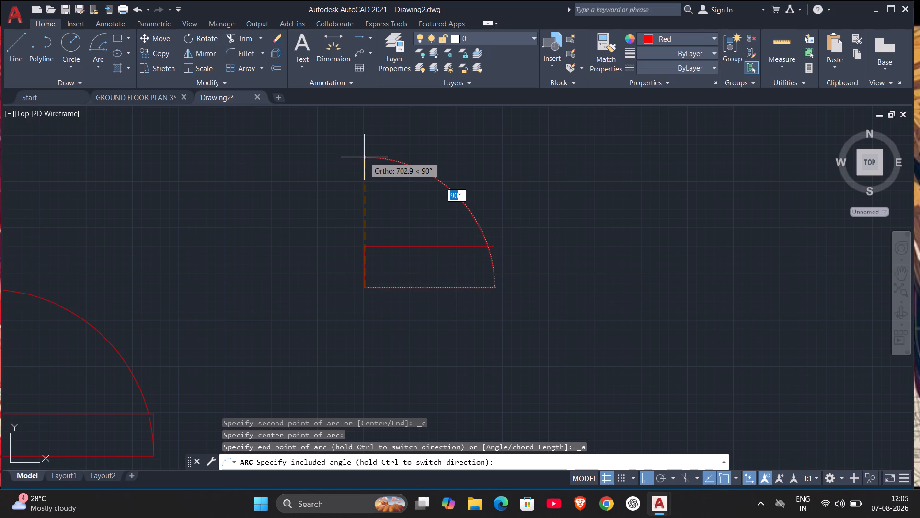
{"action": "left_click", "coordinate": [364, 157]}
{"action": "scroll", "coordinate": [477, 257], "scroll_direction": "down", "scroll_amount": 1}
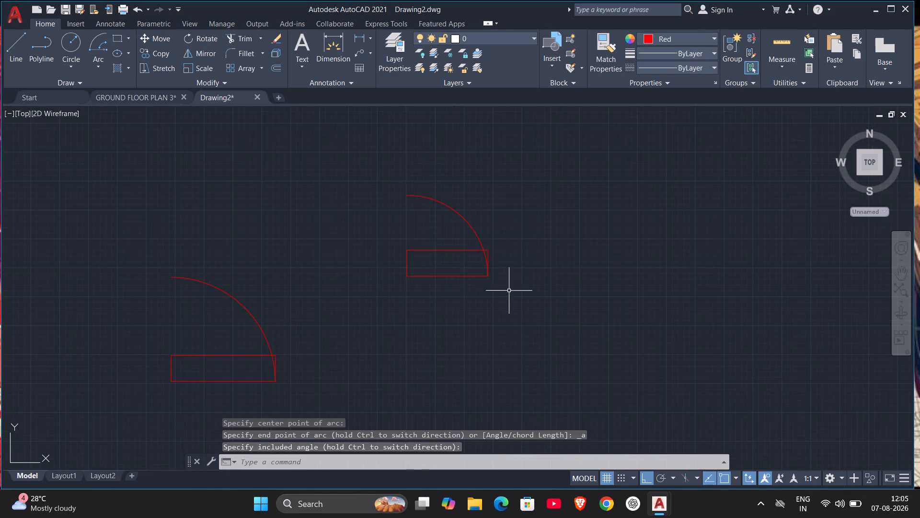
Draw vertical door-leaf lines, 700 mm and 900 mm long, from each outline's lower-left corner up to the end of its swing arc.
{"action": "middle_click_drag", "start_coordinate": [509, 291], "coordinate": [545, 239]}
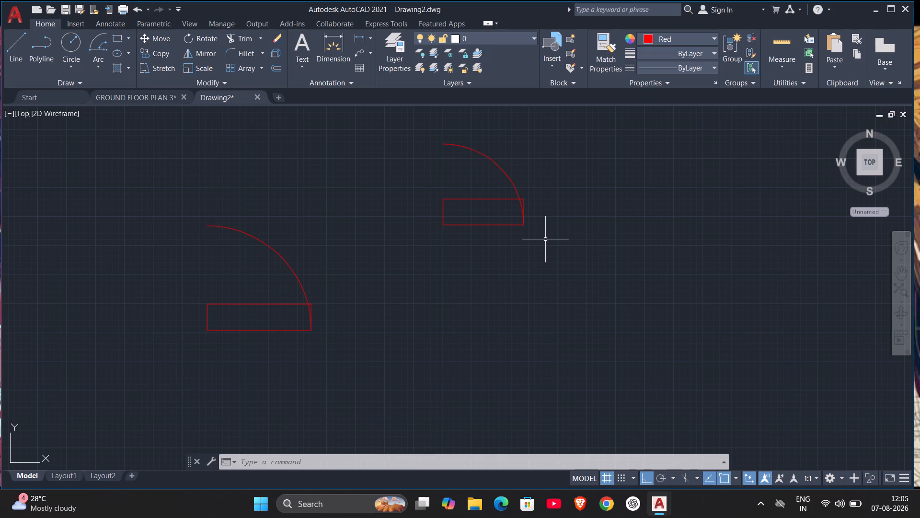
{"action": "key", "text": "l"}
{"action": "key", "text": "Return"}
{"action": "left_click", "coordinate": [445, 226]}
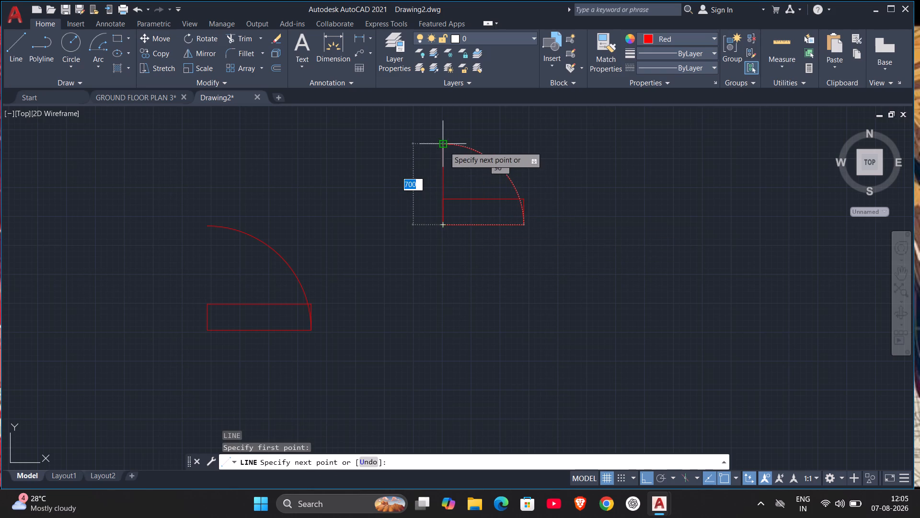
{"action": "left_click", "coordinate": [444, 146]}
{"action": "key", "text": "Escape"}
{"action": "key", "text": "space"}
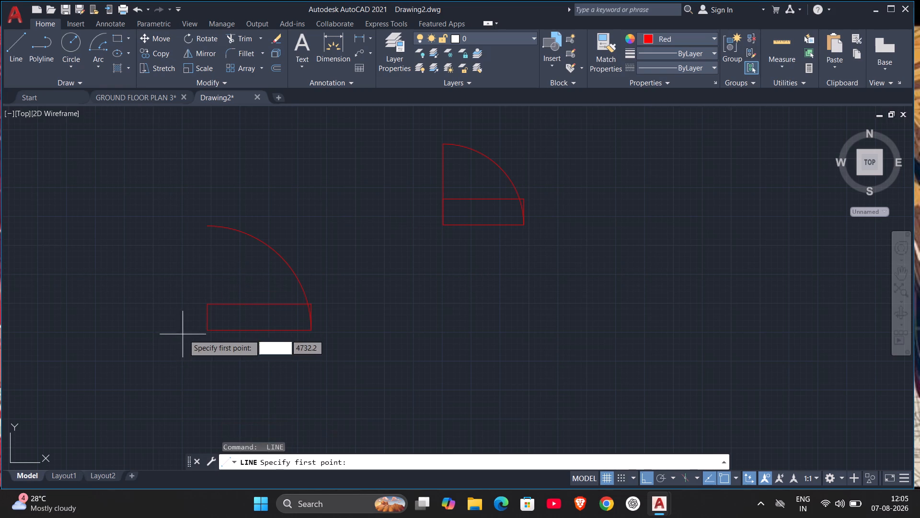
{"action": "left_click", "coordinate": [207, 330]}
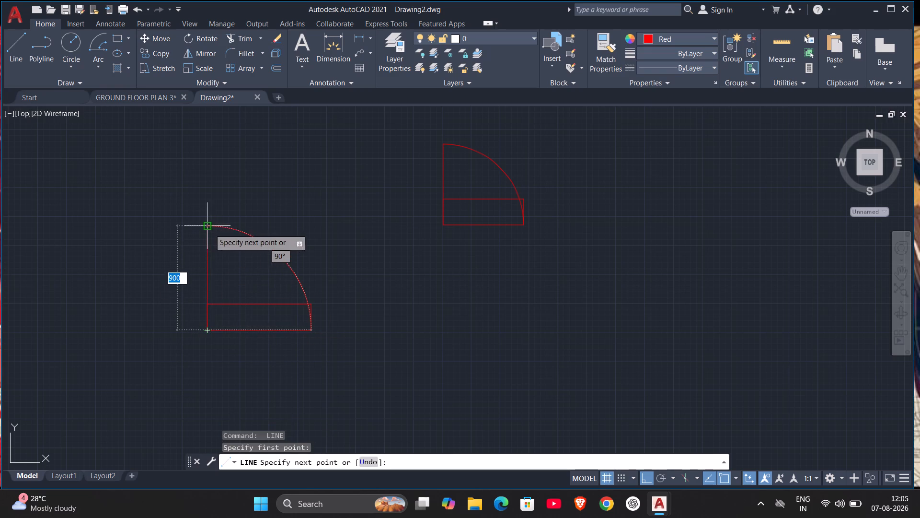
{"action": "left_click", "coordinate": [208, 228]}
{"action": "key", "text": "Escape"}
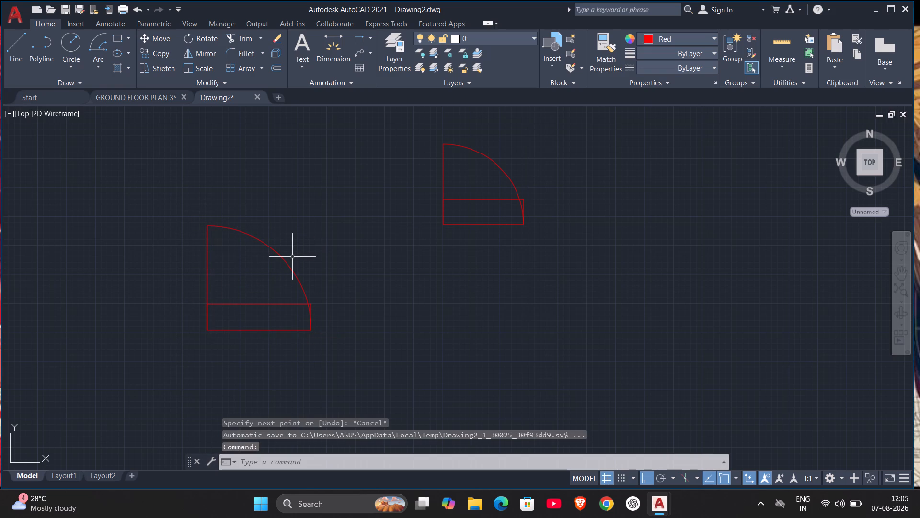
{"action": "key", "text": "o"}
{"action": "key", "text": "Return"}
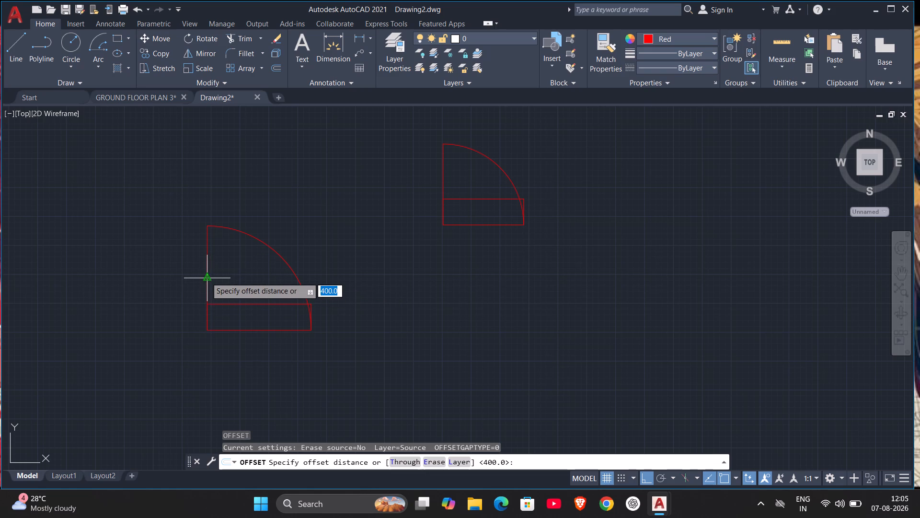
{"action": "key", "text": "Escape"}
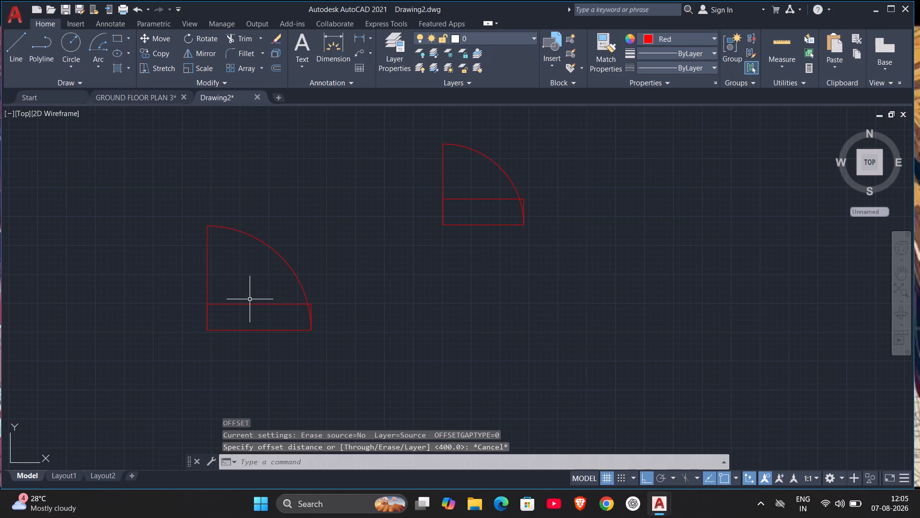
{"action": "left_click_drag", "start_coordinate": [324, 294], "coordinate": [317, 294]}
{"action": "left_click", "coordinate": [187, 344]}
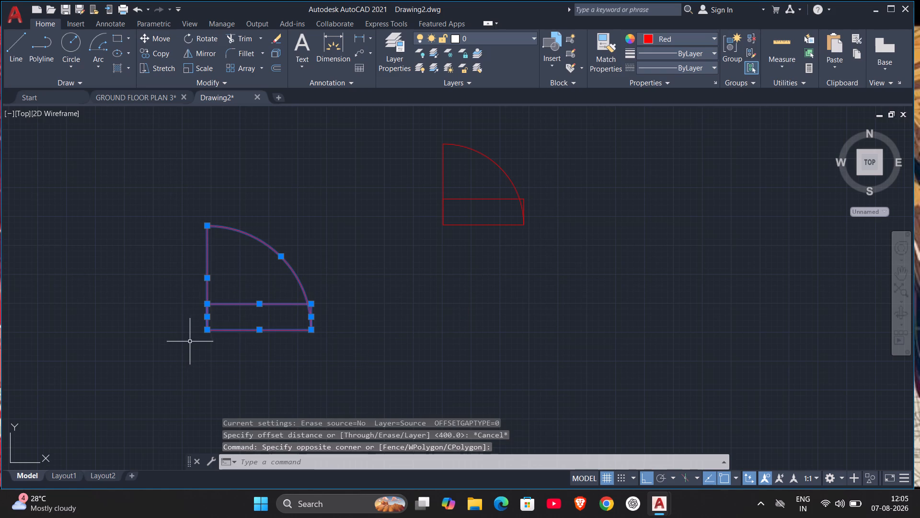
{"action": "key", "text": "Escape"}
Delete the four lines of the 900 by 225 mm outline, keeping its swing arc and vertical leaf line.
{"action": "left_click_drag", "start_coordinate": [182, 295], "coordinate": [203, 307]}
{"action": "left_click", "coordinate": [324, 352]}
{"action": "key", "text": "Delete"}
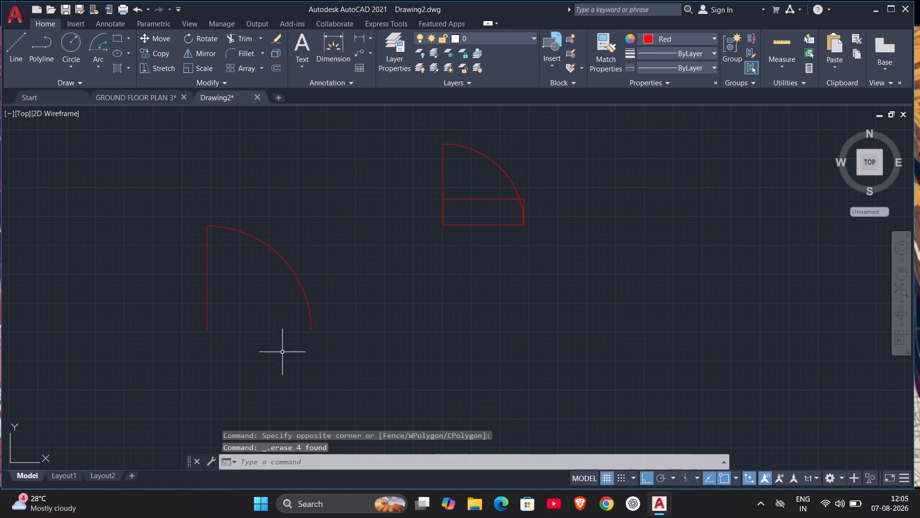
Offset the 900 mm door's vertical leaf line 80 mm inward, toward the swing arc.
{"action": "key", "text": "o"}
{"action": "key", "text": "Return"}
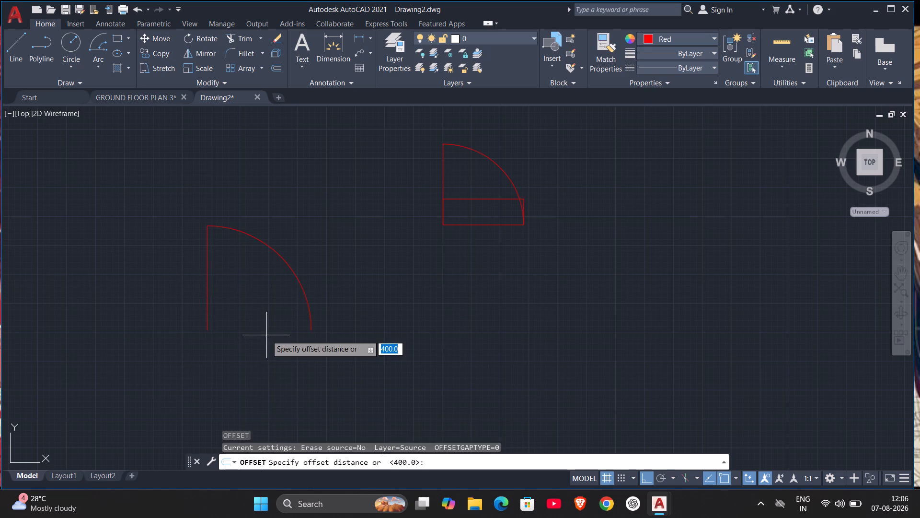
{"action": "type", "text": "80"}
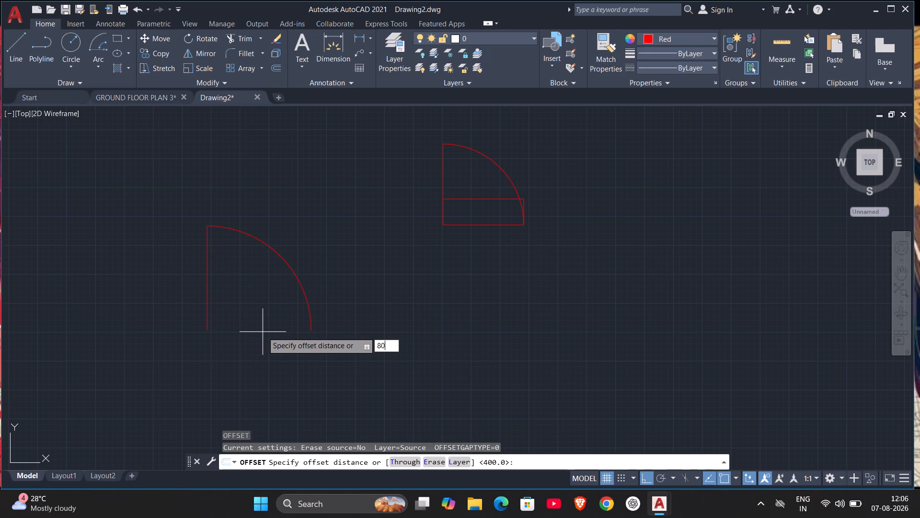
{"action": "key", "text": "Return"}
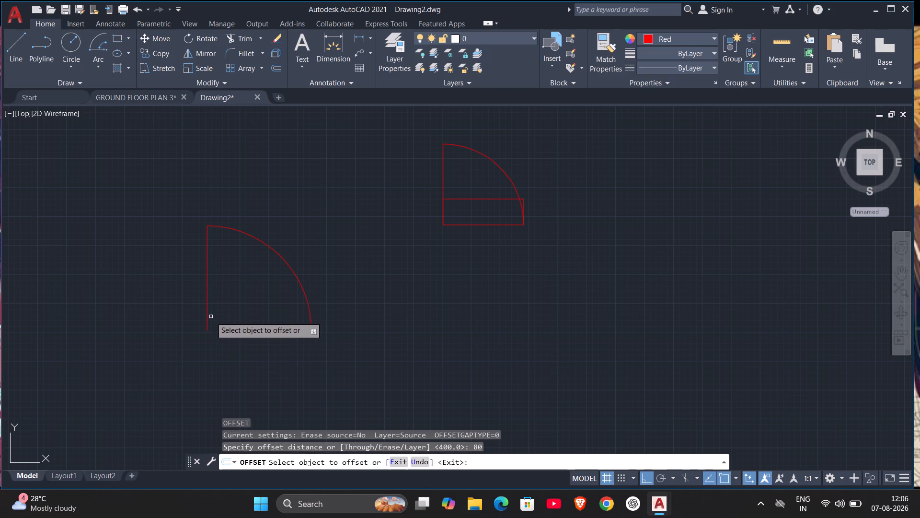
{"action": "left_click", "coordinate": [207, 313]}
{"action": "left_click_drag", "start_coordinate": [226, 307], "coordinate": [232, 307]}
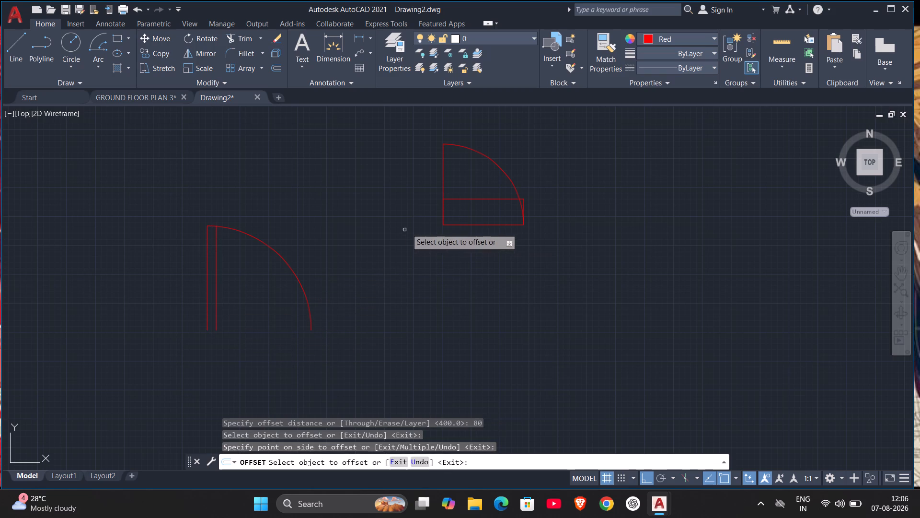
Offset the 700 mm door's vertical leaf line 80 mm inward, toward its swing arc.
{"action": "left_click", "coordinate": [443, 185]}
{"action": "left_click", "coordinate": [452, 184]}
{"action": "key", "text": "Escape"}
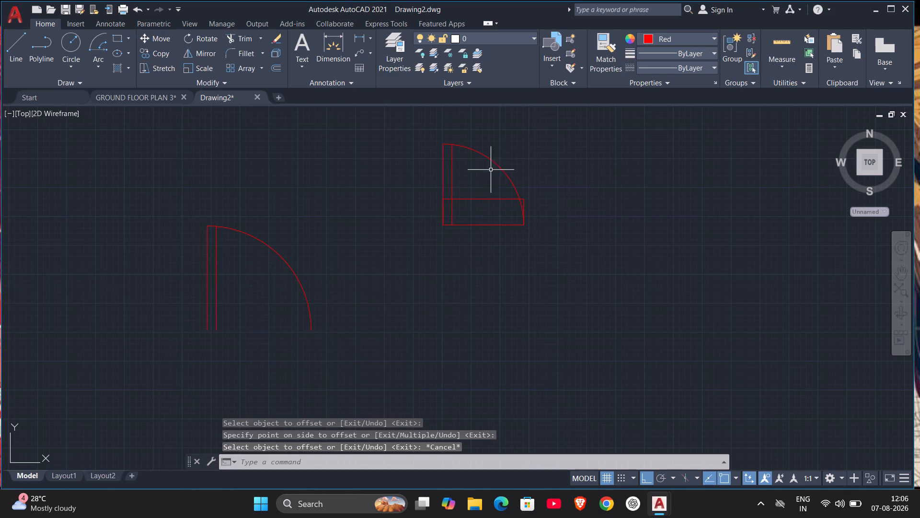
Delete the four lines of the 700 by 225 mm outline, keeping its swing arc and both vertical leaf lines.
{"action": "left_click_drag", "start_coordinate": [421, 186], "coordinate": [535, 218]}
{"action": "left_click", "coordinate": [598, 263]}
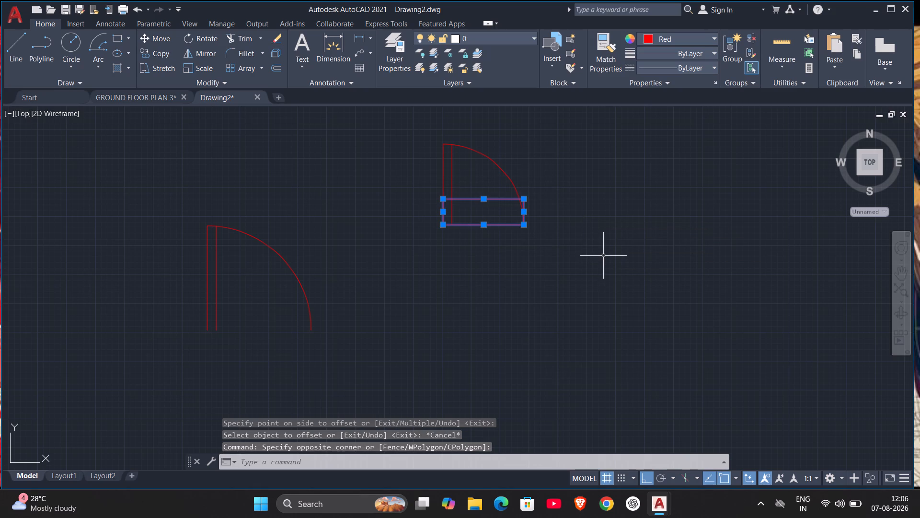
{"action": "key", "text": "Delete"}
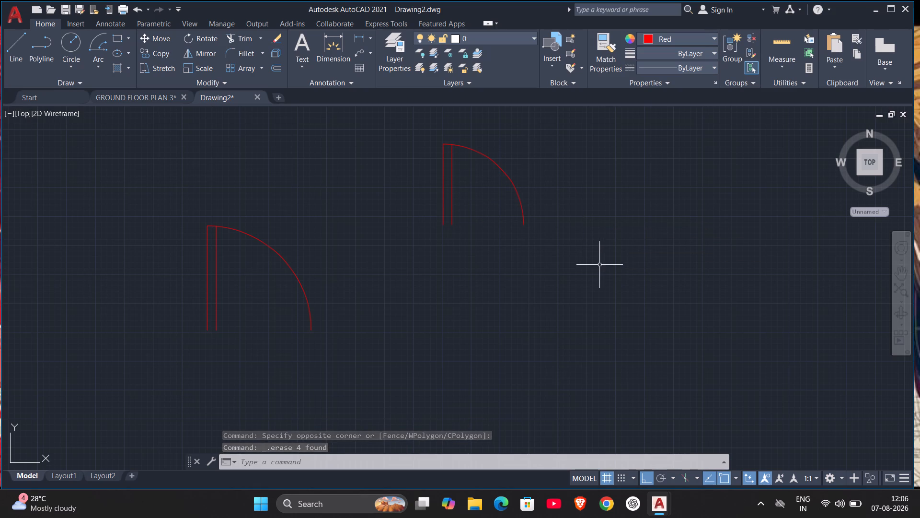
{"action": "key", "text": "Escape"}
Close the bottom of the 900 mm door's leaf with an 80 mm horizontal line.
{"action": "key", "text": "l"}
{"action": "key", "text": "Return"}
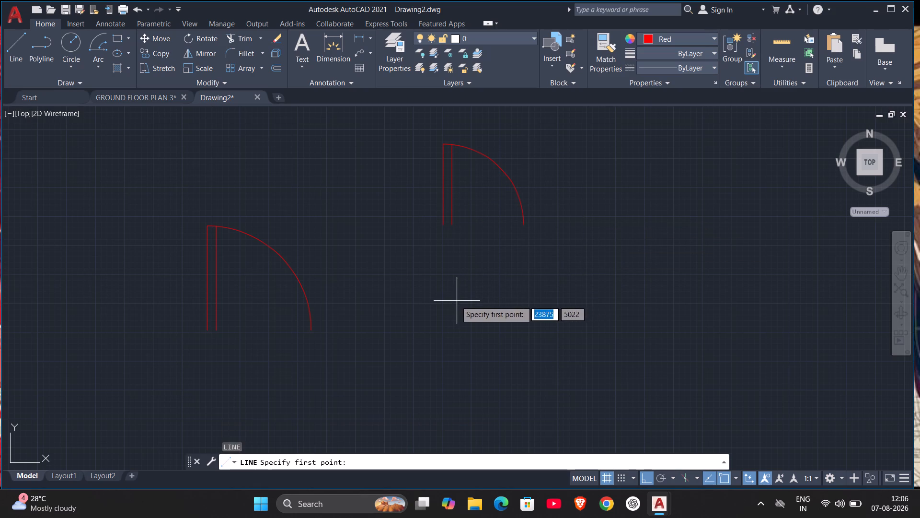
{"action": "left_click", "coordinate": [208, 331]}
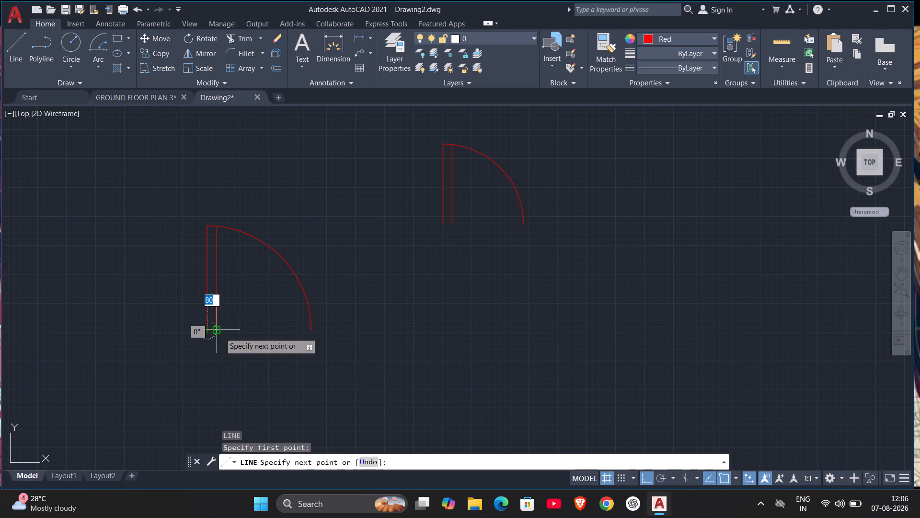
{"action": "left_click", "coordinate": [215, 331]}
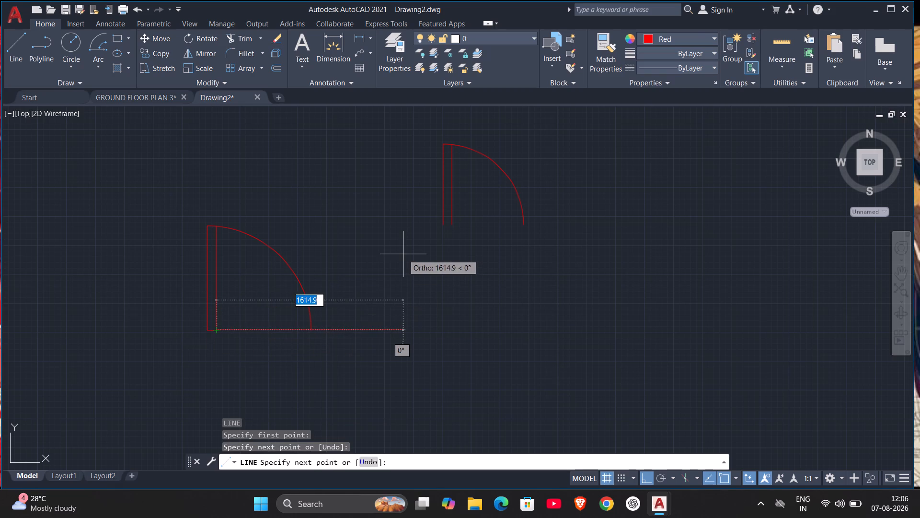
{"action": "key", "text": "Escape"}
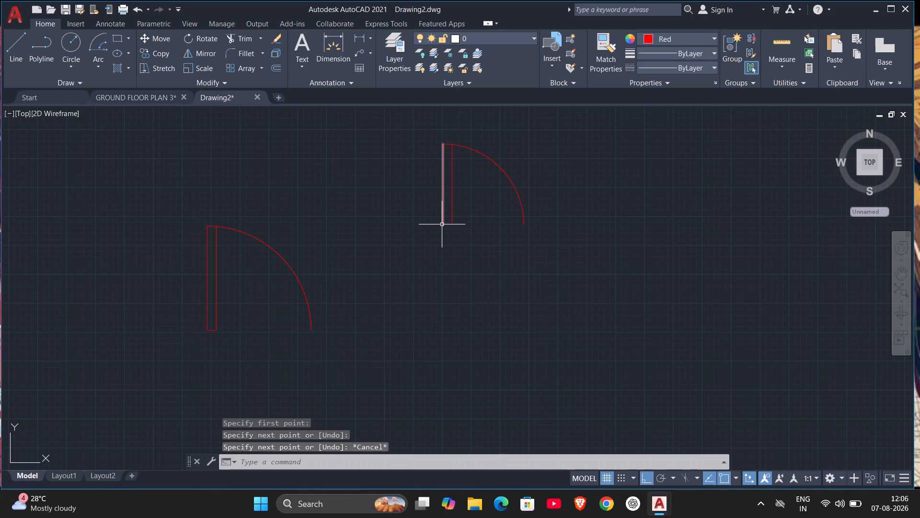
Close the bottom of the 700 mm door's leaf with a horizontal line between its two vertical lines.
{"action": "key", "text": "space"}
{"action": "left_click", "coordinate": [441, 225]}
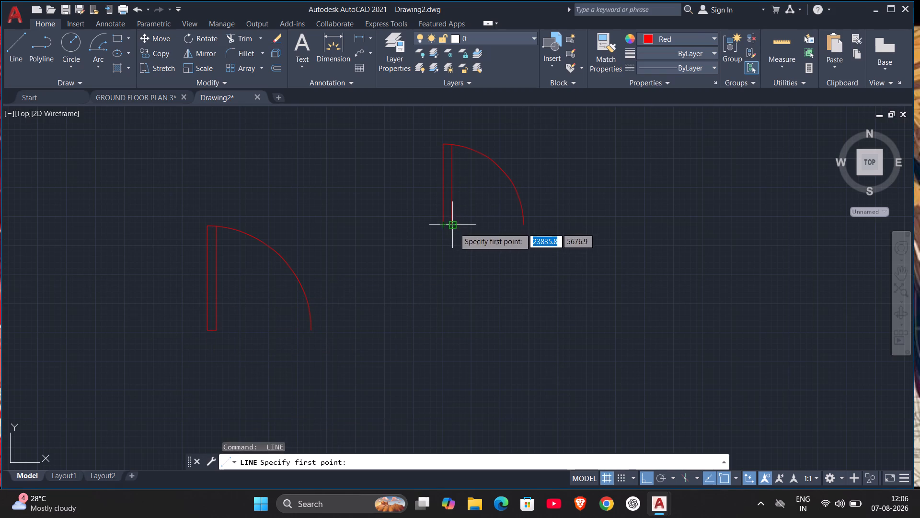
{"action": "left_click", "coordinate": [450, 228]}
{"action": "key", "text": "Escape"}
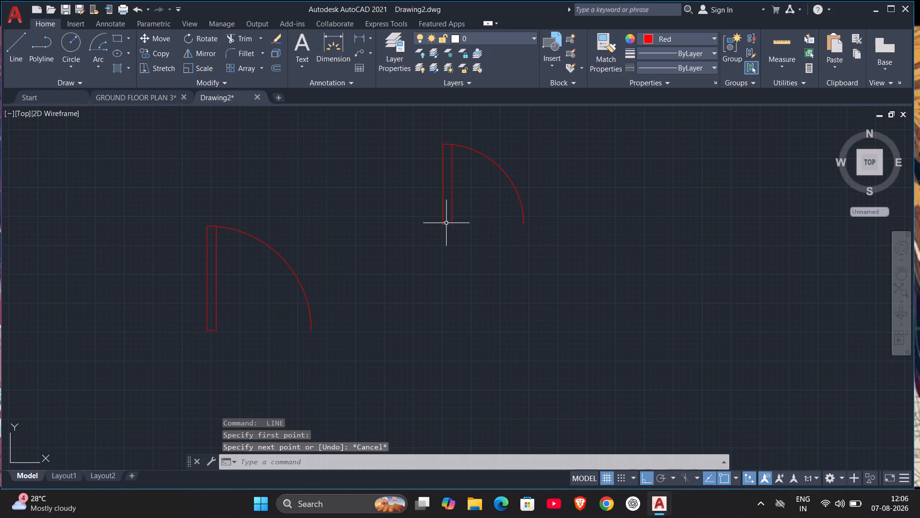
{"action": "key", "text": "space"}
{"action": "scroll", "coordinate": [455, 236], "scroll_direction": "up", "scroll_amount": 3}
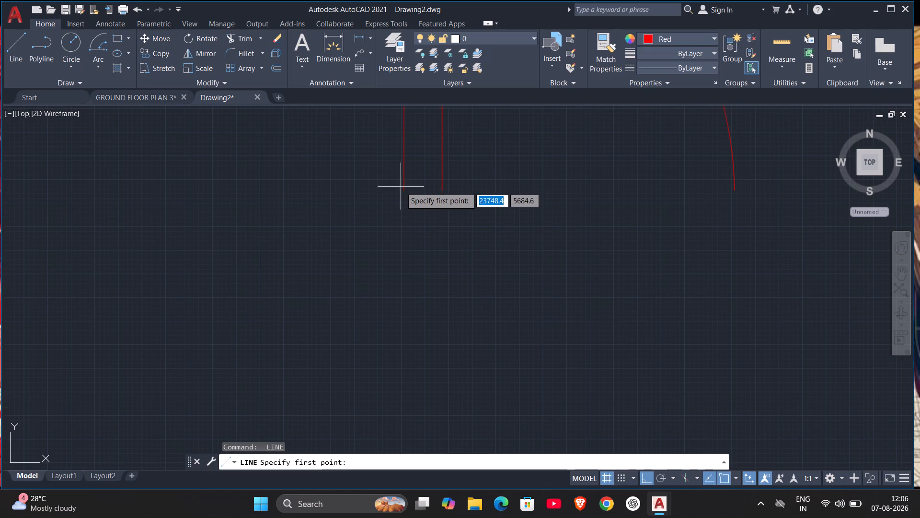
{"action": "left_click", "coordinate": [402, 189]}
{"action": "left_click", "coordinate": [441, 188]}
{"action": "key", "text": "Escape"}
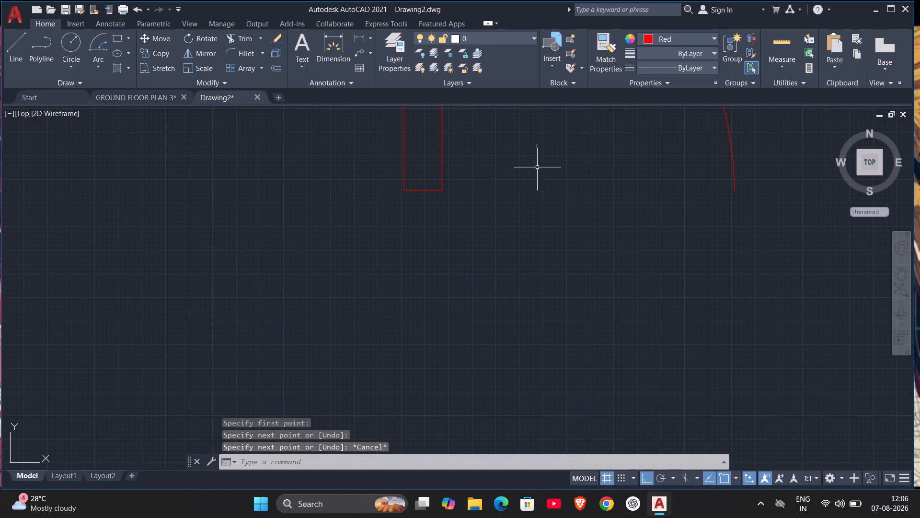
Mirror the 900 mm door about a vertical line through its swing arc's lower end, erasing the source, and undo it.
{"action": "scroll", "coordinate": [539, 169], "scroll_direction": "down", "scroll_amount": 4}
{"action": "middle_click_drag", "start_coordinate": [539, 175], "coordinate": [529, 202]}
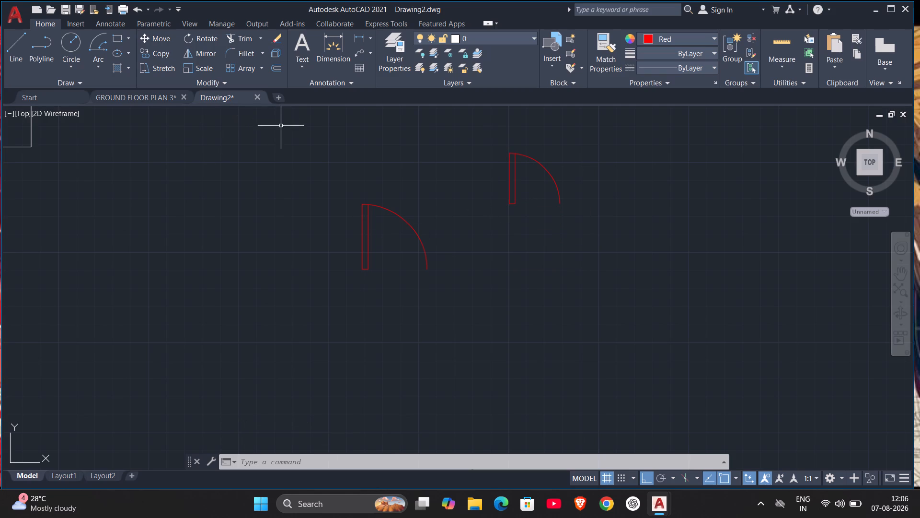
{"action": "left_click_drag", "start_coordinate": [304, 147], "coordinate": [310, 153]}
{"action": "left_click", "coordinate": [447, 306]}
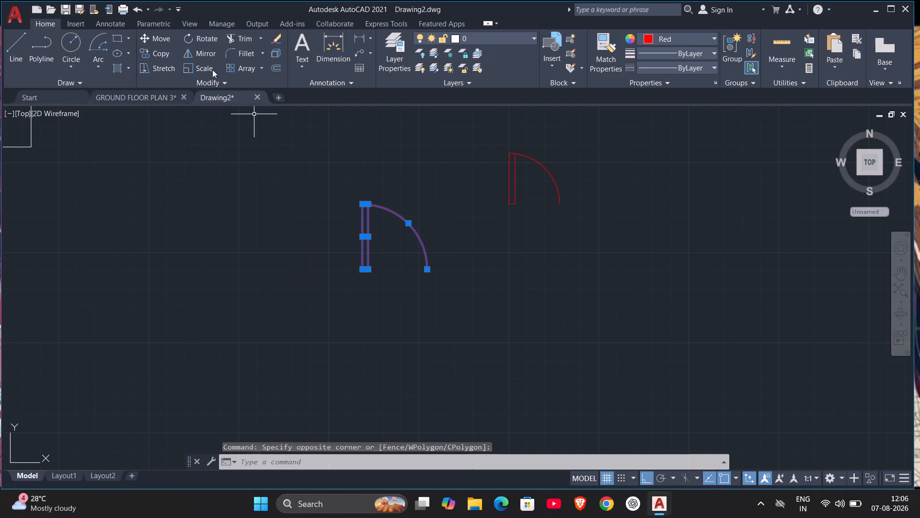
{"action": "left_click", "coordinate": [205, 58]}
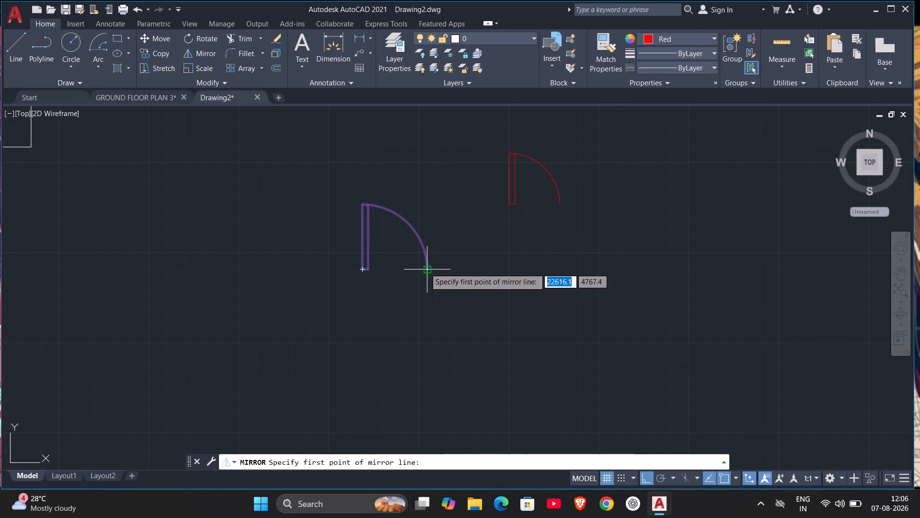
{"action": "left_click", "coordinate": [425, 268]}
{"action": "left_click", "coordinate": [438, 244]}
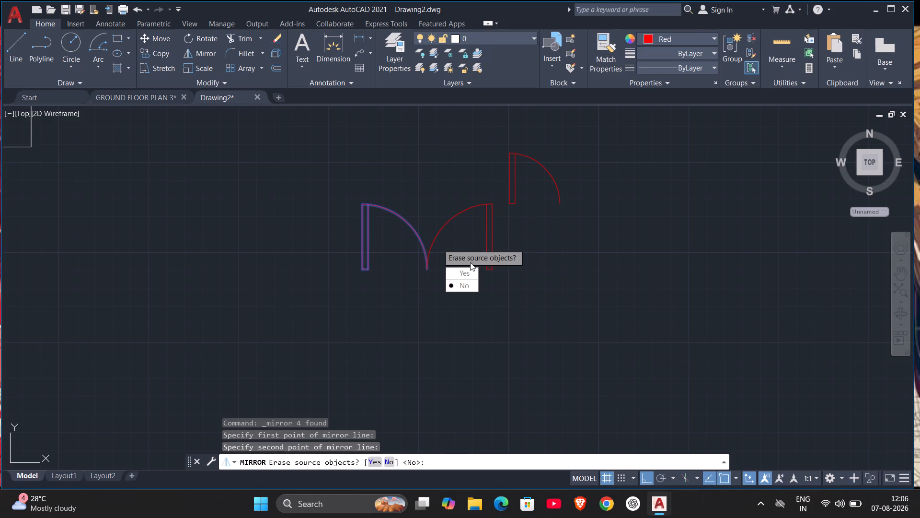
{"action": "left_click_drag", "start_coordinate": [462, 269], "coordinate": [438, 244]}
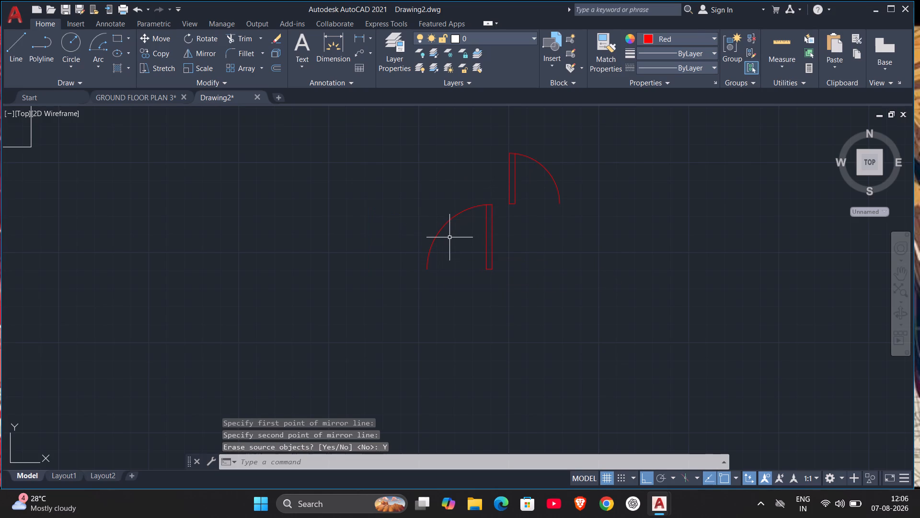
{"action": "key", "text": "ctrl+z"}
Mirror the 900 mm door about a vertical line through its swing arc's lower end, keeping the source.
{"action": "left_click_drag", "start_coordinate": [339, 188], "coordinate": [360, 221]}
{"action": "left_click", "coordinate": [439, 305]}
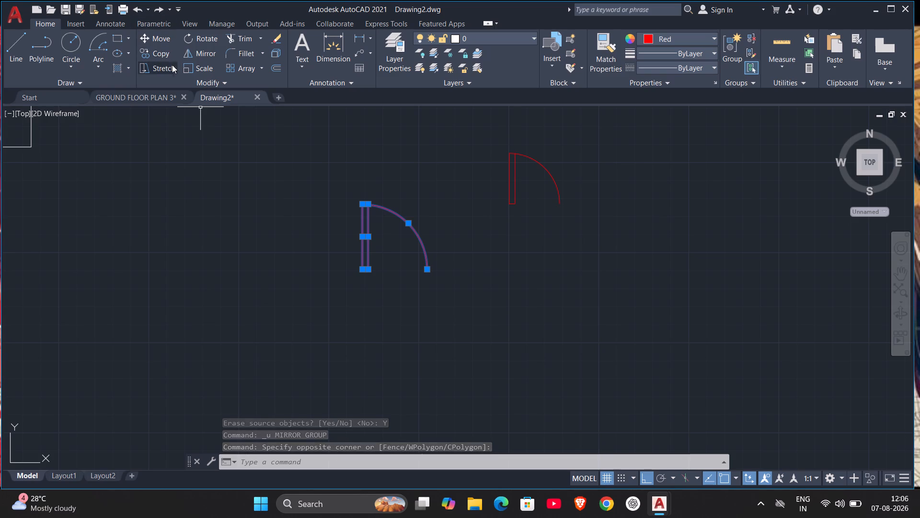
{"action": "key", "text": "m"}
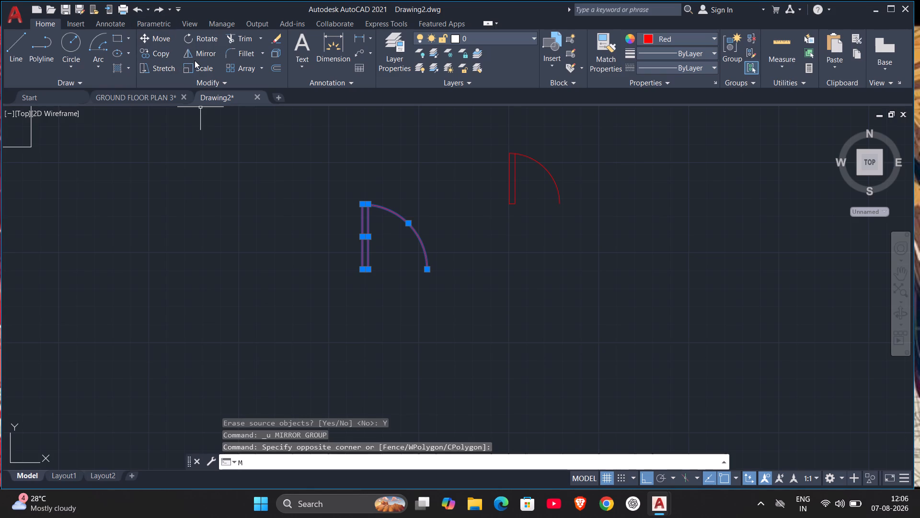
{"action": "key", "text": "i"}
{"action": "key", "text": "Return"}
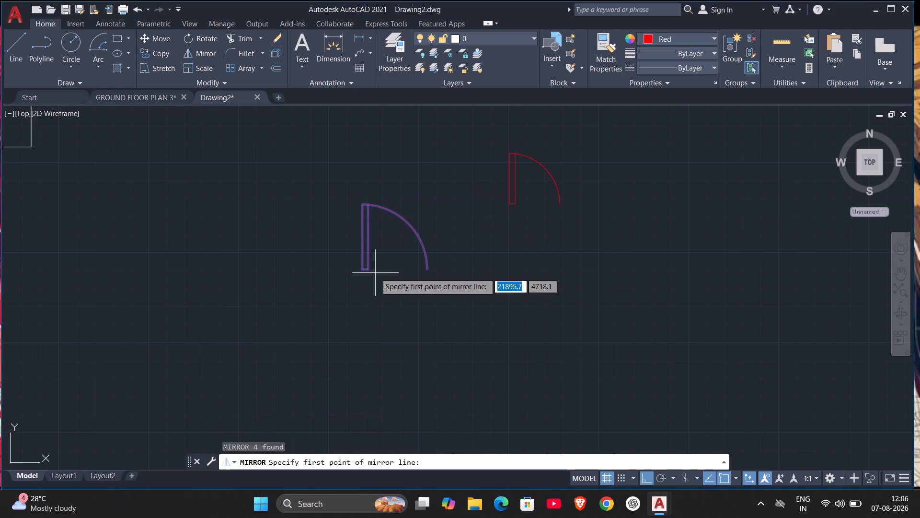
{"action": "left_click", "coordinate": [425, 267]}
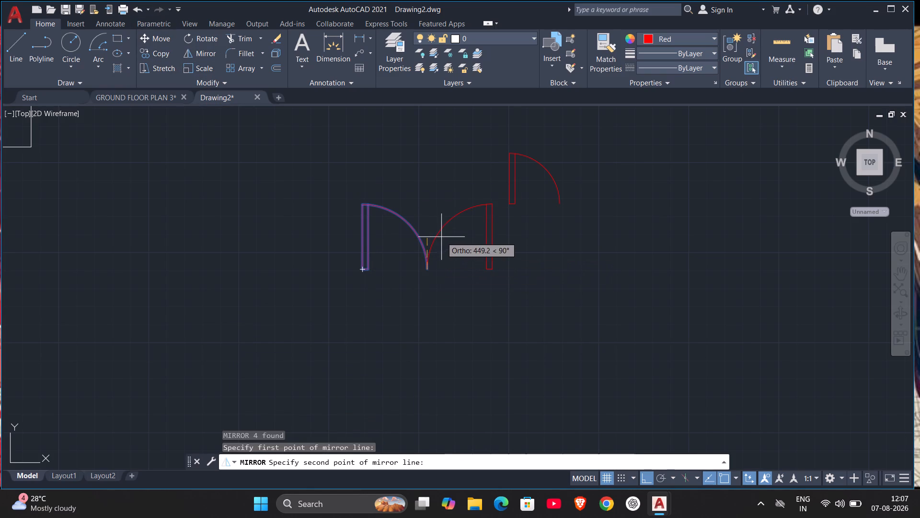
{"action": "left_click", "coordinate": [444, 233]}
{"action": "left_click_drag", "start_coordinate": [461, 274], "coordinate": [444, 233]}
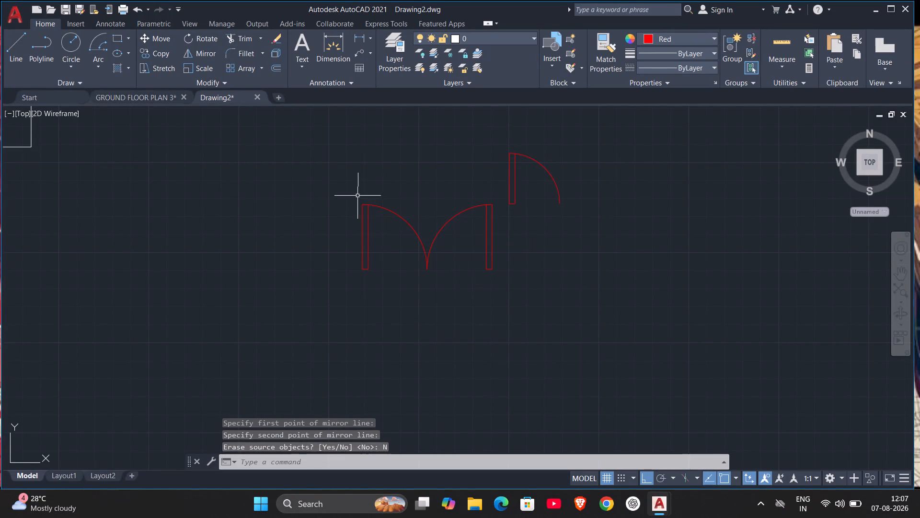
Mirror the pair of 900 mm doors downward about a horizontal line through the point where their arcs meet, keeping the source.
{"action": "left_click_drag", "start_coordinate": [339, 185], "coordinate": [363, 201]}
{"action": "left_click", "coordinate": [503, 319]}
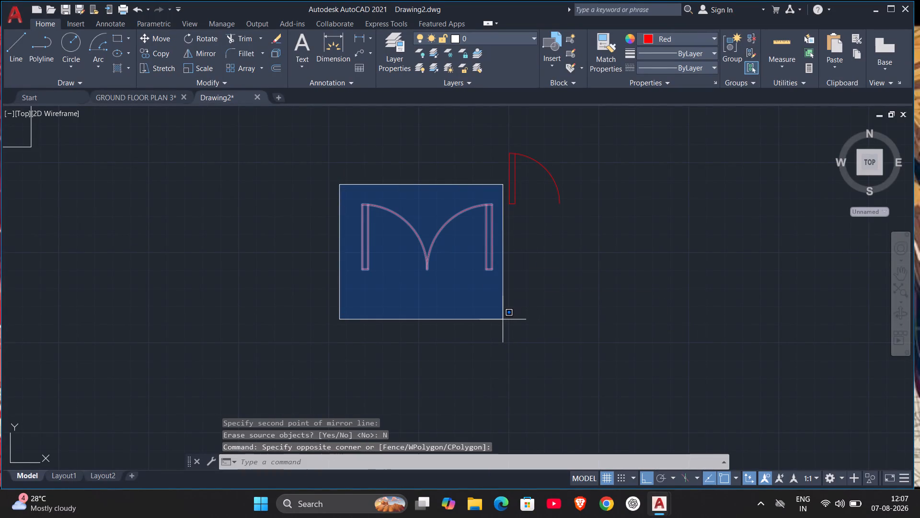
{"action": "left_click", "coordinate": [207, 51]}
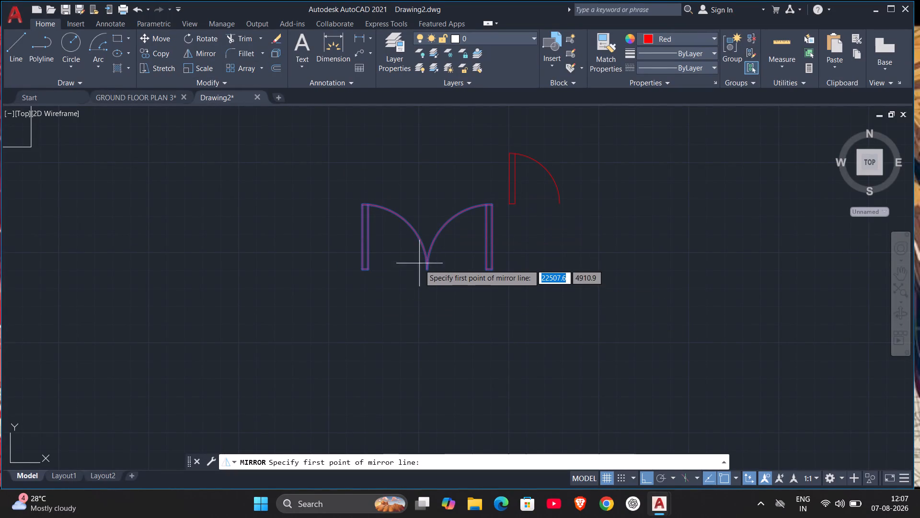
{"action": "left_click", "coordinate": [429, 271]}
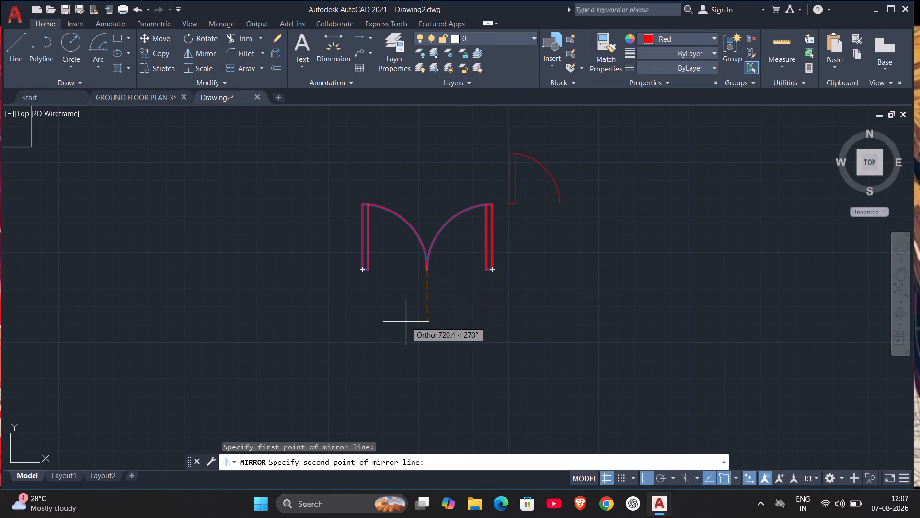
{"action": "left_click", "coordinate": [451, 286]}
{"action": "left_click_drag", "start_coordinate": [480, 324], "coordinate": [452, 285]}
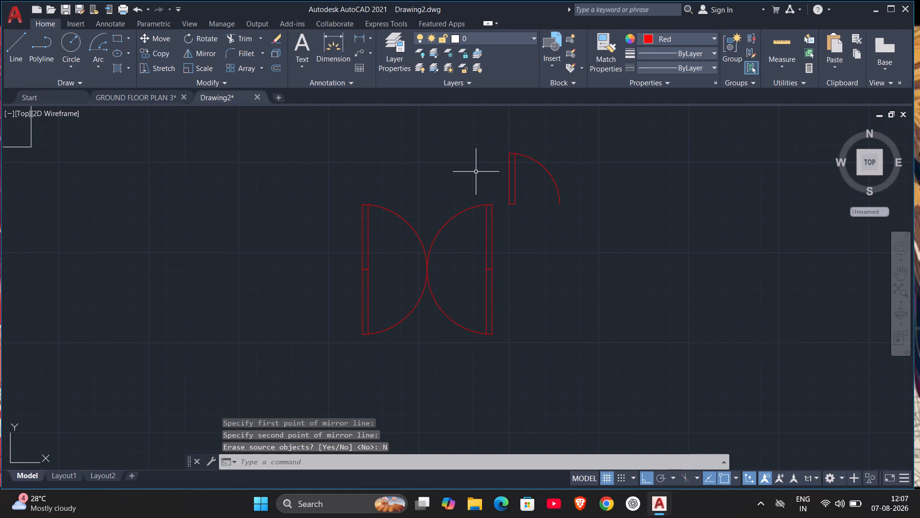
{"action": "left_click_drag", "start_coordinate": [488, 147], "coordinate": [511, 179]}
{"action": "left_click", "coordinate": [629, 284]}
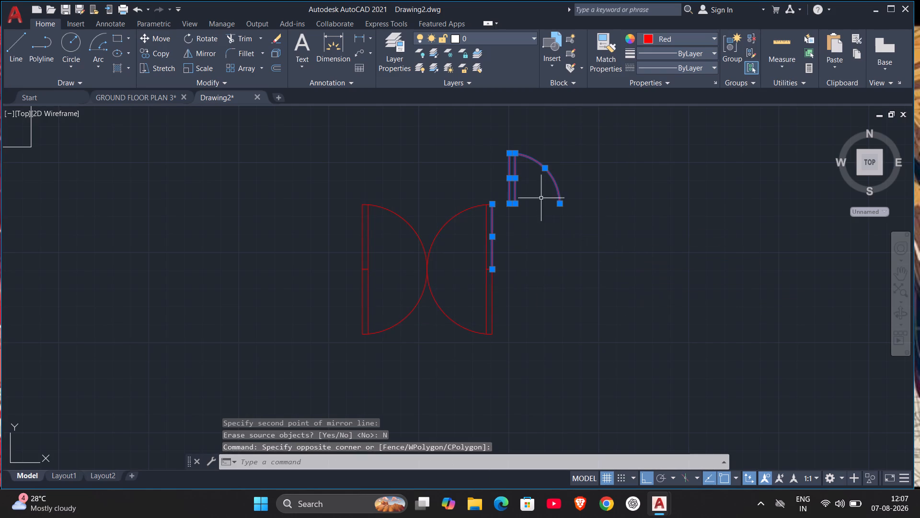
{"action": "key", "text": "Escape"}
Mirror the 700 mm door about a vertical line through its swing arc's lower end, keeping the source.
{"action": "left_click", "coordinate": [502, 146]}
{"action": "left_click_drag", "start_coordinate": [583, 244], "coordinate": [588, 246]}
{"action": "left_click", "coordinate": [207, 50]}
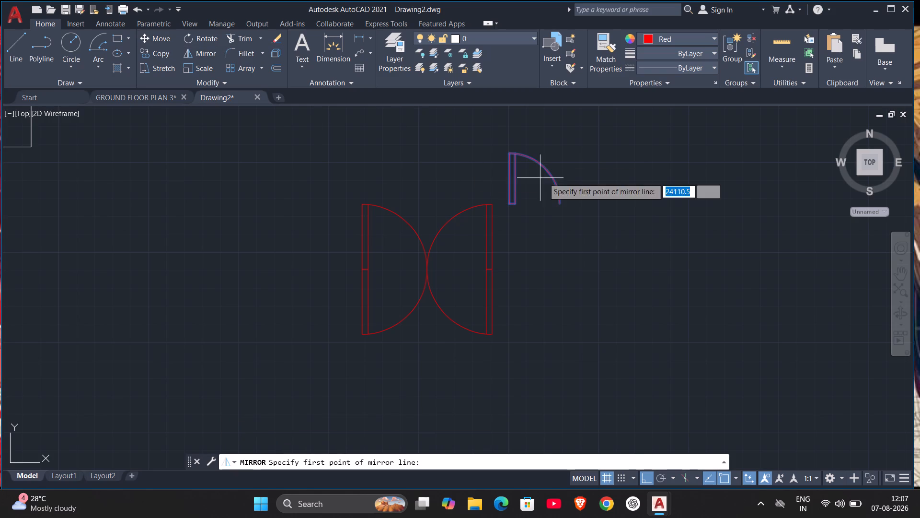
{"action": "left_click", "coordinate": [560, 206]}
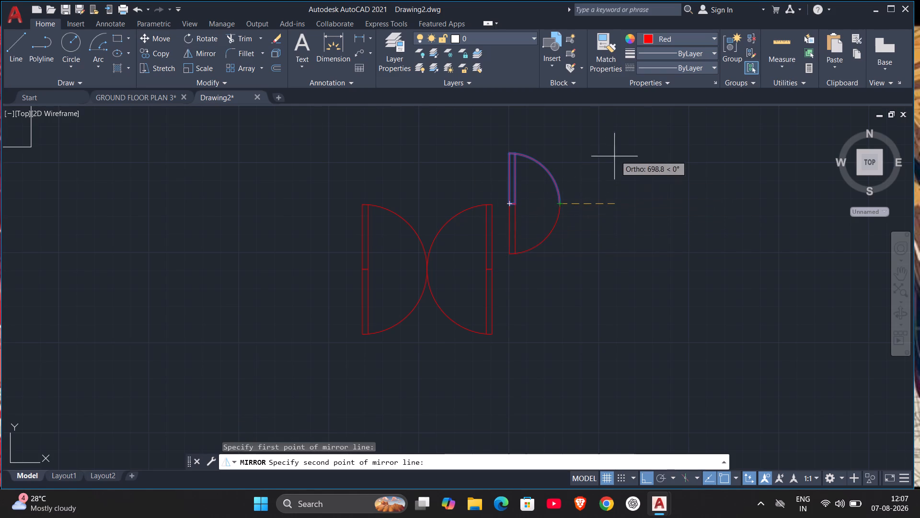
{"action": "left_click", "coordinate": [619, 118]}
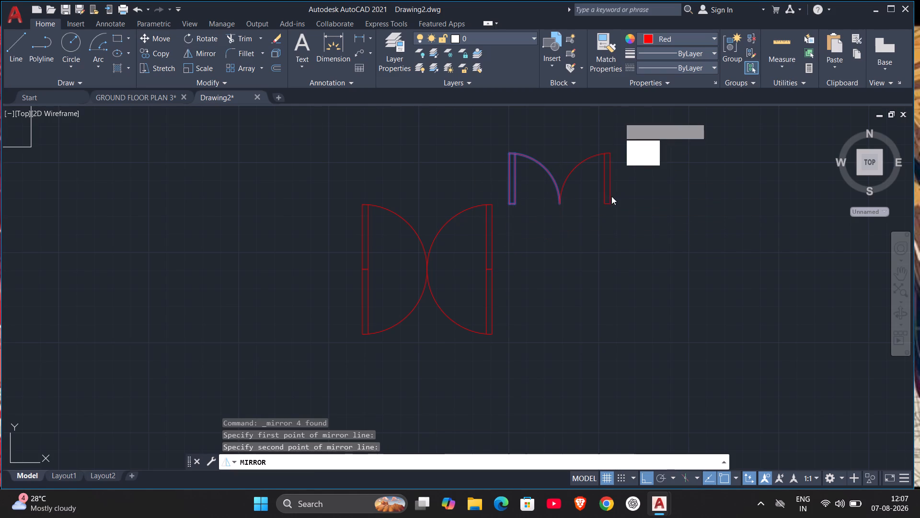
{"action": "left_click_drag", "start_coordinate": [632, 159], "coordinate": [618, 118]}
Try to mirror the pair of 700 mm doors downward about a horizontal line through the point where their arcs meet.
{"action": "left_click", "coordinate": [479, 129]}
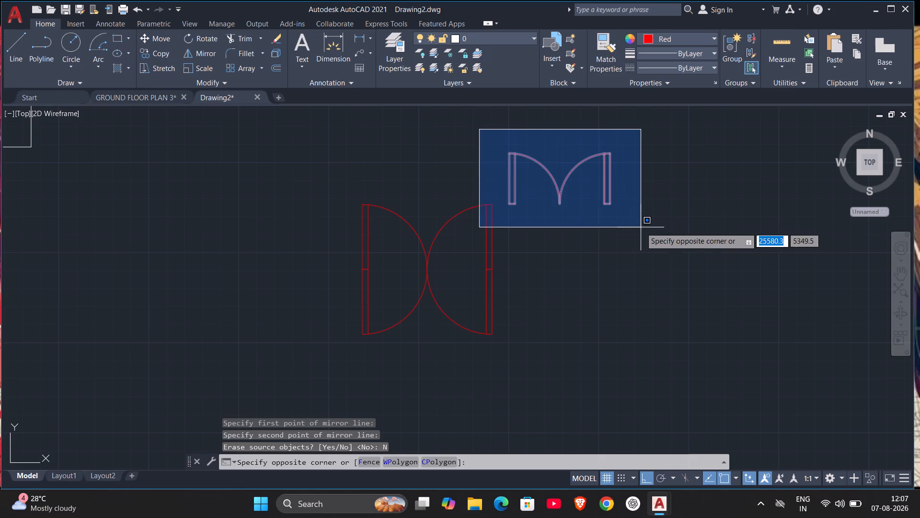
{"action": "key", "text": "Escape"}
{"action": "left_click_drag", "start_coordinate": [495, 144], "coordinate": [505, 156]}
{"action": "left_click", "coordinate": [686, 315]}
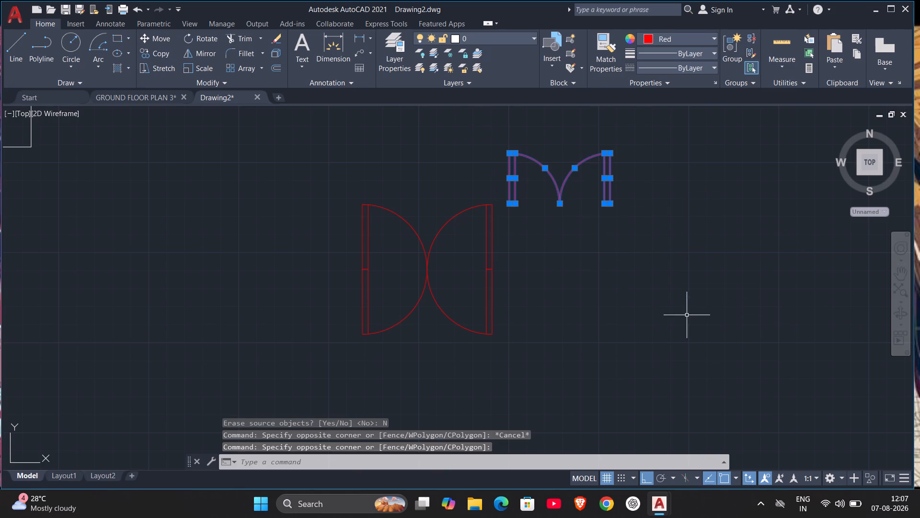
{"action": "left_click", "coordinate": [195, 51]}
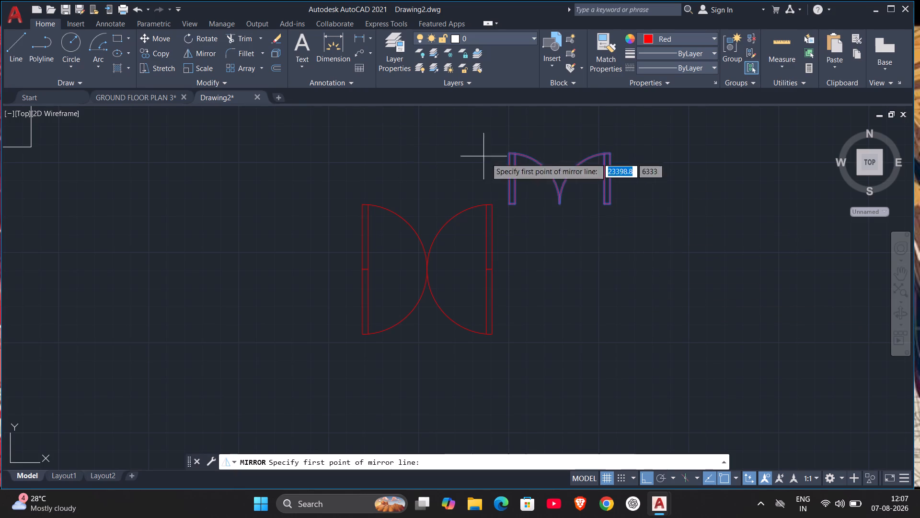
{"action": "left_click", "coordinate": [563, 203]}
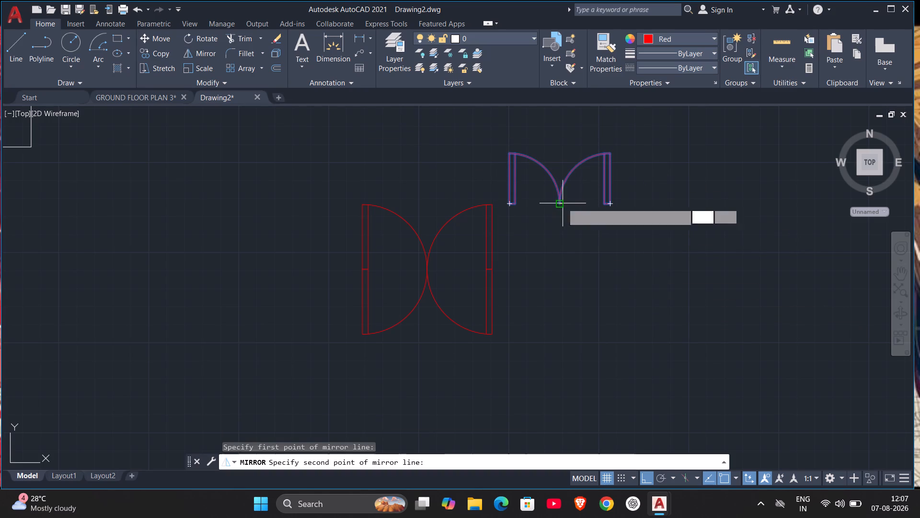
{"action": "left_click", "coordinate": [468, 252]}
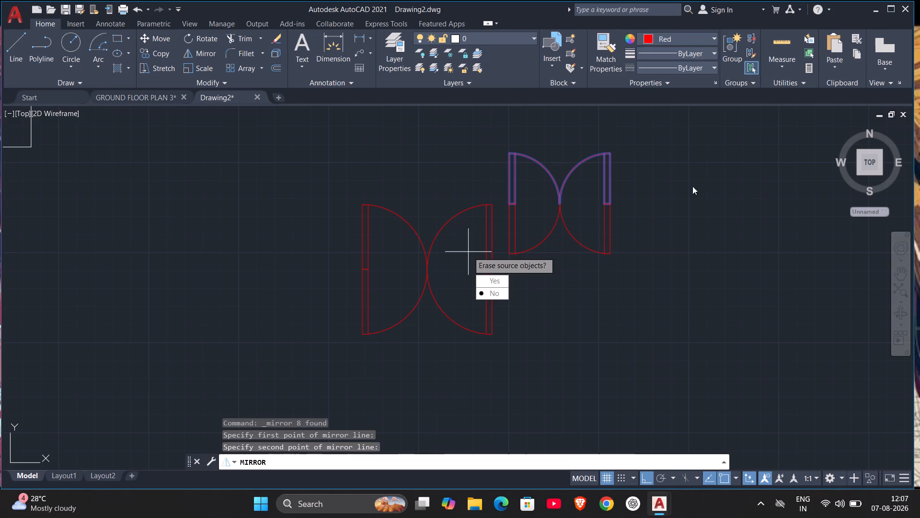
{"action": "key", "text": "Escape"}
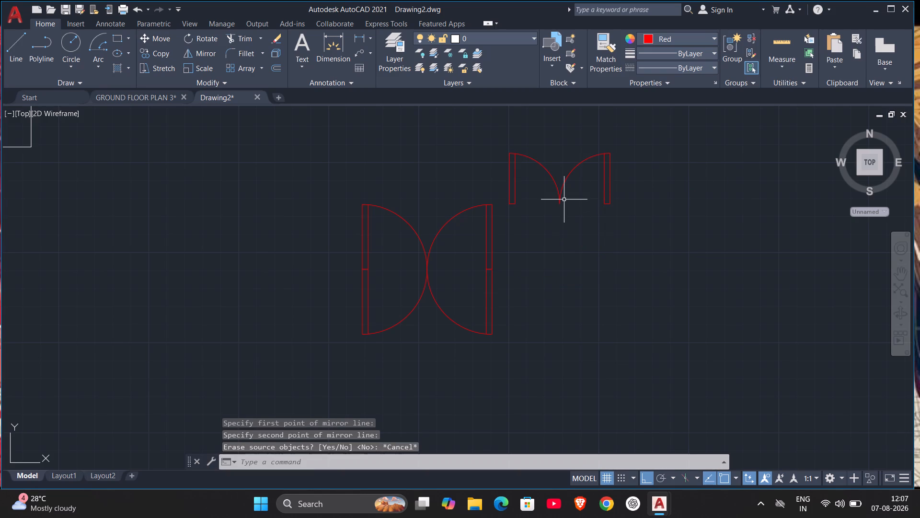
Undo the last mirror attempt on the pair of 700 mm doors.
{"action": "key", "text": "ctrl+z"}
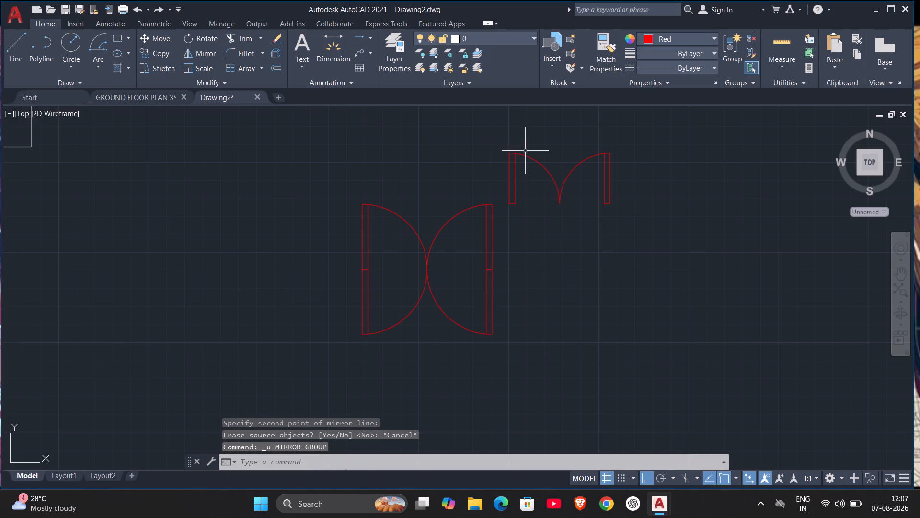
Mirror the pair of 700 mm doors downward about a horizontal line through the point where their arcs meet, keeping the source.
{"action": "left_click", "coordinate": [501, 143]}
{"action": "left_click", "coordinate": [641, 244]}
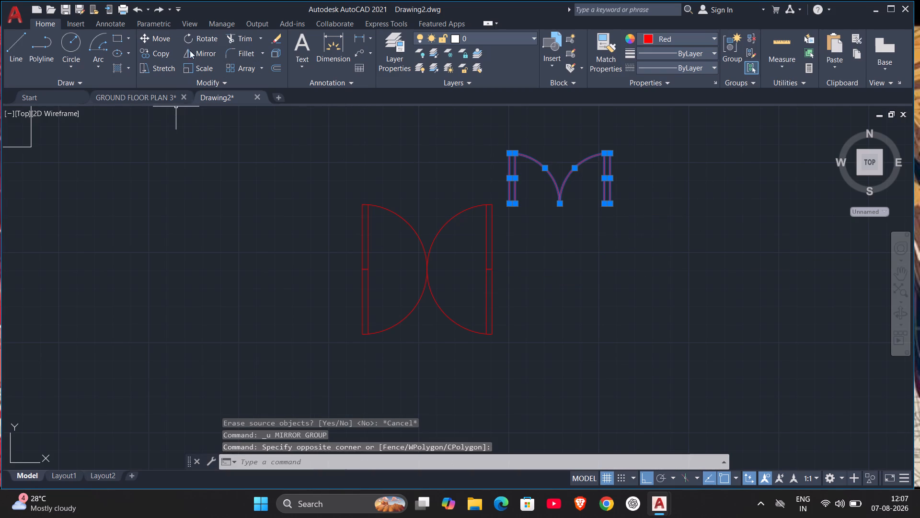
{"action": "left_click_drag", "start_coordinate": [191, 48], "coordinate": [199, 60]}
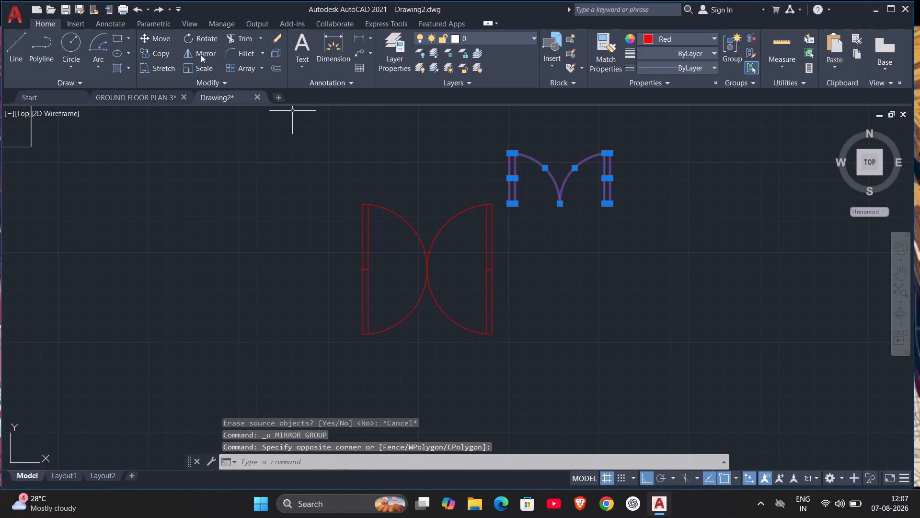
{"action": "left_click", "coordinate": [201, 55]}
{"action": "left_click", "coordinate": [560, 203]}
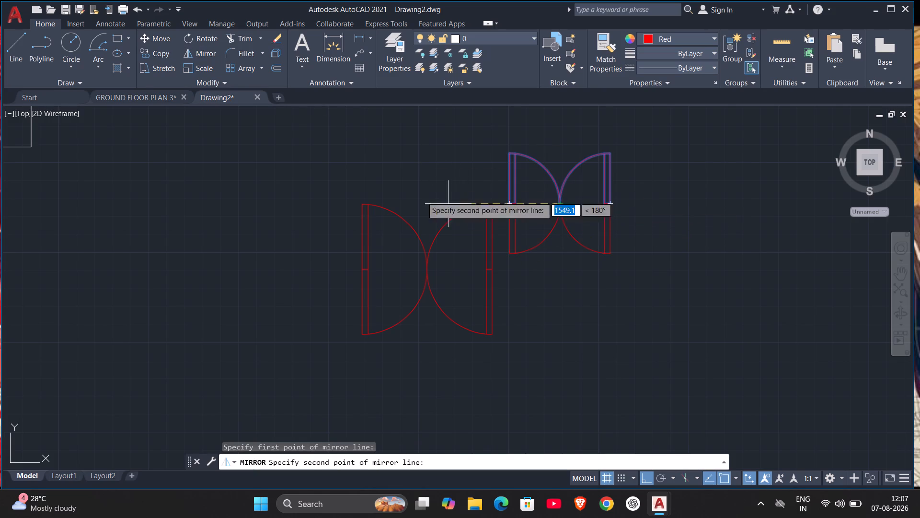
{"action": "left_click", "coordinate": [304, 187]}
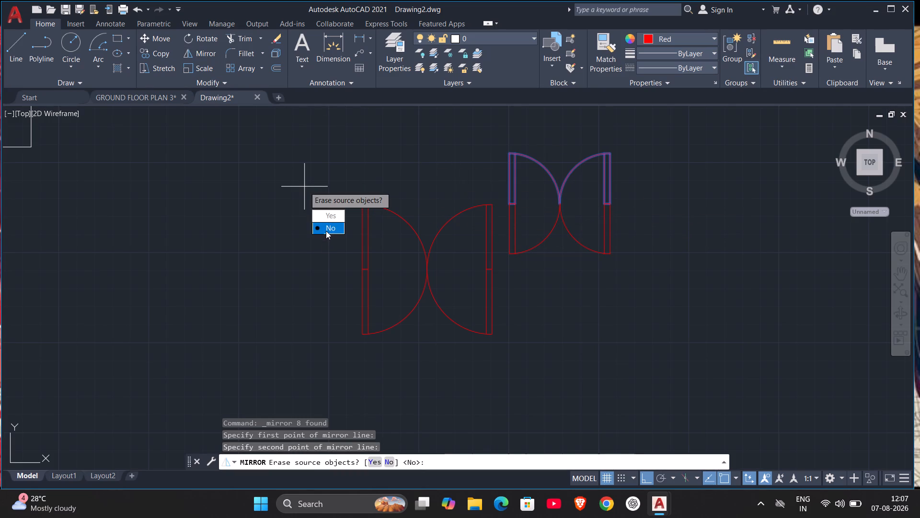
{"action": "left_click_drag", "start_coordinate": [326, 231], "coordinate": [304, 187]}
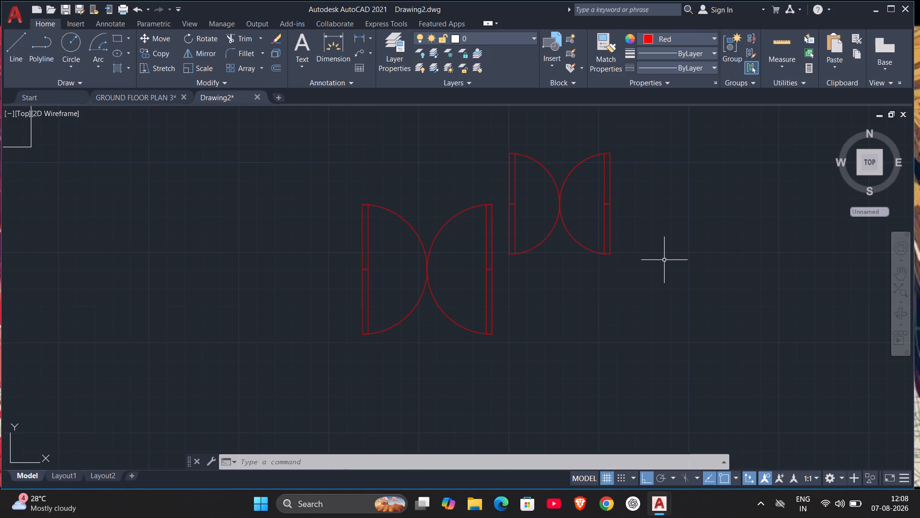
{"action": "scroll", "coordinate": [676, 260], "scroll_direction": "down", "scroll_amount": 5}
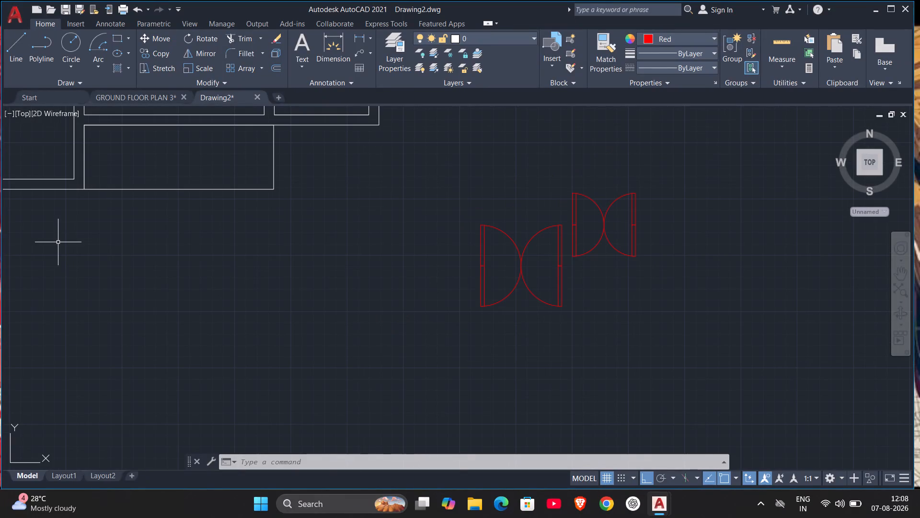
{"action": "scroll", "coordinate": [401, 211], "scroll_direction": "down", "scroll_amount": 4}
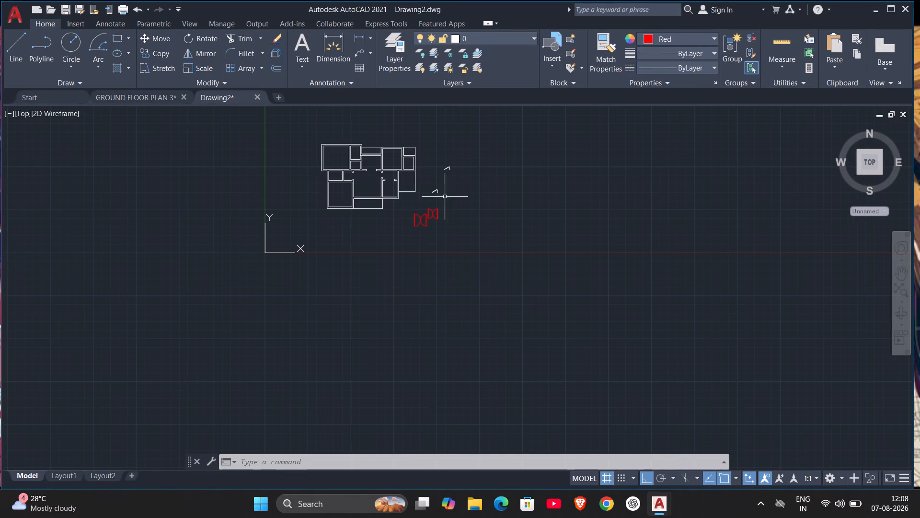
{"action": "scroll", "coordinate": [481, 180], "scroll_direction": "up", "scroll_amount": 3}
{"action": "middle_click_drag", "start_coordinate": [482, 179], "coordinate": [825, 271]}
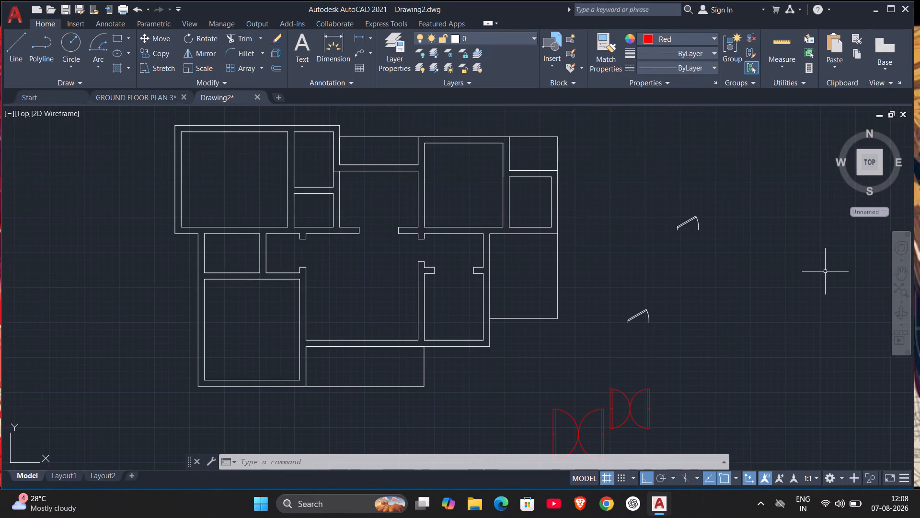
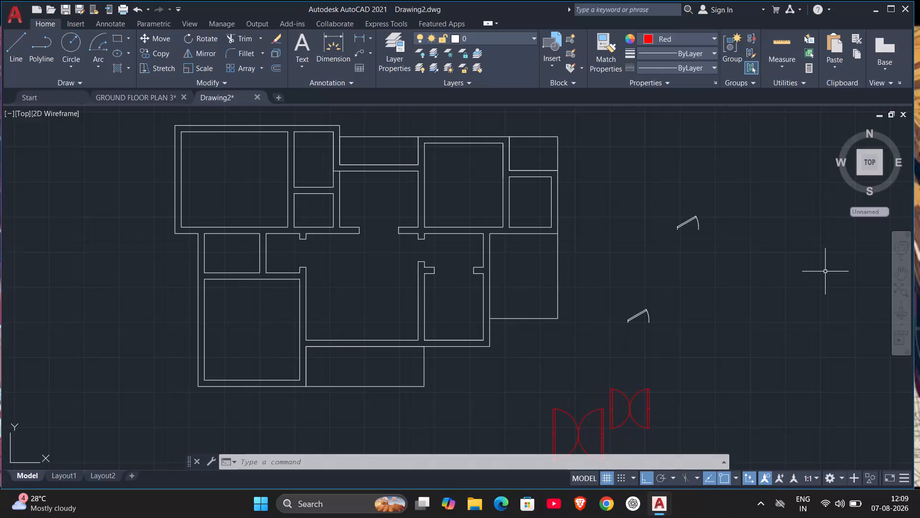
Move the larger red double-door symbol about 3173 units horizontally west, away from the smaller one.
{"action": "scroll", "coordinate": [502, 287], "scroll_direction": "down", "scroll_amount": 1}
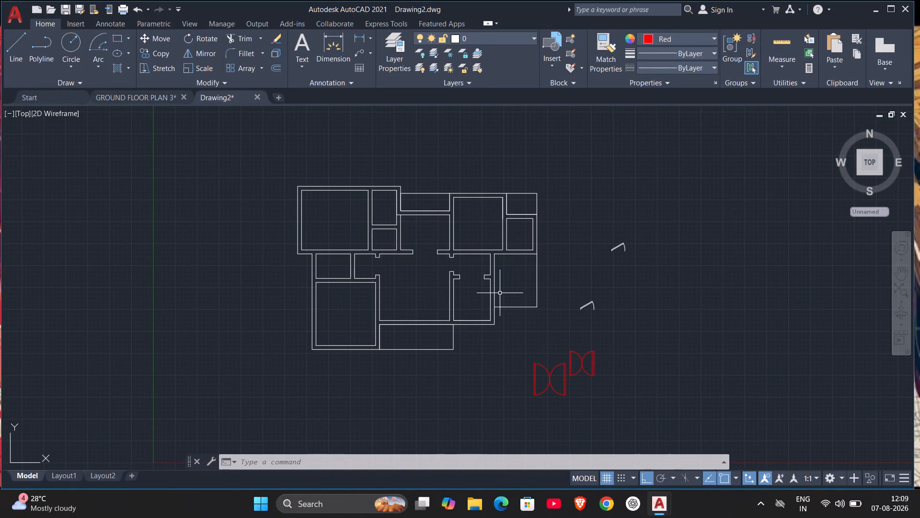
{"action": "scroll", "coordinate": [592, 362], "scroll_direction": "up", "scroll_amount": 3}
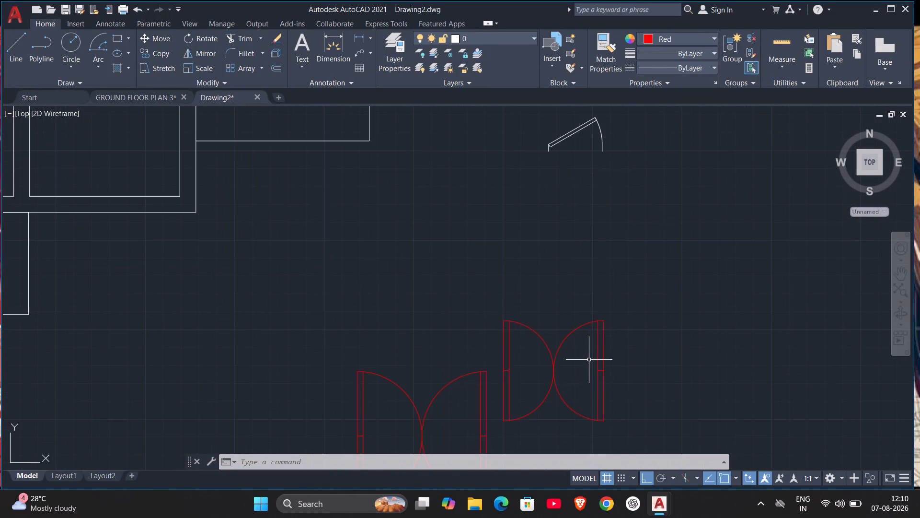
{"action": "middle_click_drag", "start_coordinate": [495, 361], "coordinate": [537, 130]}
{"action": "middle_click_drag", "start_coordinate": [408, 137], "coordinate": [413, 159]}
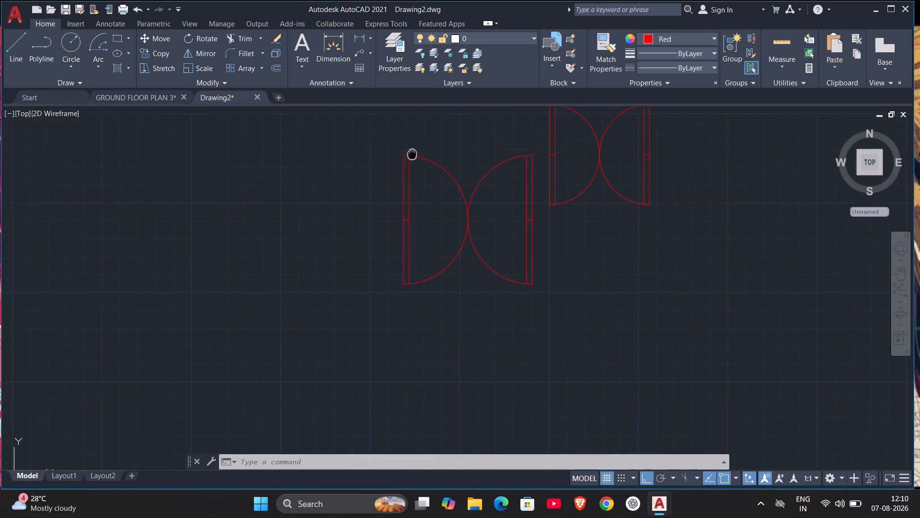
{"action": "middle_click_drag", "start_coordinate": [413, 159], "coordinate": [424, 214]}
{"action": "left_click_drag", "start_coordinate": [403, 202], "coordinate": [415, 209]}
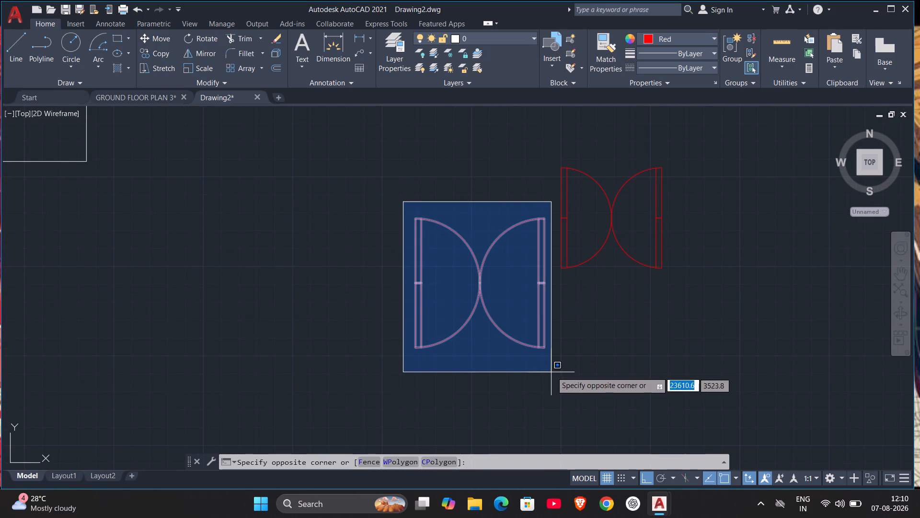
{"action": "left_click", "coordinate": [552, 371]}
{"action": "key", "text": "m"}
{"action": "key", "text": "Return"}
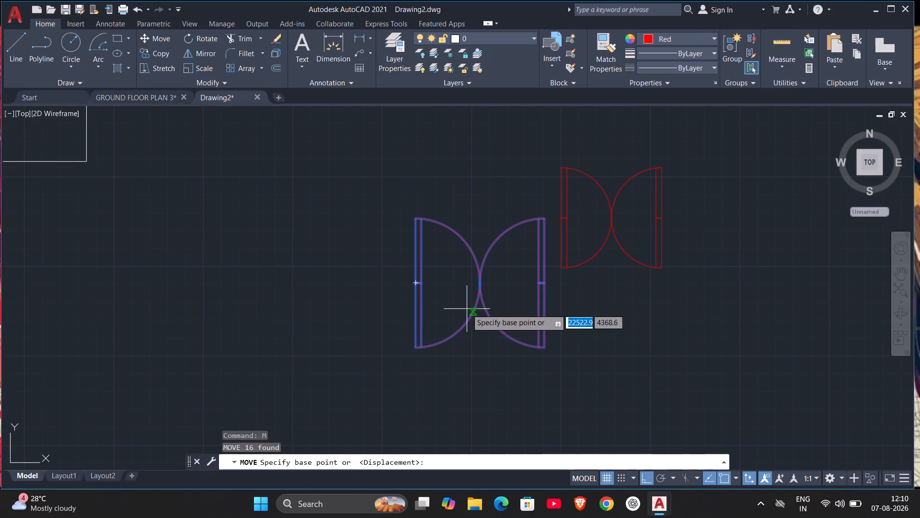
{"action": "left_click", "coordinate": [414, 345]}
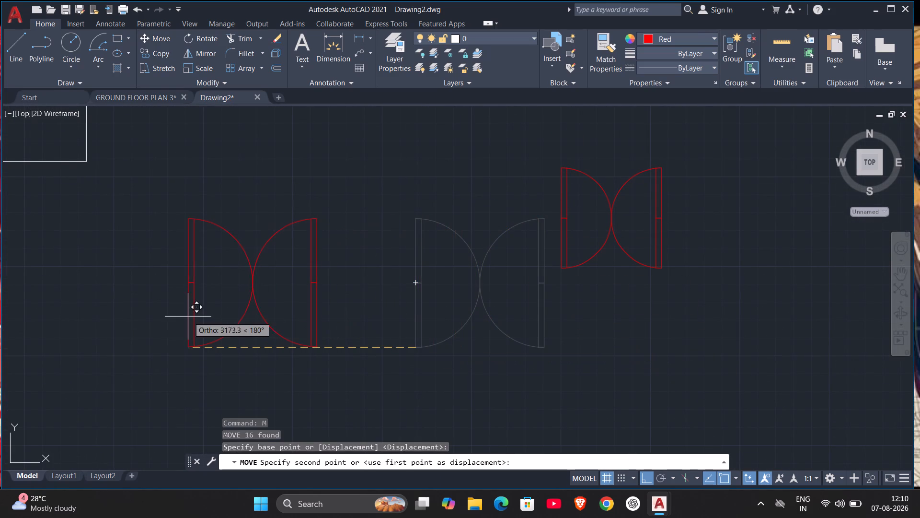
{"action": "left_click", "coordinate": [188, 317]}
Move the smaller red double-door symbol up and west, closer to the floor plan, with Ortho off.
{"action": "left_click_drag", "start_coordinate": [527, 139], "coordinate": [542, 150]}
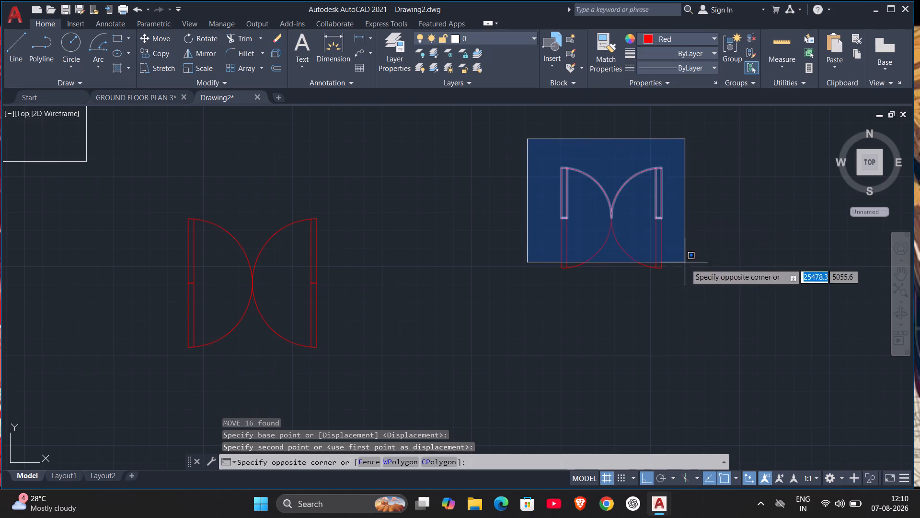
{"action": "left_click_drag", "start_coordinate": [688, 266], "coordinate": [701, 283]}
{"action": "key", "text": "Escape"}
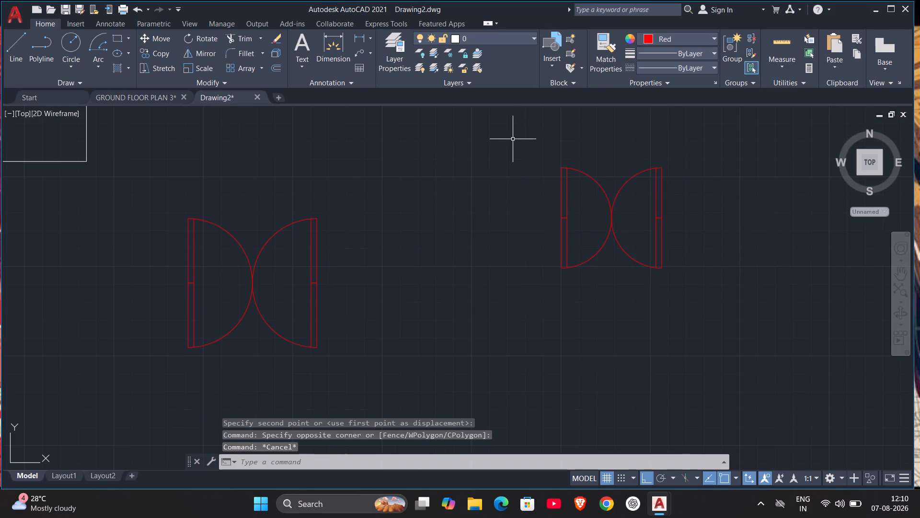
{"action": "left_click_drag", "start_coordinate": [511, 139], "coordinate": [526, 140]}
{"action": "left_click", "coordinate": [734, 300]}
{"action": "key", "text": "m"}
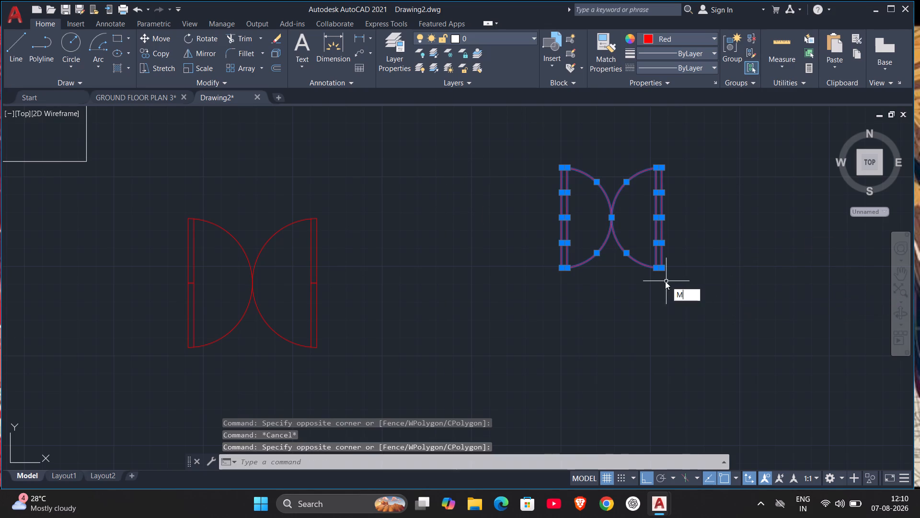
{"action": "key", "text": "Return"}
{"action": "left_click", "coordinate": [566, 269]}
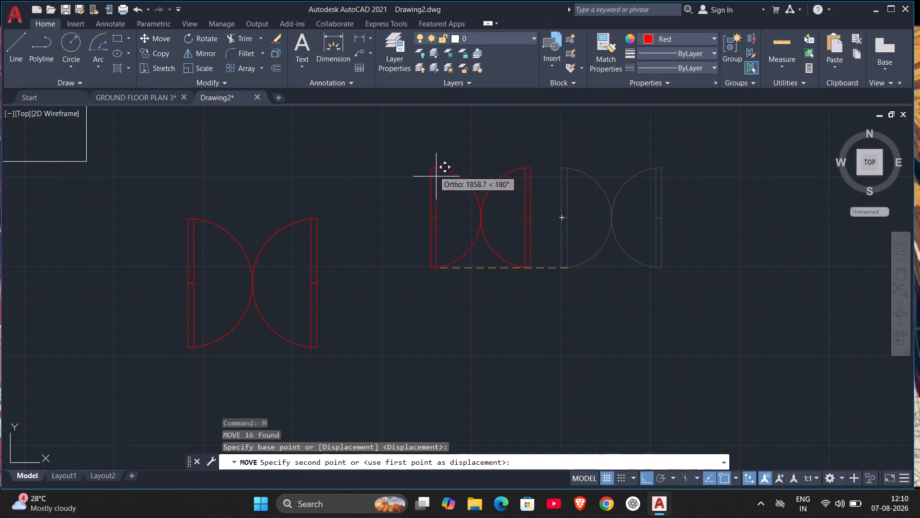
{"action": "key", "text": "F8"}
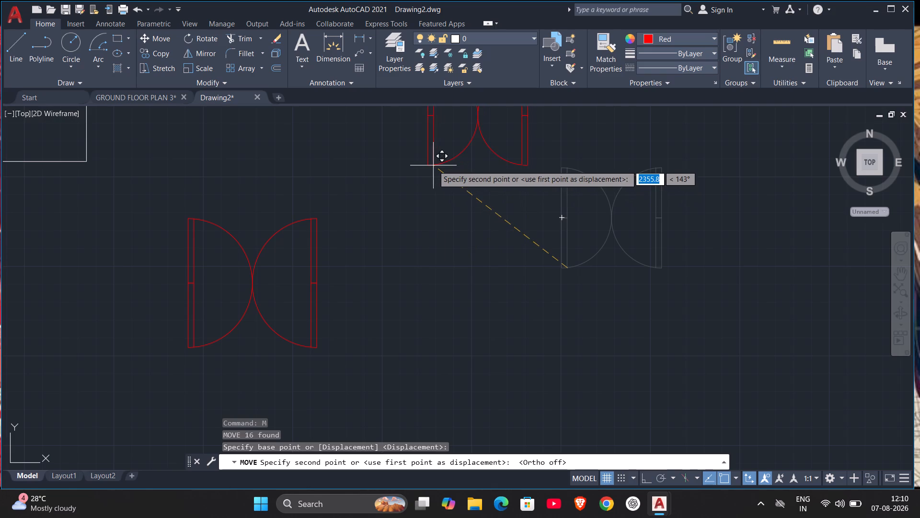
{"action": "middle_click_drag", "start_coordinate": [433, 177], "coordinate": [448, 245]}
{"action": "scroll", "coordinate": [437, 193], "scroll_direction": "down", "scroll_amount": 5}
{"action": "scroll", "coordinate": [450, 246], "scroll_direction": "up", "scroll_amount": 2}
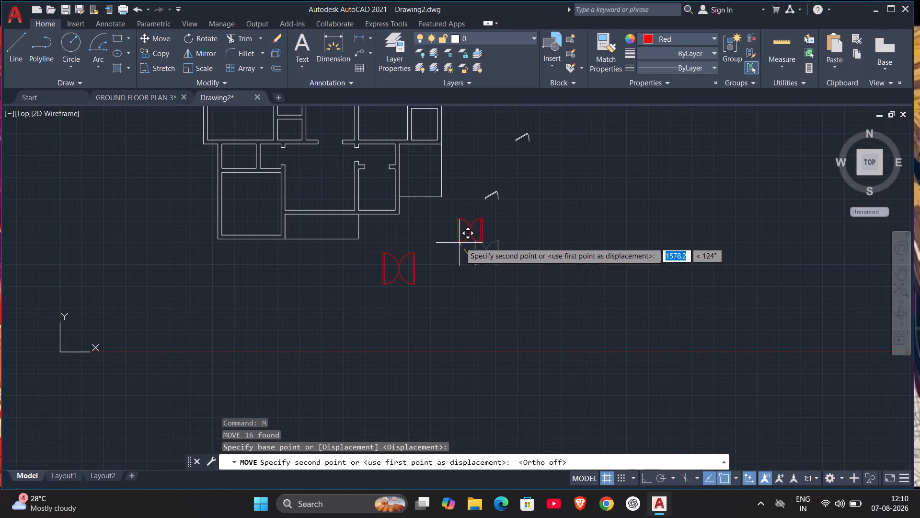
{"action": "left_click", "coordinate": [461, 242]}
{"action": "key", "text": "Escape"}
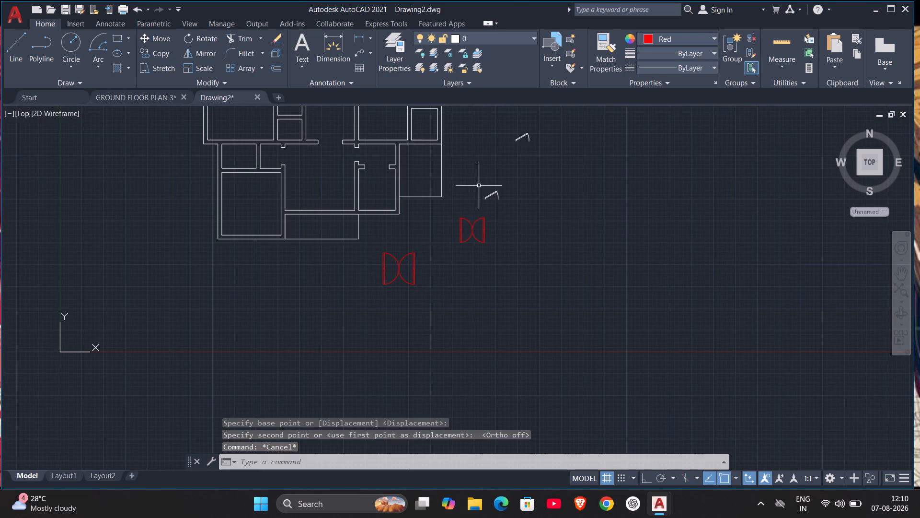
Erase the two white single-door symbols east of the floor plan.
{"action": "left_click_drag", "start_coordinate": [478, 185], "coordinate": [485, 201]}
{"action": "left_click", "coordinate": [520, 210]}
{"action": "left_click", "coordinate": [510, 123]}
{"action": "left_click", "coordinate": [570, 173]}
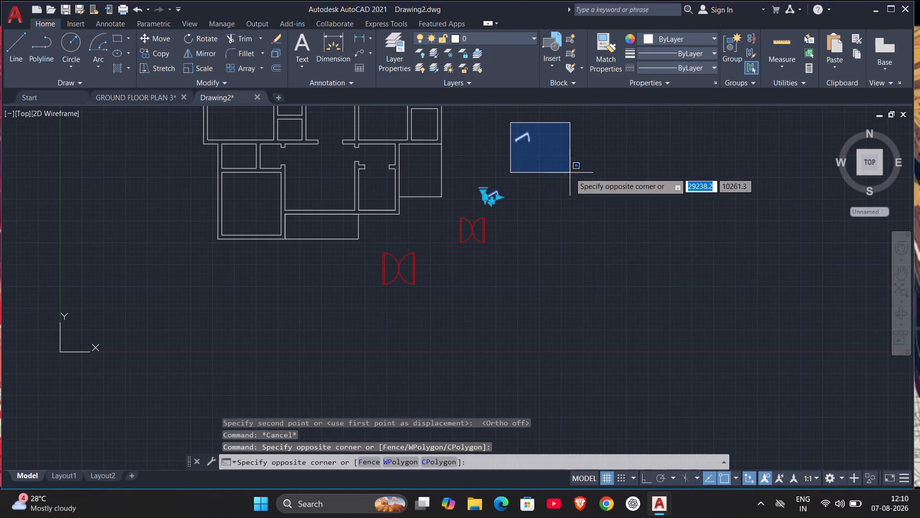
{"action": "key", "text": "Delete"}
Move the larger door symbol's north-east leaf and arc onto the south-west room's north inner wall line, near its east corner.
{"action": "scroll", "coordinate": [400, 217], "scroll_direction": "up", "scroll_amount": 1}
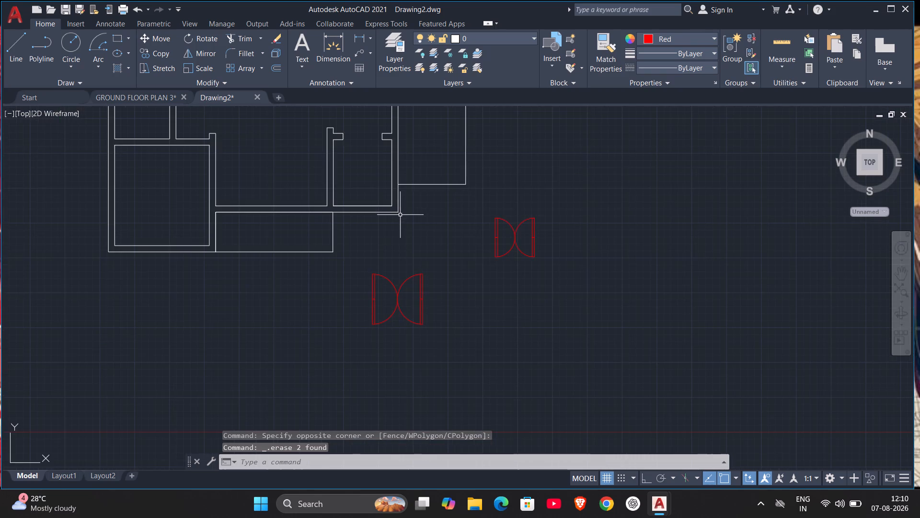
{"action": "middle_click_drag", "start_coordinate": [402, 222], "coordinate": [542, 288]}
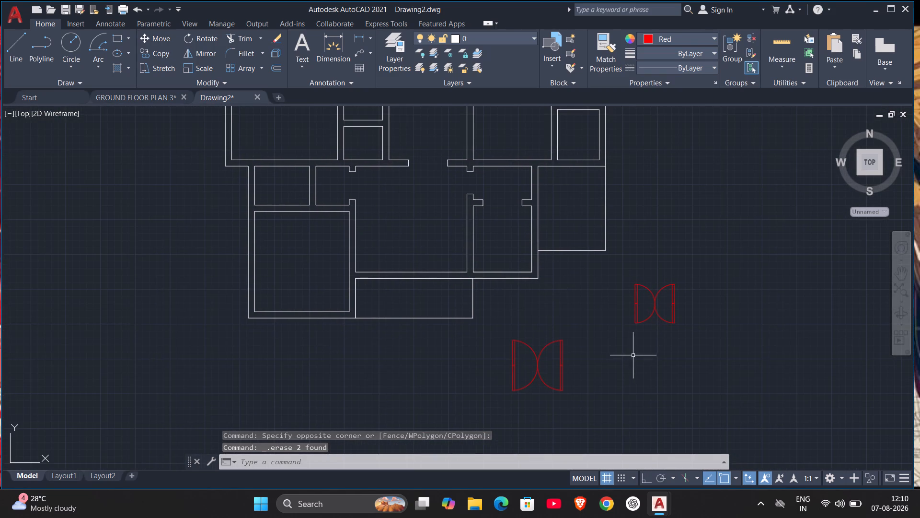
{"action": "left_click", "coordinate": [563, 346]}
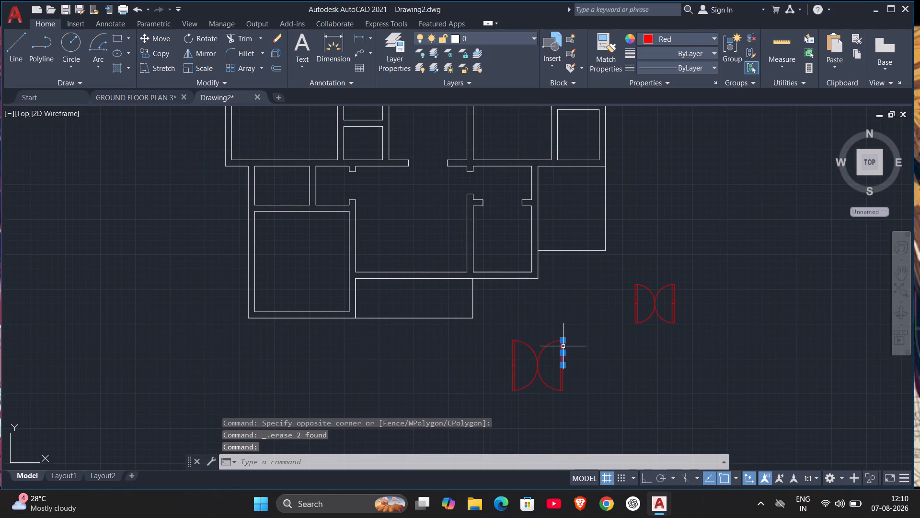
{"action": "key", "text": "Escape"}
{"action": "scroll", "coordinate": [552, 344], "scroll_direction": "up", "scroll_amount": 2}
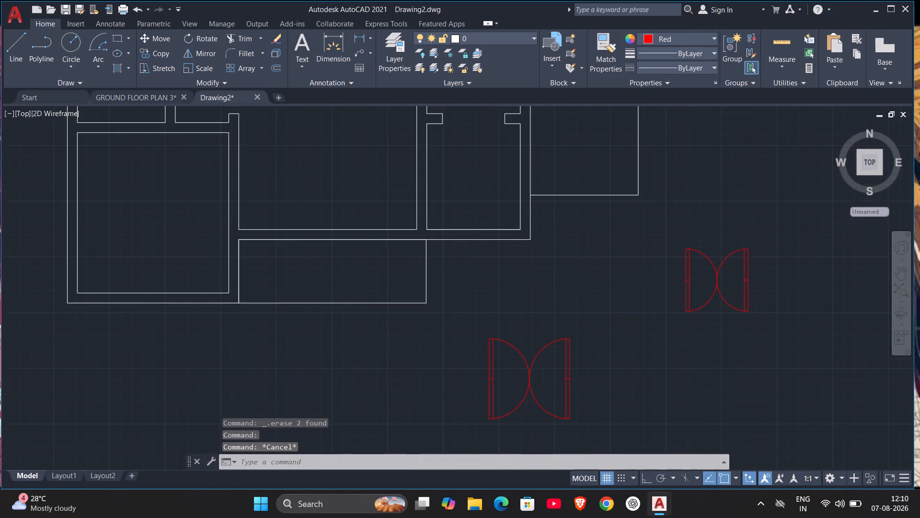
{"action": "left_click_drag", "start_coordinate": [626, 331], "coordinate": [614, 342]}
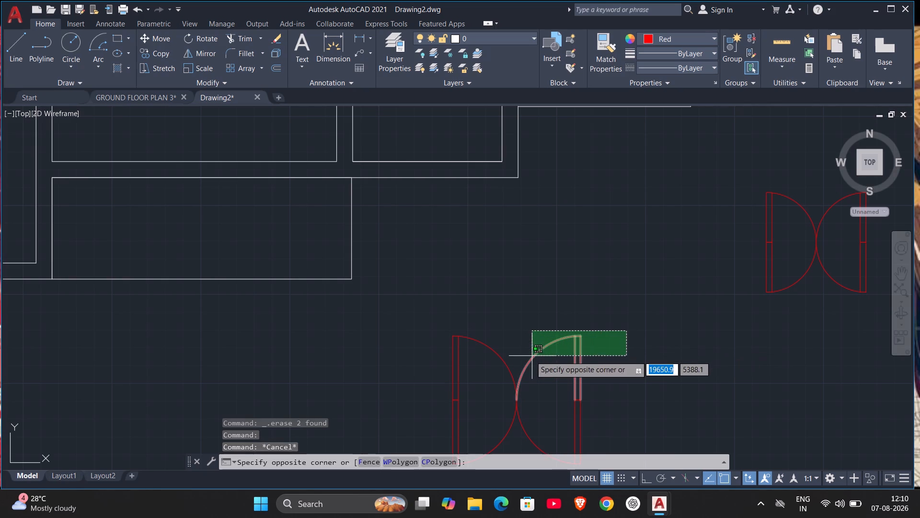
{"action": "left_click", "coordinate": [530, 353]}
{"action": "key", "text": "m"}
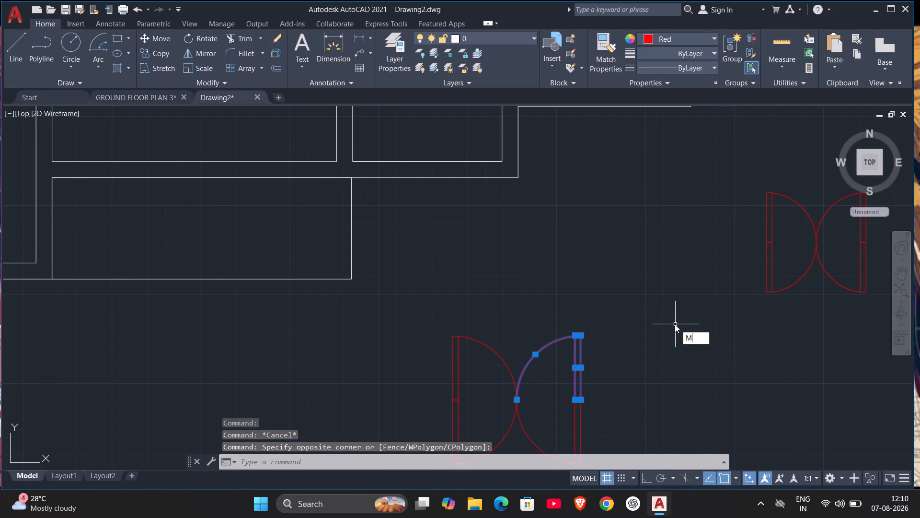
{"action": "key", "text": "Return"}
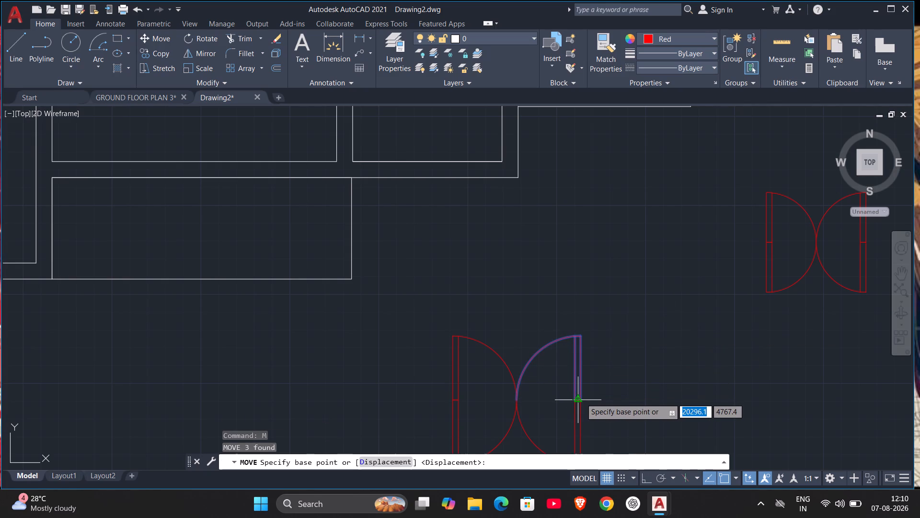
{"action": "left_click", "coordinate": [581, 397]}
{"action": "scroll", "coordinate": [243, 222], "scroll_direction": "down", "scroll_amount": 2}
{"action": "middle_click_drag", "start_coordinate": [252, 224], "coordinate": [278, 248]}
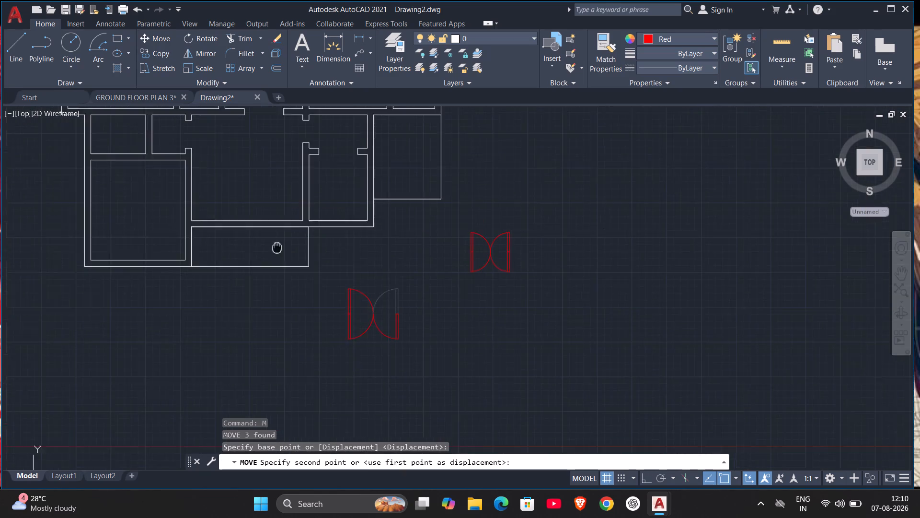
{"action": "middle_click_drag", "start_coordinate": [278, 248], "coordinate": [430, 360]}
{"action": "middle_click_drag", "start_coordinate": [341, 292], "coordinate": [375, 333]}
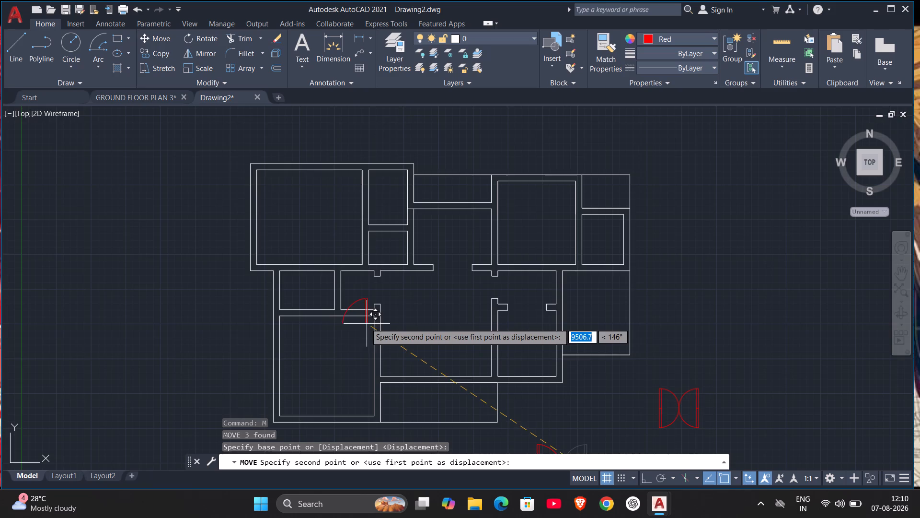
{"action": "scroll", "coordinate": [360, 315], "scroll_direction": "up", "scroll_amount": 2}
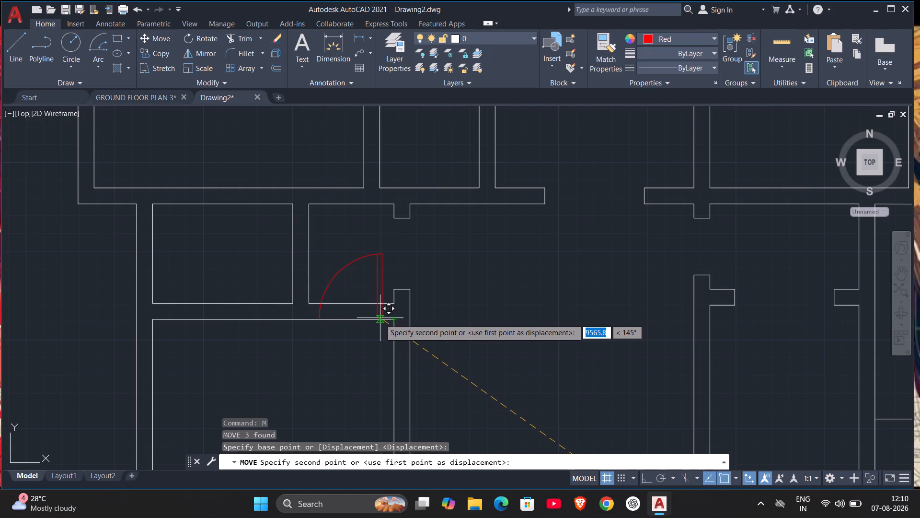
{"action": "left_click", "coordinate": [380, 319]}
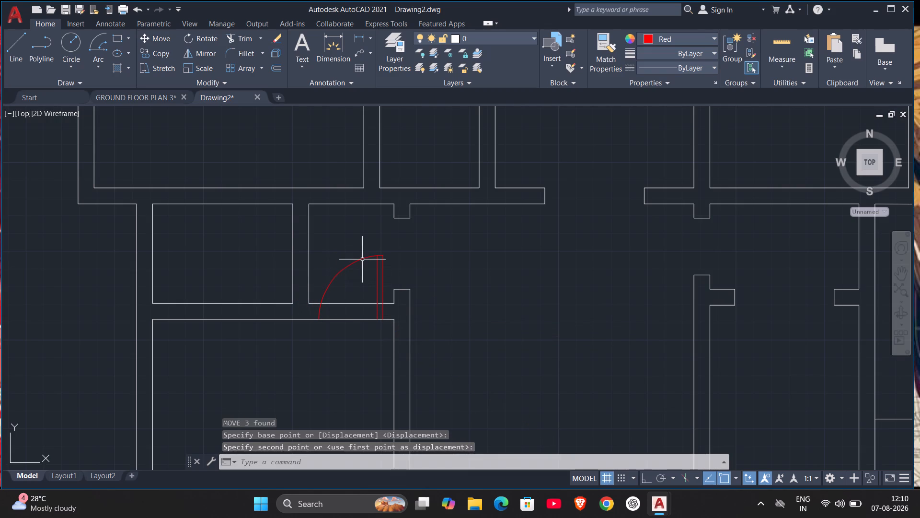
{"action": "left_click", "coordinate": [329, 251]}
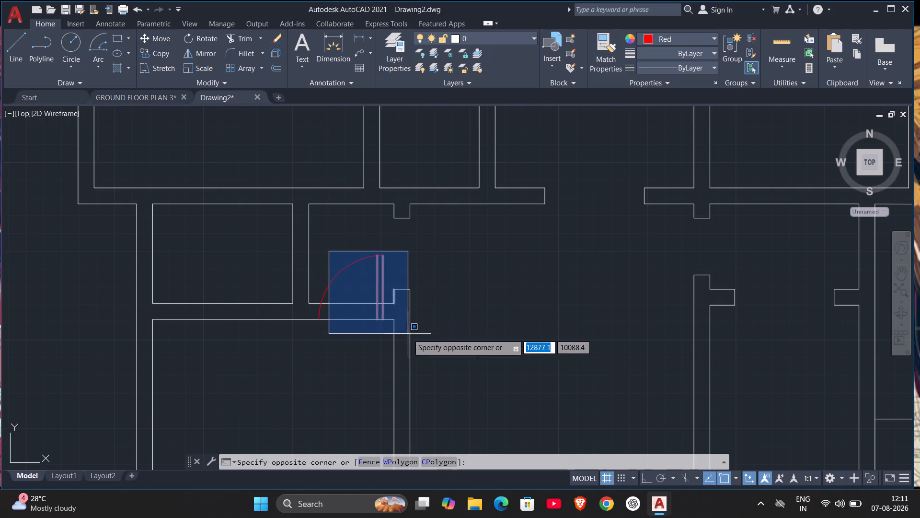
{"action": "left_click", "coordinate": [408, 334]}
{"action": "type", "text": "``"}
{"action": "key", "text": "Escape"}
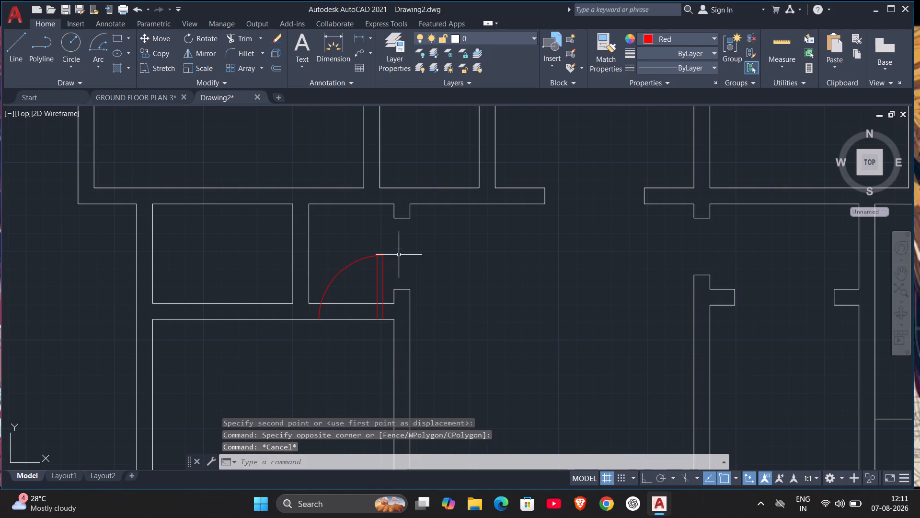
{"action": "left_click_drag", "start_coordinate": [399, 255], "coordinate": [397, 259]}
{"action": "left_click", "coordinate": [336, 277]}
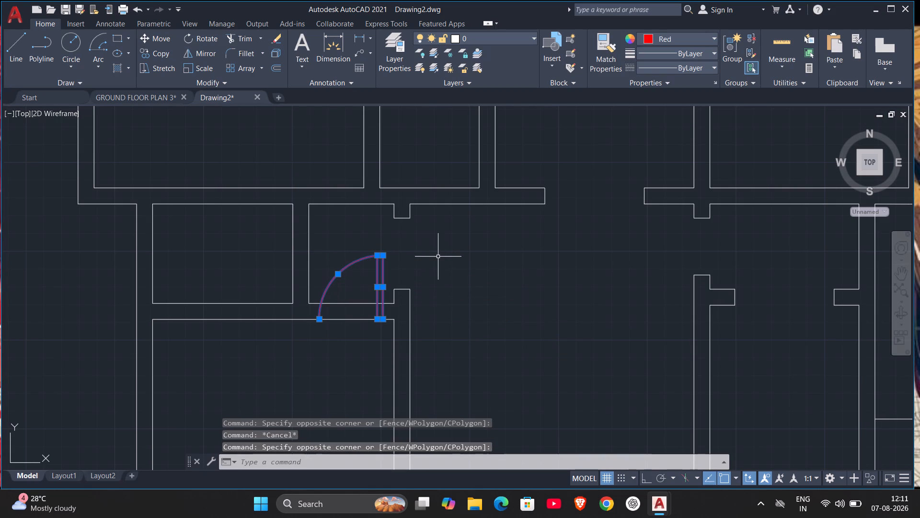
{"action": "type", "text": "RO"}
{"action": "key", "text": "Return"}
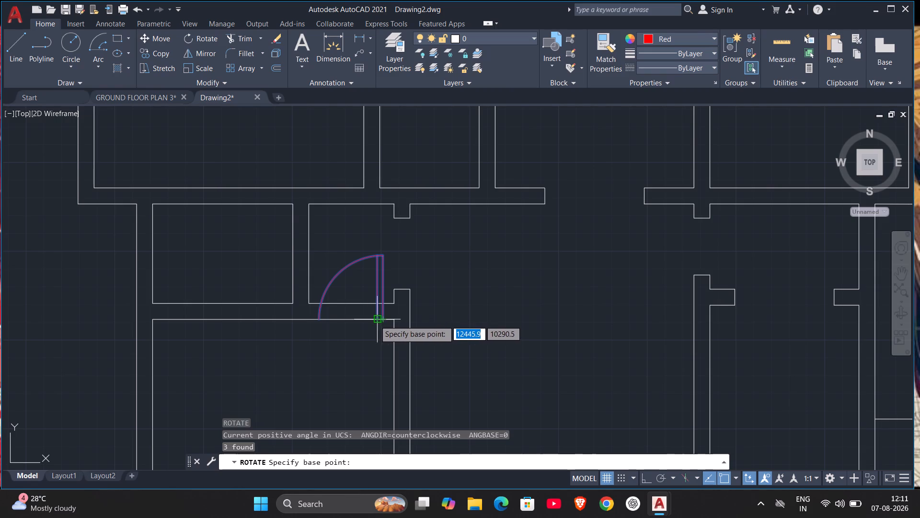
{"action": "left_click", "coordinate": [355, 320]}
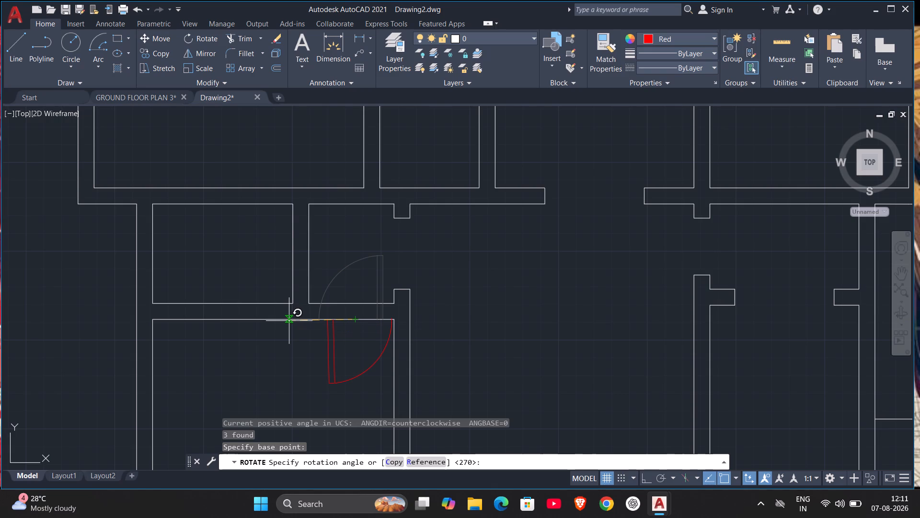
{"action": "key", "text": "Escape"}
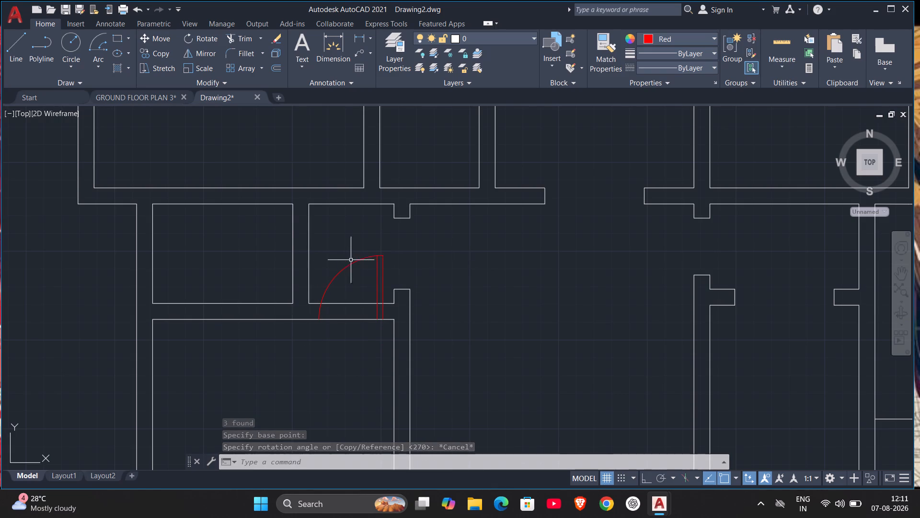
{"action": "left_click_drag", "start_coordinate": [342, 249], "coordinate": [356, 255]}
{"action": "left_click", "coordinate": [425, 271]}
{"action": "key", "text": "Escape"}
Move the door leaf and arc from the south-west room's north wall out to the empty area south-east of the floor plan.
{"action": "left_click_drag", "start_coordinate": [424, 264], "coordinate": [405, 270]}
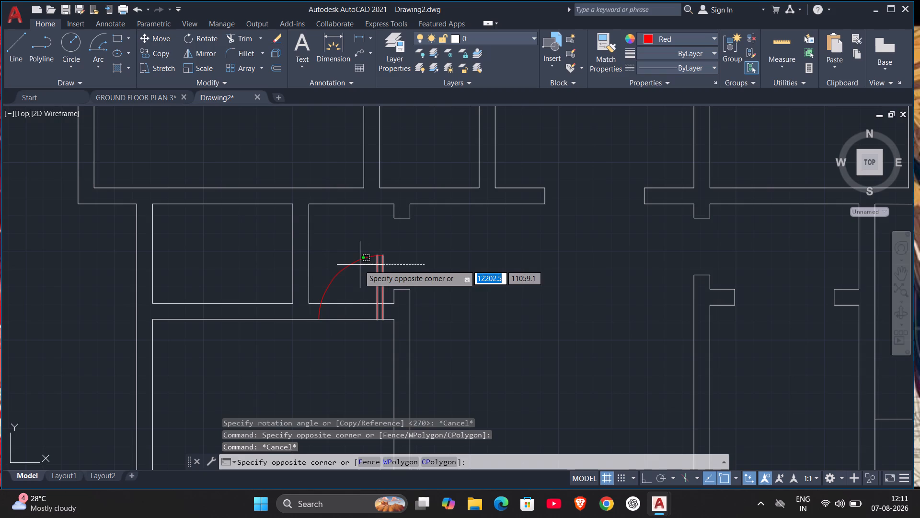
{"action": "left_click", "coordinate": [331, 269]}
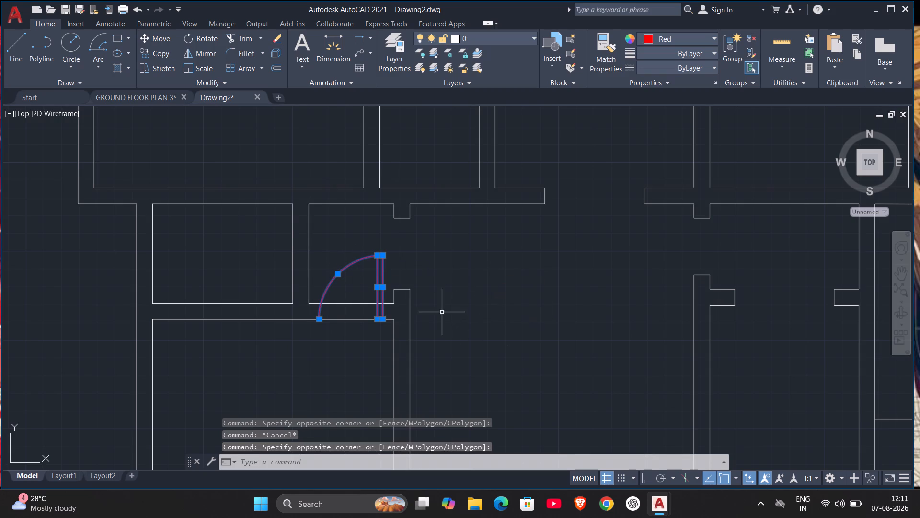
{"action": "scroll", "coordinate": [436, 286], "scroll_direction": "down", "scroll_amount": 4}
{"action": "scroll", "coordinate": [442, 302], "scroll_direction": "up", "scroll_amount": 1}
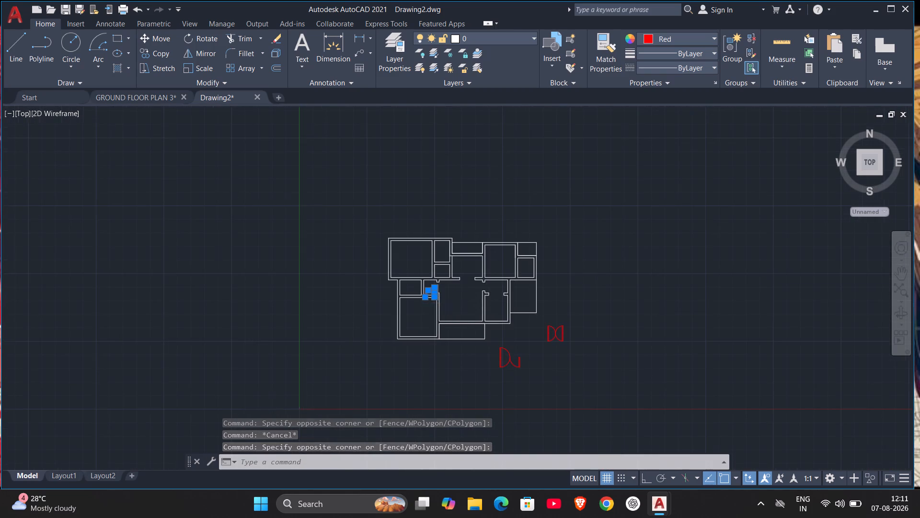
{"action": "middle_click_drag", "start_coordinate": [440, 300], "coordinate": [385, 283]}
{"action": "scroll", "coordinate": [377, 272], "scroll_direction": "up", "scroll_amount": 2}
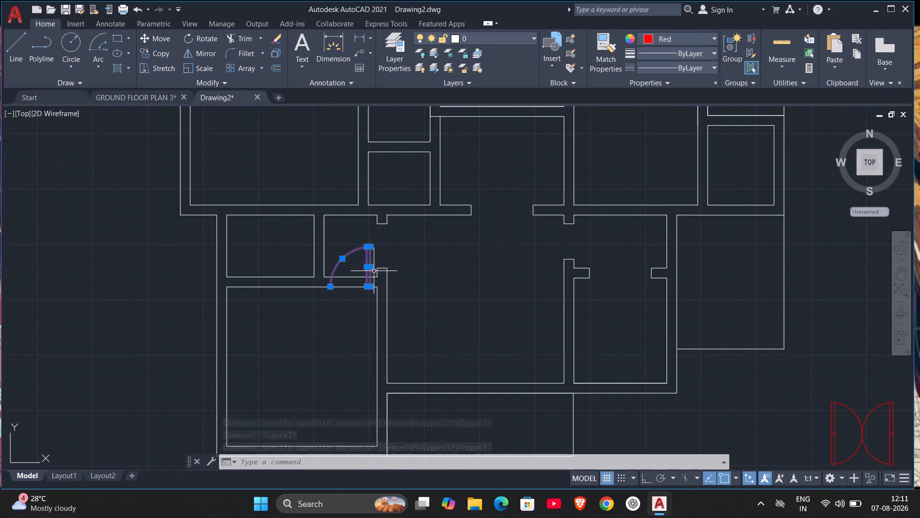
{"action": "key", "text": "m"}
{"action": "key", "text": "Return"}
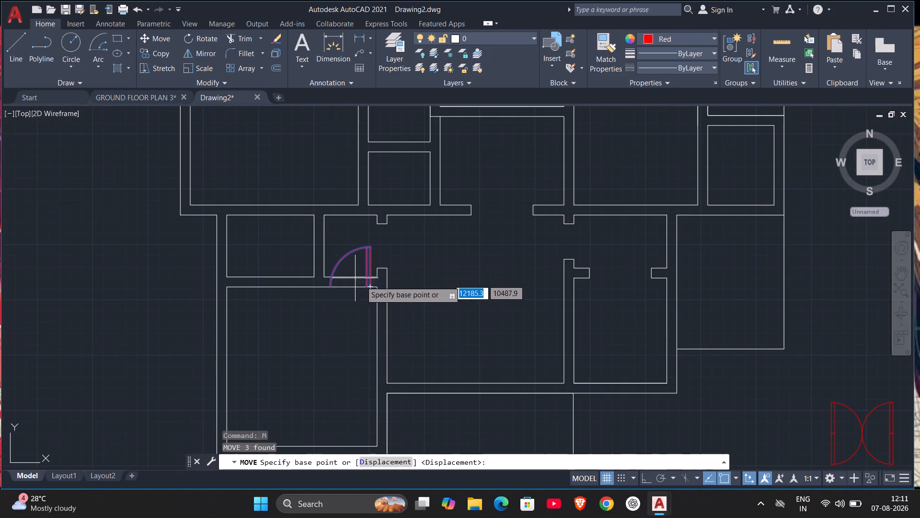
{"action": "left_click", "coordinate": [368, 286]}
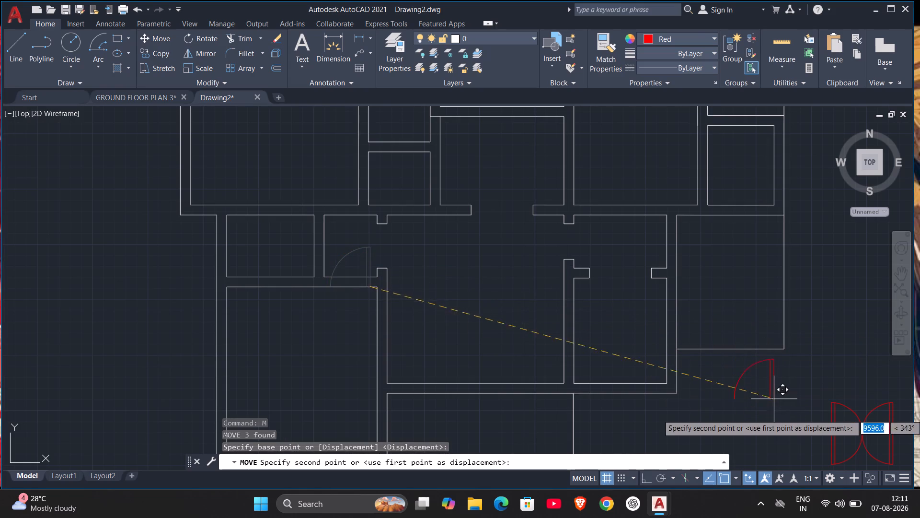
{"action": "left_click", "coordinate": [767, 422]}
Move the larger door symbol's south-east leaf and arc onto the upper line of the south-west room's north wall, near its east end.
{"action": "scroll", "coordinate": [717, 353], "scroll_direction": "down", "scroll_amount": 1}
{"action": "middle_click_drag", "start_coordinate": [750, 393], "coordinate": [617, 306]}
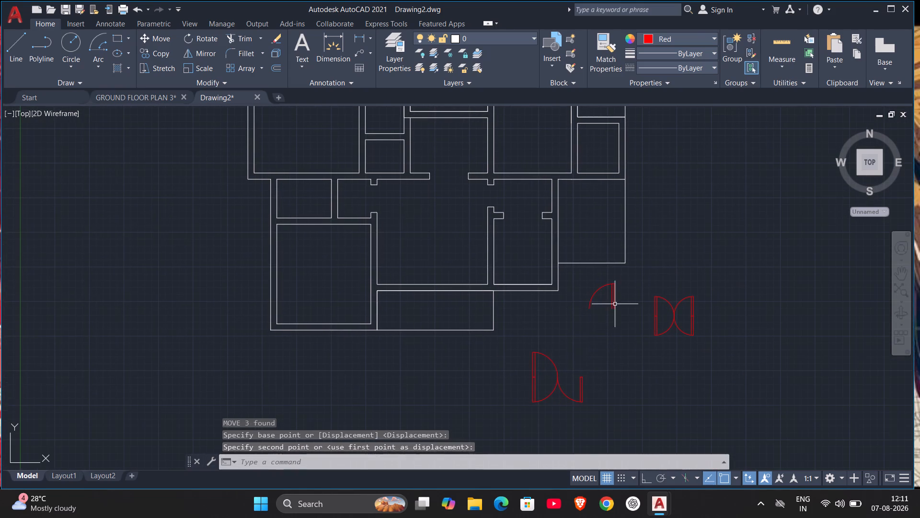
{"action": "left_click_drag", "start_coordinate": [609, 402], "coordinate": [585, 402]}
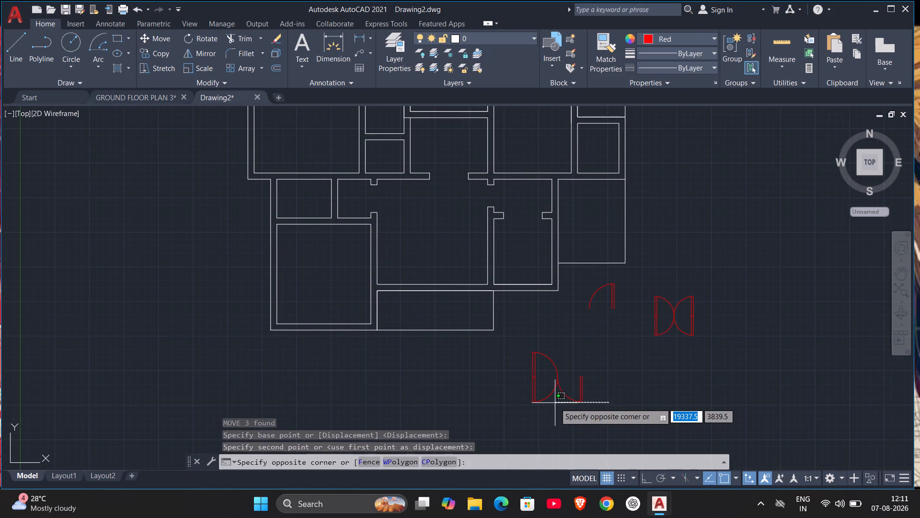
{"action": "left_click", "coordinate": [555, 395]}
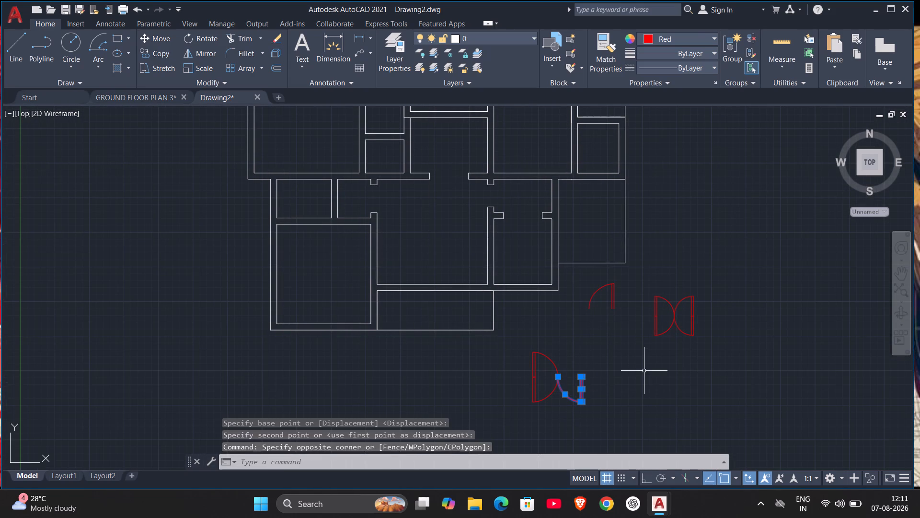
{"action": "key", "text": "m"}
{"action": "key", "text": "Return"}
{"action": "left_click", "coordinate": [581, 377]}
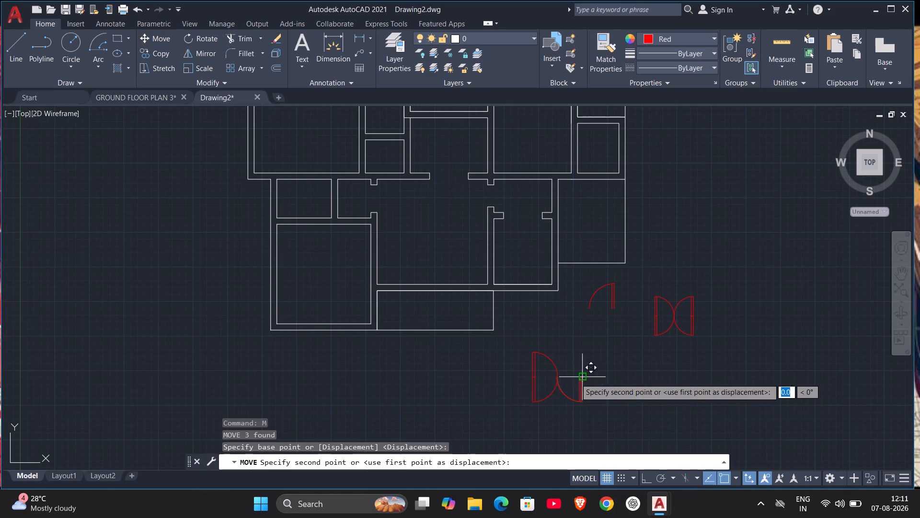
{"action": "scroll", "coordinate": [332, 236], "scroll_direction": "up", "scroll_amount": 2}
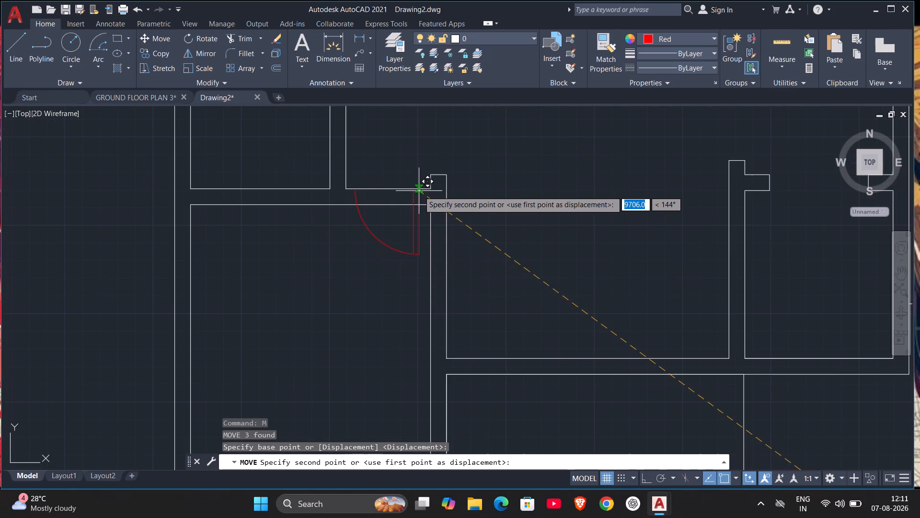
{"action": "left_click", "coordinate": [419, 188]}
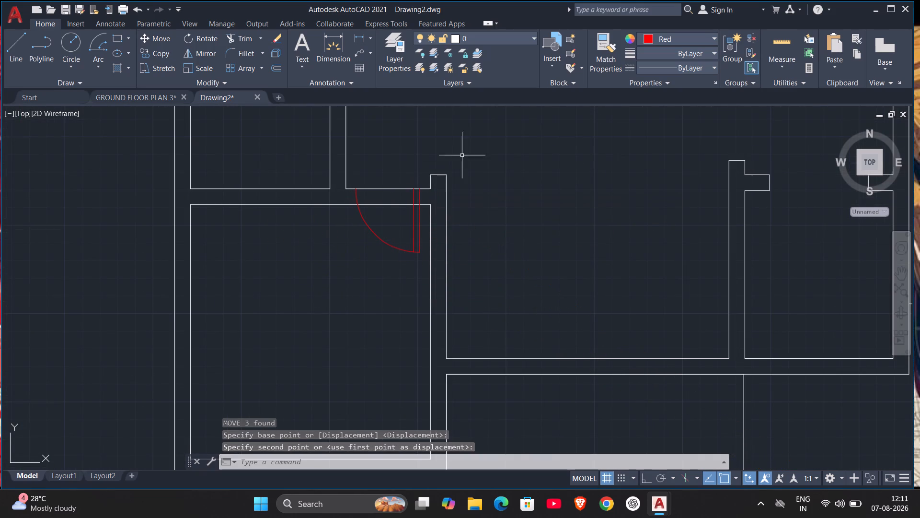
Copy the smaller red double-door symbol to the empty space east of the original.
{"action": "scroll", "coordinate": [363, 201], "scroll_direction": "up", "scroll_amount": 3}
{"action": "scroll", "coordinate": [573, 219], "scroll_direction": "down", "scroll_amount": 3}
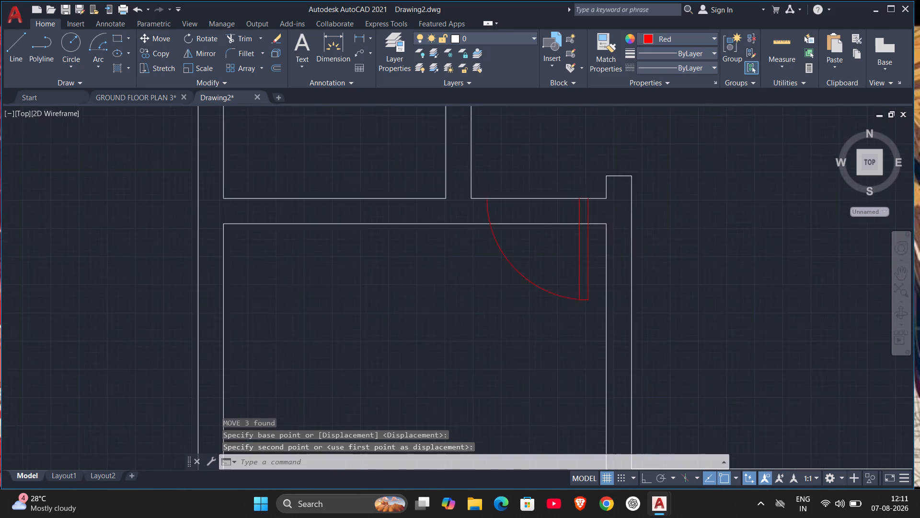
{"action": "middle_click_drag", "start_coordinate": [692, 226], "coordinate": [493, 225]}
{"action": "scroll", "coordinate": [524, 245], "scroll_direction": "down", "scroll_amount": 3}
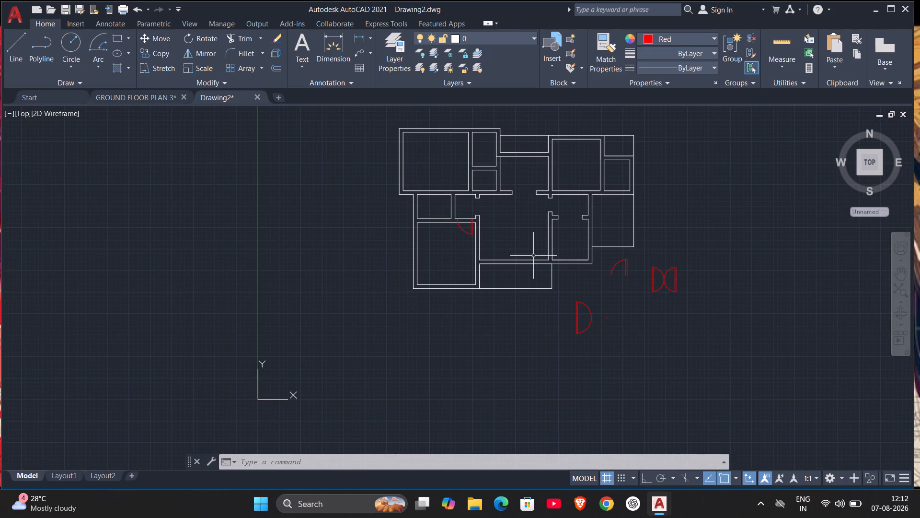
{"action": "scroll", "coordinate": [514, 253], "scroll_direction": "down", "scroll_amount": 1}
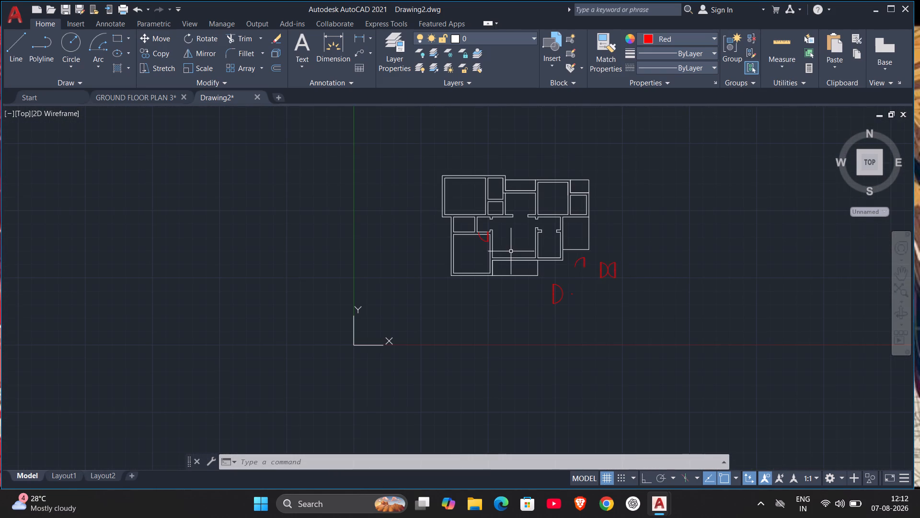
{"action": "scroll", "coordinate": [601, 263], "scroll_direction": "up", "scroll_amount": 3}
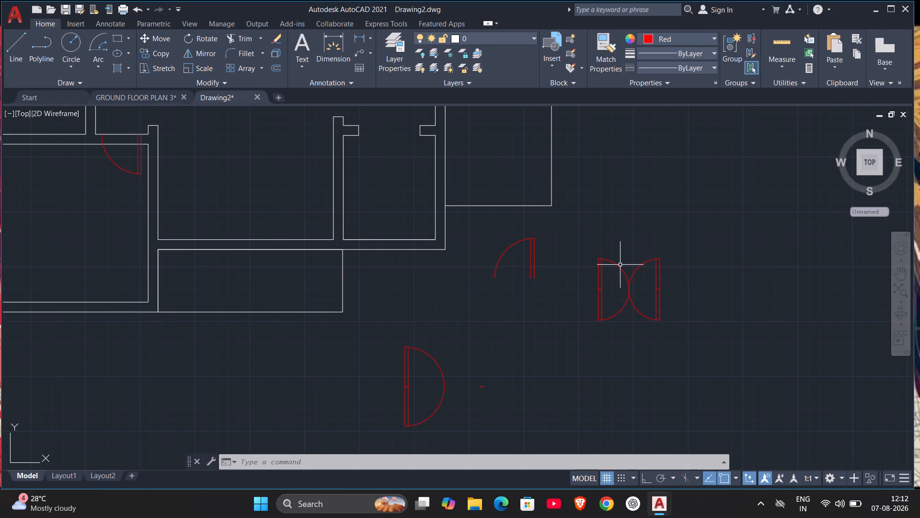
{"action": "scroll", "coordinate": [619, 266], "scroll_direction": "down", "scroll_amount": 2}
{"action": "left_click_drag", "start_coordinate": [606, 259], "coordinate": [612, 265]}
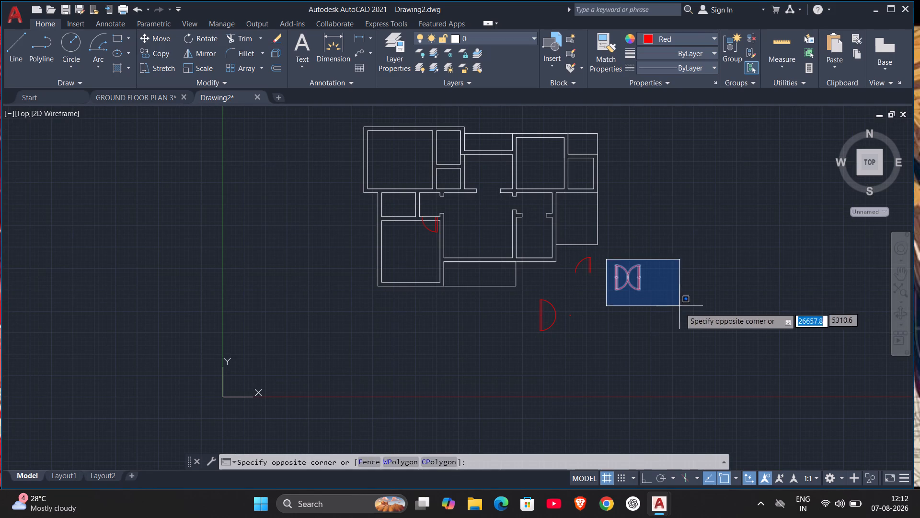
{"action": "left_click", "coordinate": [681, 307]}
{"action": "key", "text": "c"}
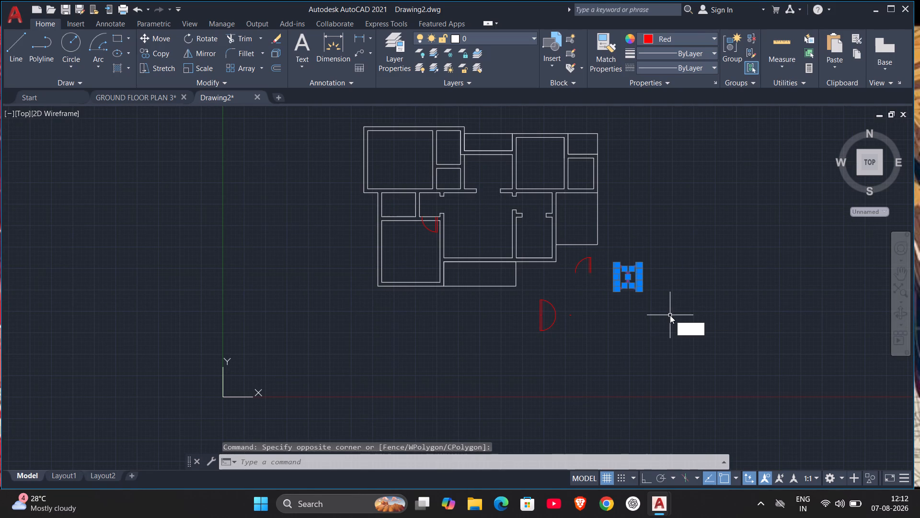
{"action": "key", "text": "o"}
{"action": "key", "text": "Return"}
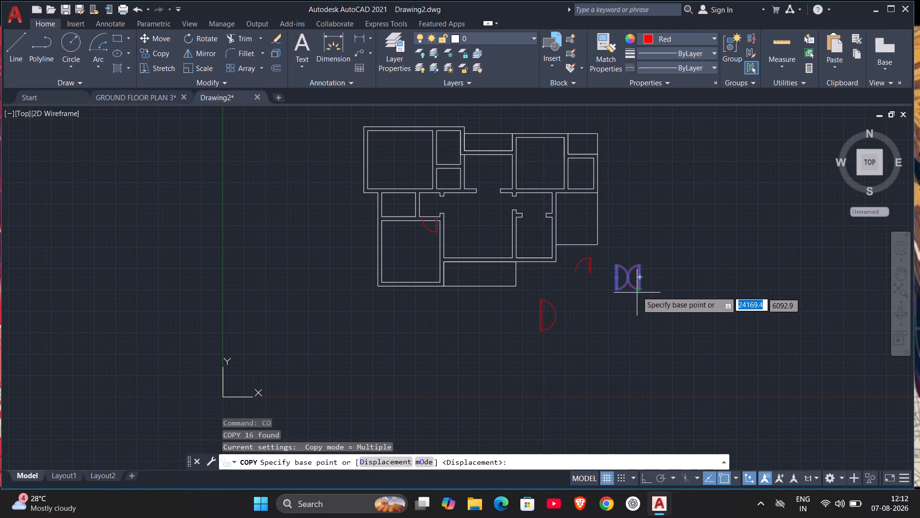
{"action": "left_click", "coordinate": [642, 289]}
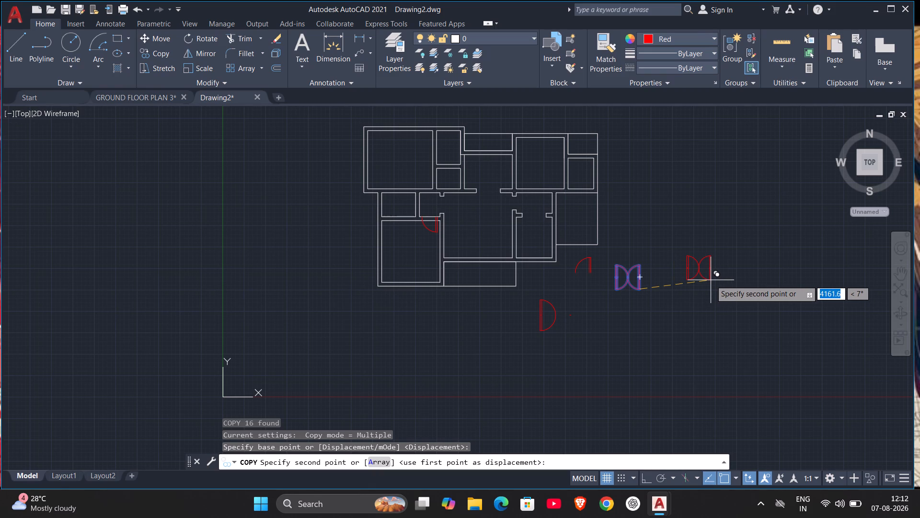
{"action": "type", "text": "RO"}
{"action": "key", "text": "Return"}
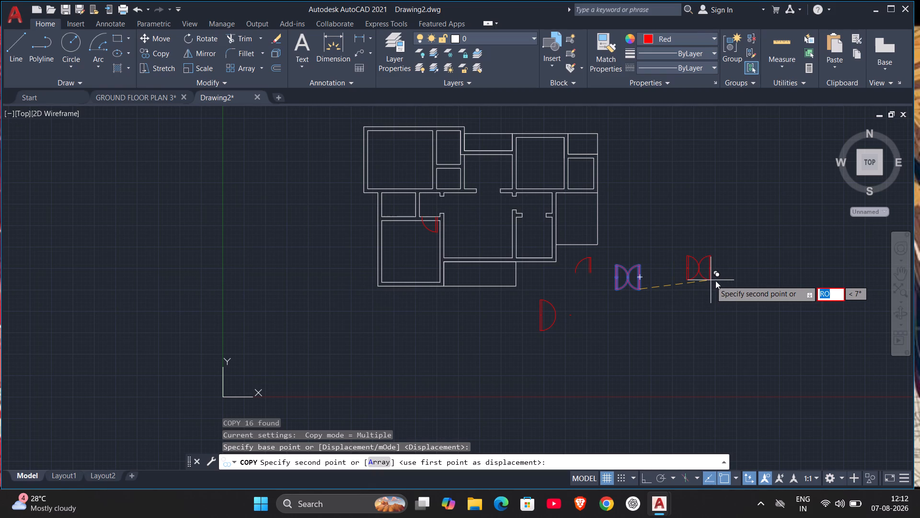
{"action": "left_click", "coordinate": [715, 281]}
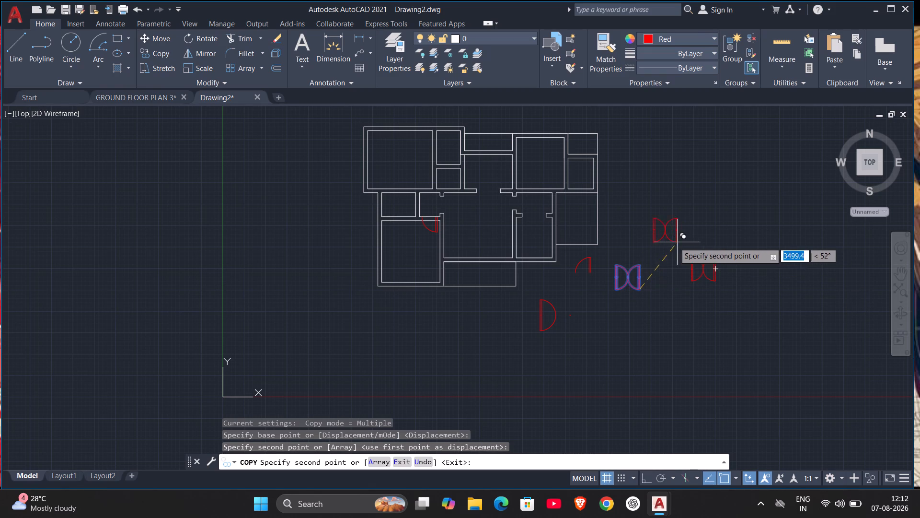
{"action": "key", "text": "Escape"}
Rotate the copied double-door symbol 270° about its east side with Ortho on, so its leaves lie horizontally.
{"action": "left_click_drag", "start_coordinate": [672, 252], "coordinate": [690, 261]}
{"action": "left_click_drag", "start_coordinate": [767, 312], "coordinate": [768, 313]}
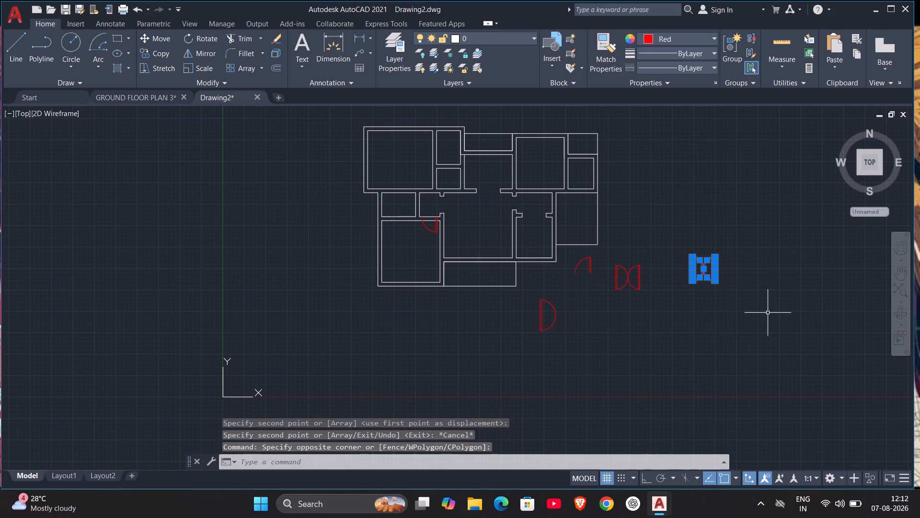
{"action": "left_click_drag", "start_coordinate": [768, 313], "coordinate": [767, 318]}
{"action": "type", "text": "RO"}
{"action": "key", "text": "Return"}
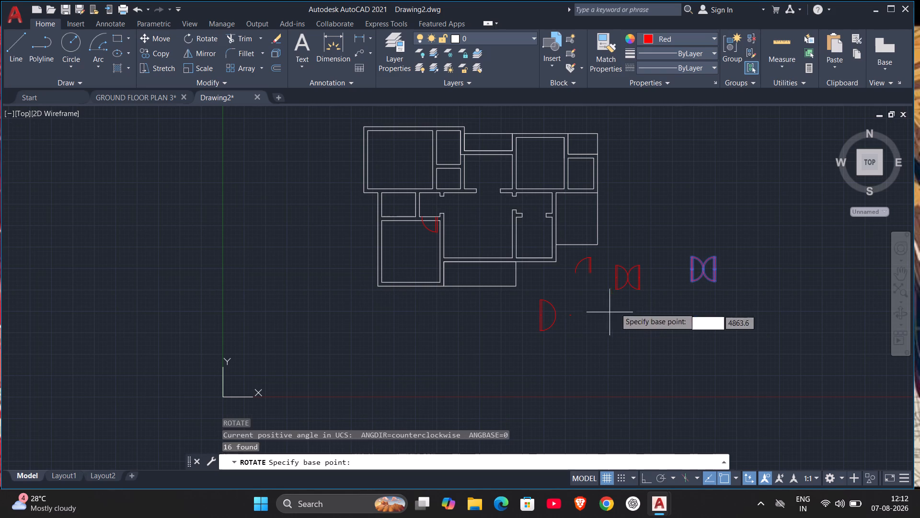
{"action": "left_click", "coordinate": [713, 266]}
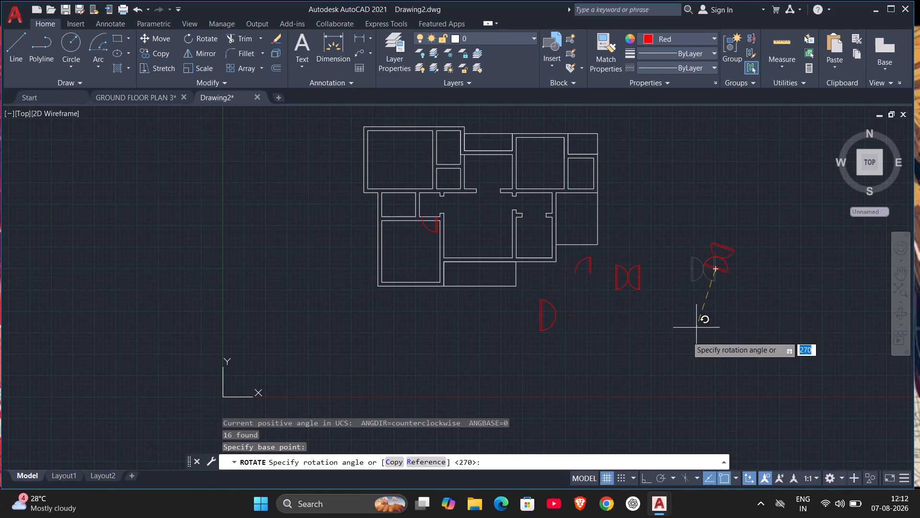
{"action": "key", "text": "F8"}
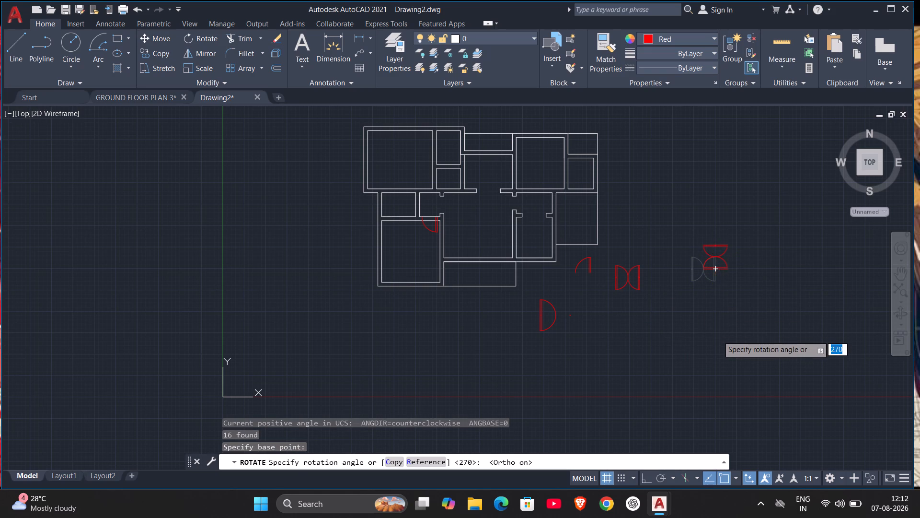
{"action": "left_click", "coordinate": [720, 330]}
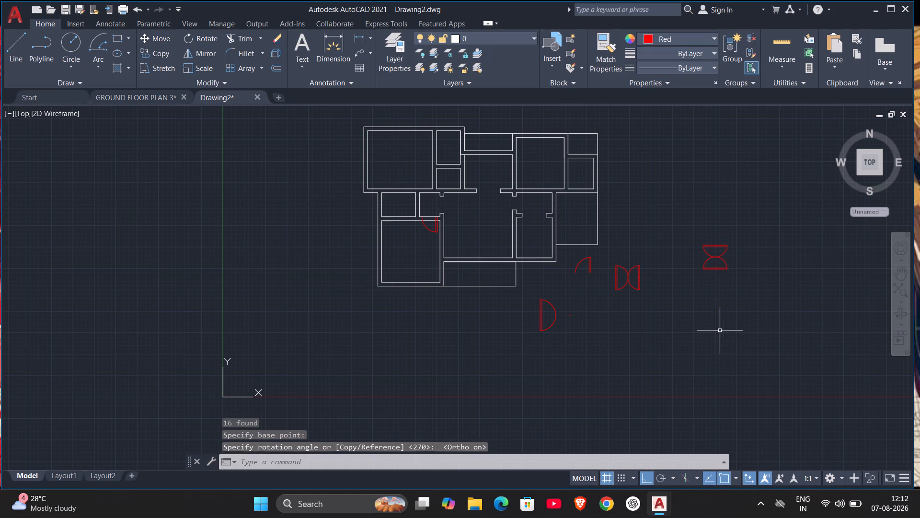
Move the rotated double-door symbol's south-east leaf and arc, with Ortho off, to the empty space just north-east of the upright smaller symbol.
{"action": "scroll", "coordinate": [670, 276], "scroll_direction": "up", "scroll_amount": 1}
{"action": "middle_click_drag", "start_coordinate": [669, 284], "coordinate": [646, 313]}
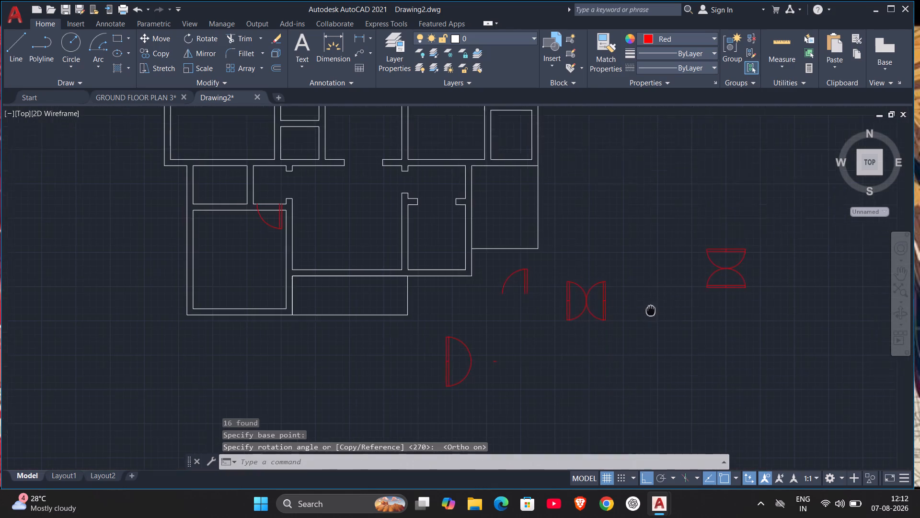
{"action": "middle_click_drag", "start_coordinate": [646, 313], "coordinate": [610, 349]}
{"action": "scroll", "coordinate": [715, 322], "scroll_direction": "up", "scroll_amount": 3}
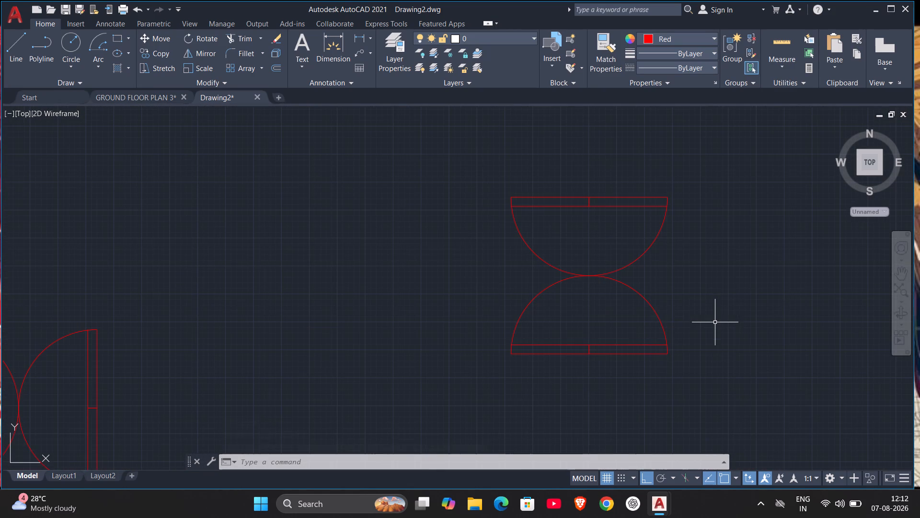
{"action": "left_click", "coordinate": [680, 390]}
{"action": "left_click", "coordinate": [639, 310]}
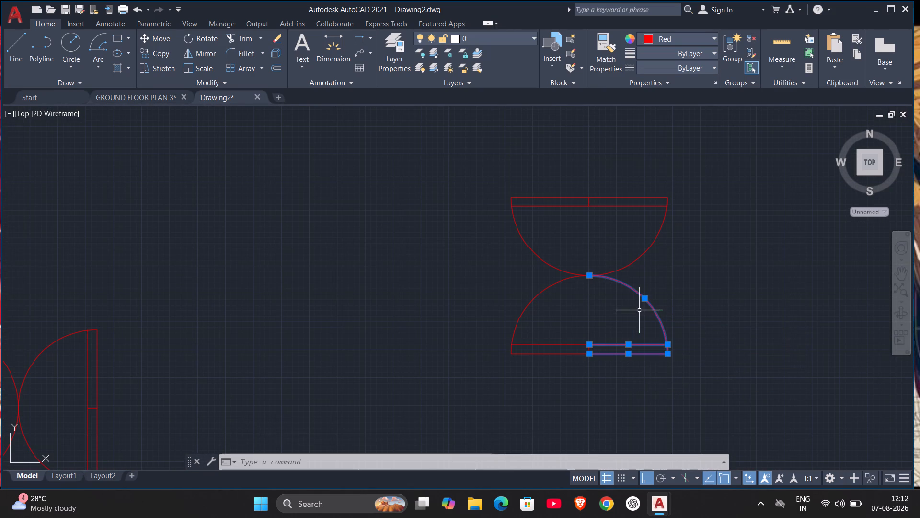
{"action": "key", "text": "m"}
{"action": "key", "text": "Return"}
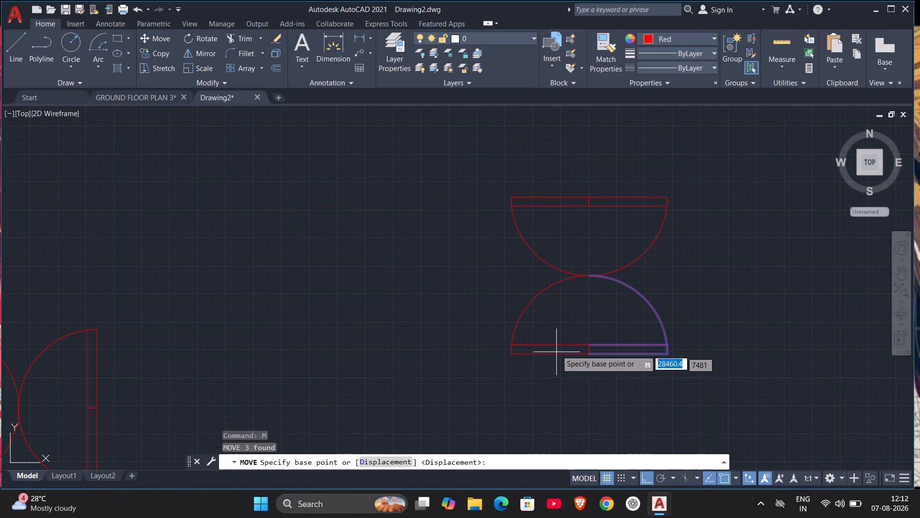
{"action": "left_click", "coordinate": [591, 346]}
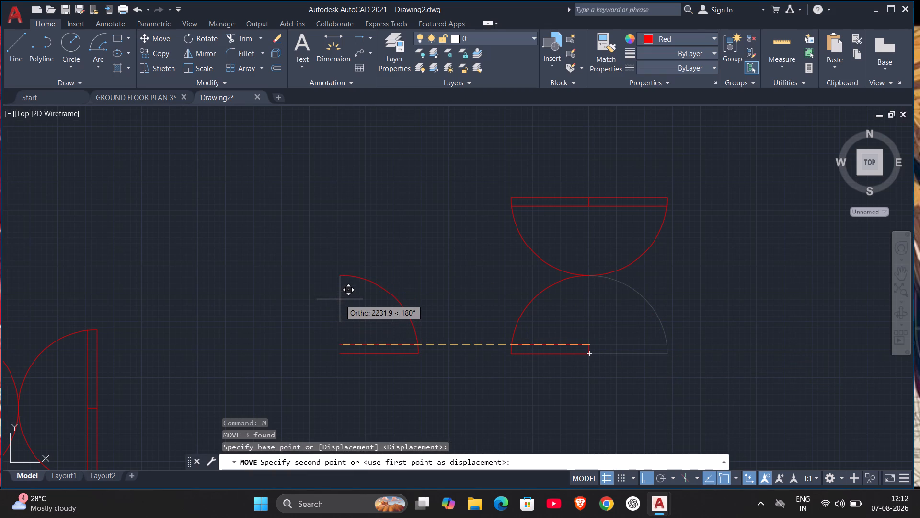
{"action": "key", "text": "F8"}
{"action": "scroll", "coordinate": [308, 250], "scroll_direction": "down", "scroll_amount": 5}
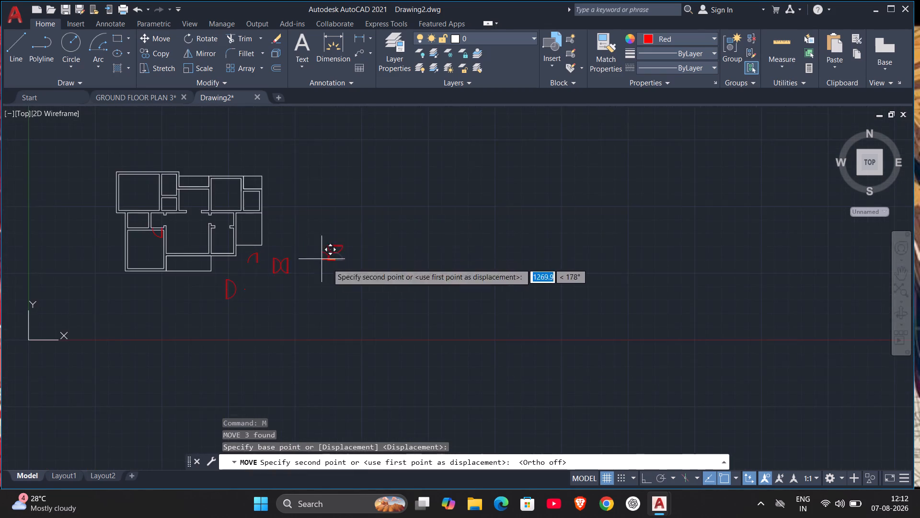
{"action": "middle_click_drag", "start_coordinate": [355, 284], "coordinate": [690, 314]}
{"action": "scroll", "coordinate": [489, 257], "scroll_direction": "up", "scroll_amount": 3}
{"action": "middle_click_drag", "start_coordinate": [482, 249], "coordinate": [505, 268]}
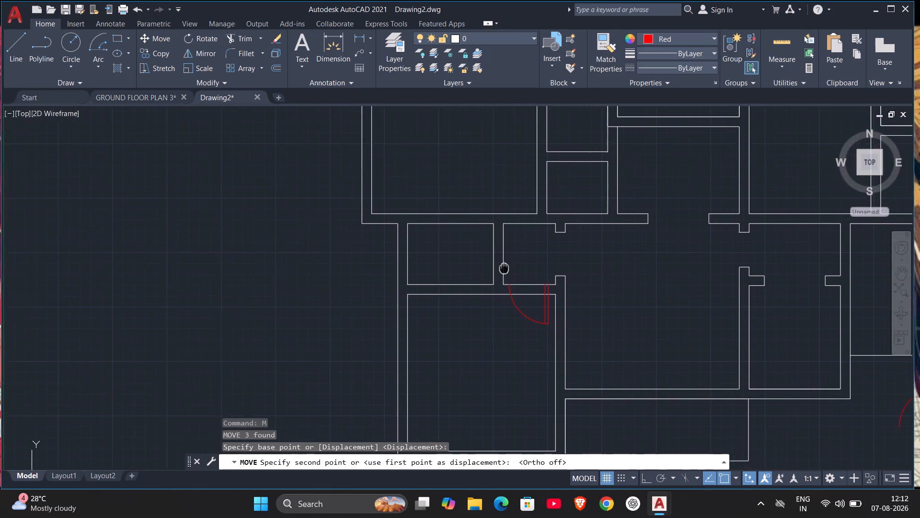
{"action": "middle_click_drag", "start_coordinate": [505, 268], "coordinate": [510, 271]}
{"action": "scroll", "coordinate": [510, 271], "scroll_direction": "up", "scroll_amount": 3}
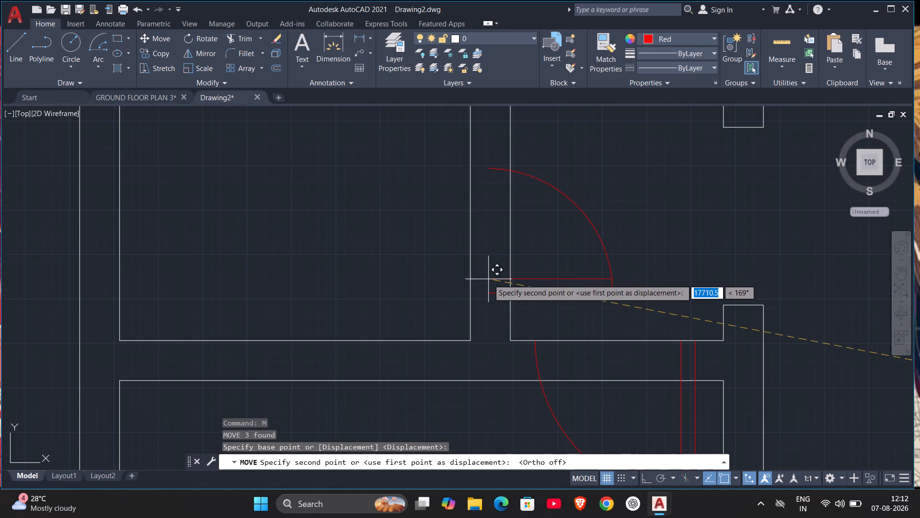
{"action": "scroll", "coordinate": [446, 282], "scroll_direction": "down", "scroll_amount": 4}
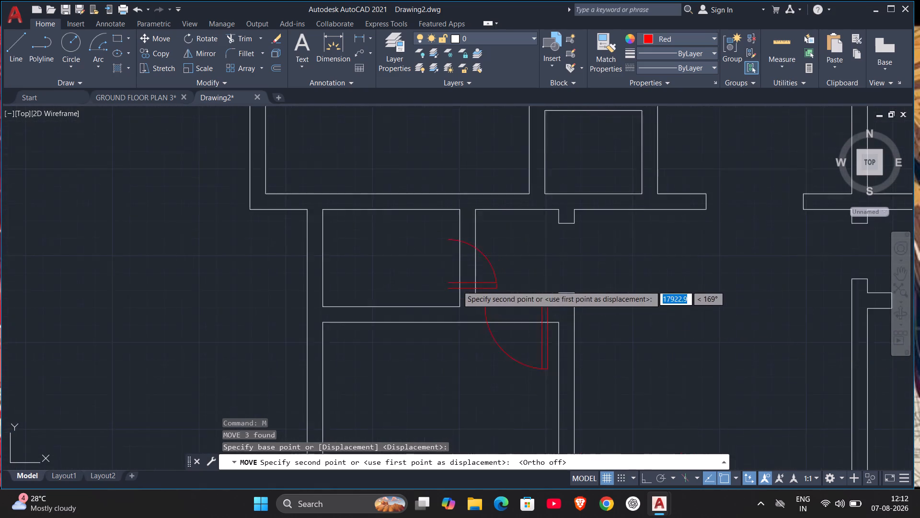
{"action": "scroll", "coordinate": [468, 289], "scroll_direction": "down", "scroll_amount": 1}
{"action": "left_click", "coordinate": [825, 342]}
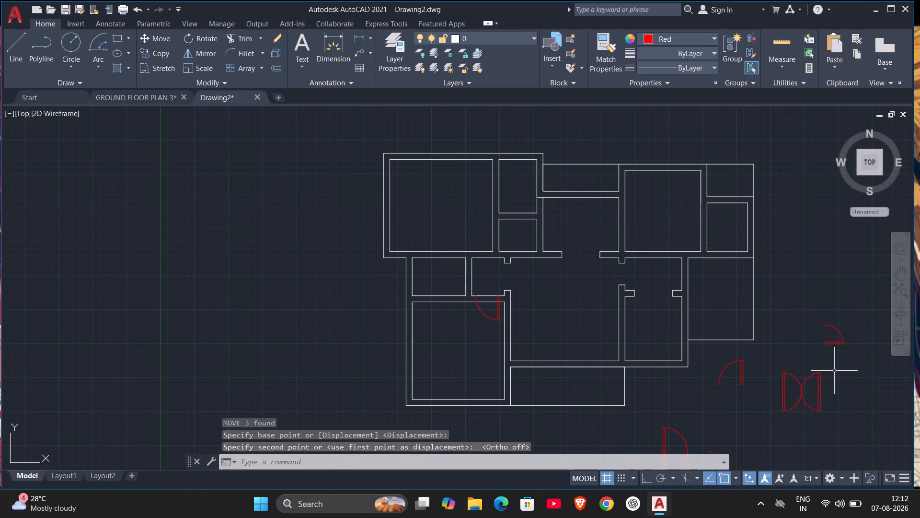
{"action": "key", "text": "Escape"}
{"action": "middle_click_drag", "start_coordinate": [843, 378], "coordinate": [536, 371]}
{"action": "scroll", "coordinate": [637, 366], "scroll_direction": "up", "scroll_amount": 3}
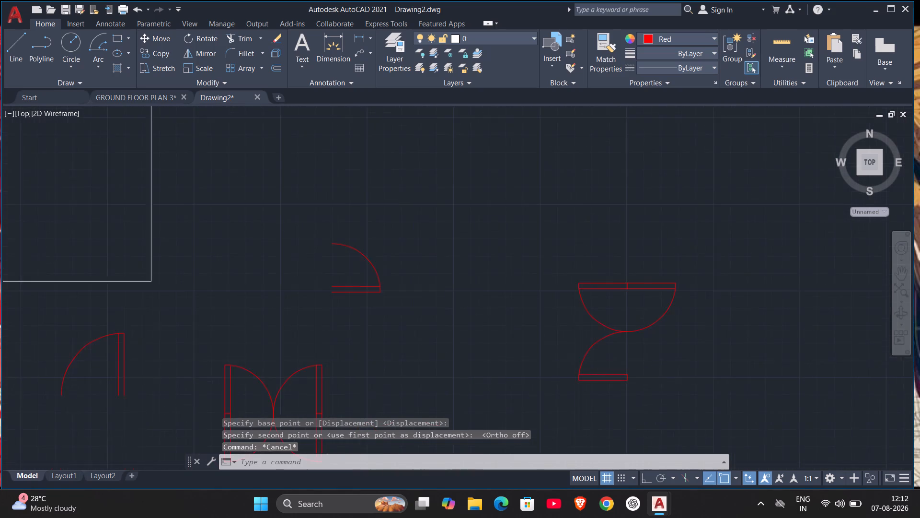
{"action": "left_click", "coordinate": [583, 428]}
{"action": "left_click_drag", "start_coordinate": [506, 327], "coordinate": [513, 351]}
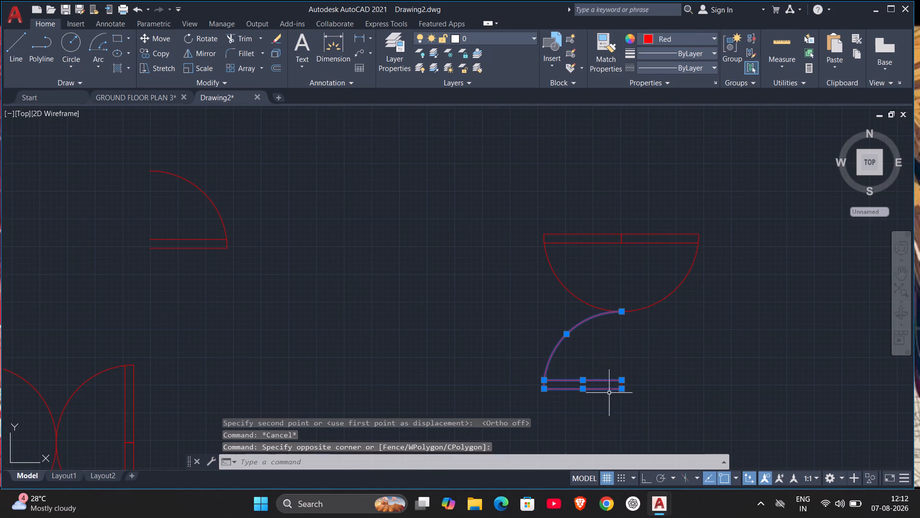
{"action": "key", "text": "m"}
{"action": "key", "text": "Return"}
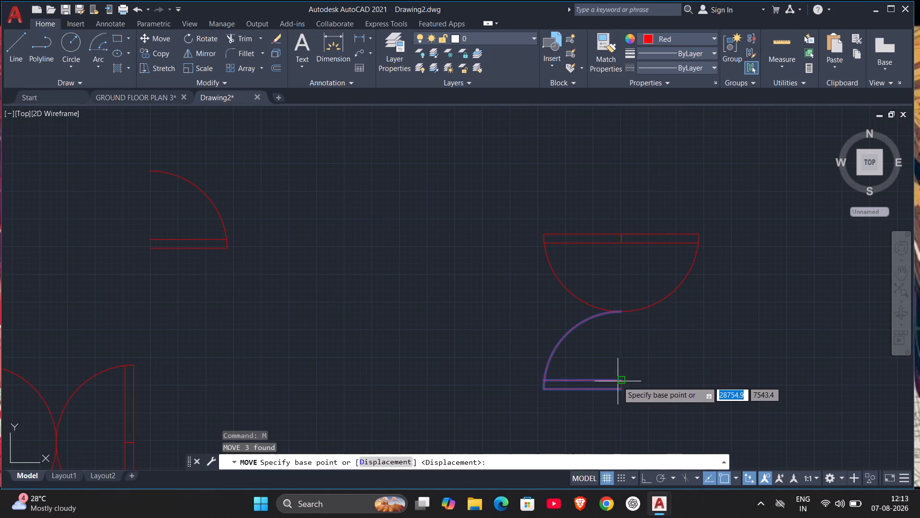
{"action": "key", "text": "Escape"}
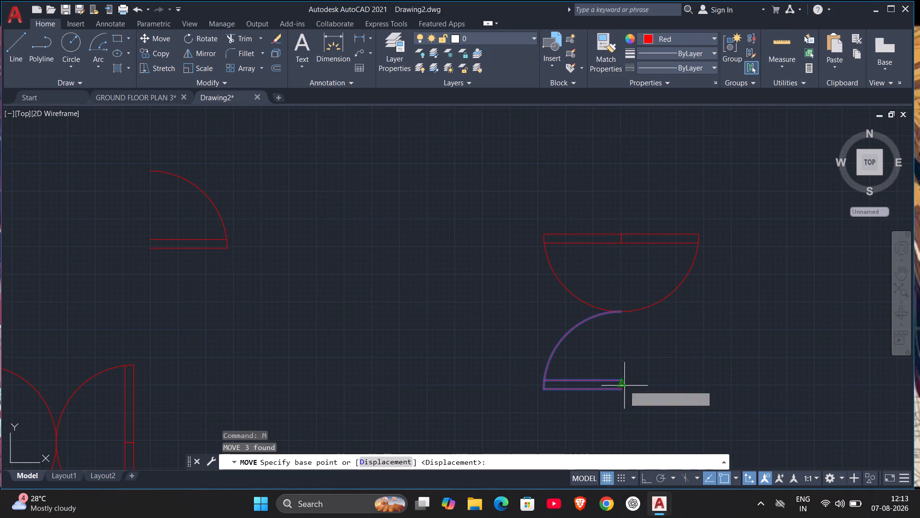
Move the rotated symbol's remaining south-west leaf and arc, including its end lines, onto the east wall of the small room above the south-west room.
{"action": "left_click", "coordinate": [634, 395]}
{"action": "left_click", "coordinate": [481, 335]}
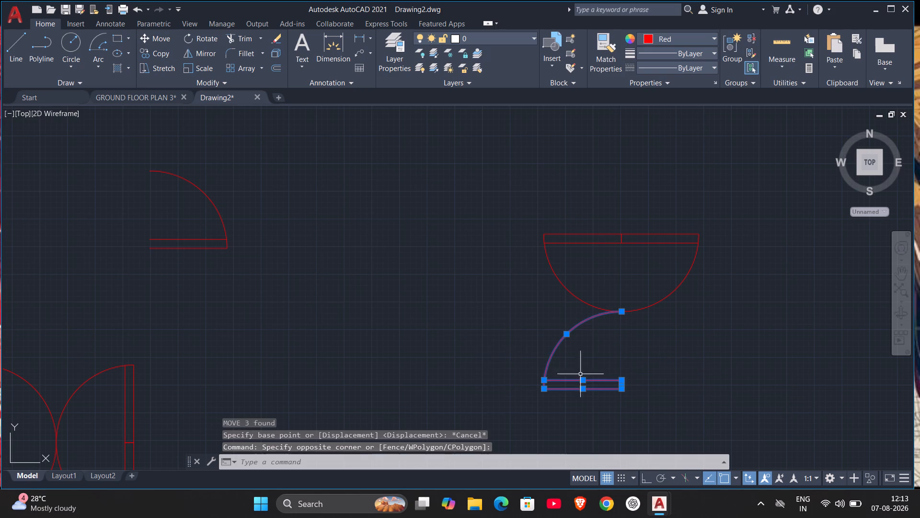
{"action": "key", "text": "m"}
{"action": "key", "text": "Return"}
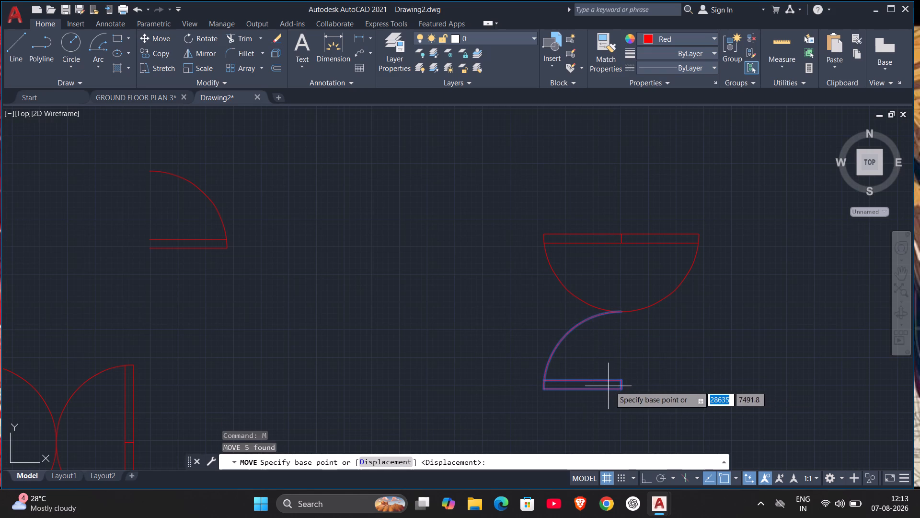
{"action": "left_click", "coordinate": [618, 390]}
{"action": "scroll", "coordinate": [385, 305], "scroll_direction": "down", "scroll_amount": 5}
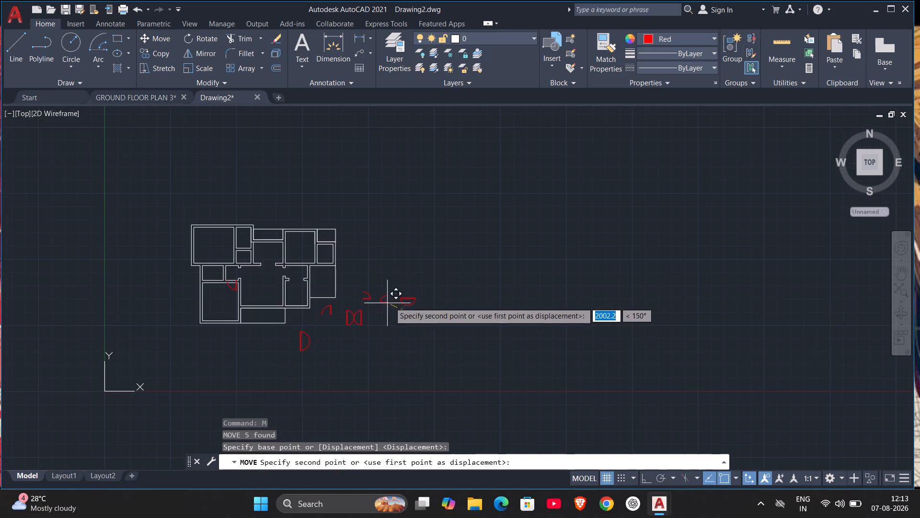
{"action": "middle_click_drag", "start_coordinate": [483, 332], "coordinate": [828, 400]}
{"action": "scroll", "coordinate": [560, 352], "scroll_direction": "up", "scroll_amount": 5}
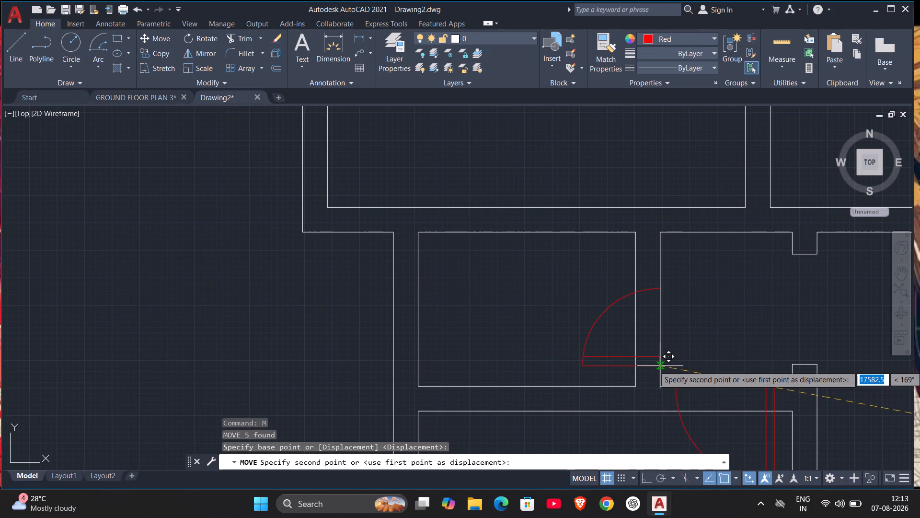
{"action": "left_click", "coordinate": [660, 366]}
{"action": "scroll", "coordinate": [777, 319], "scroll_direction": "down", "scroll_amount": 3}
{"action": "key", "text": "Escape"}
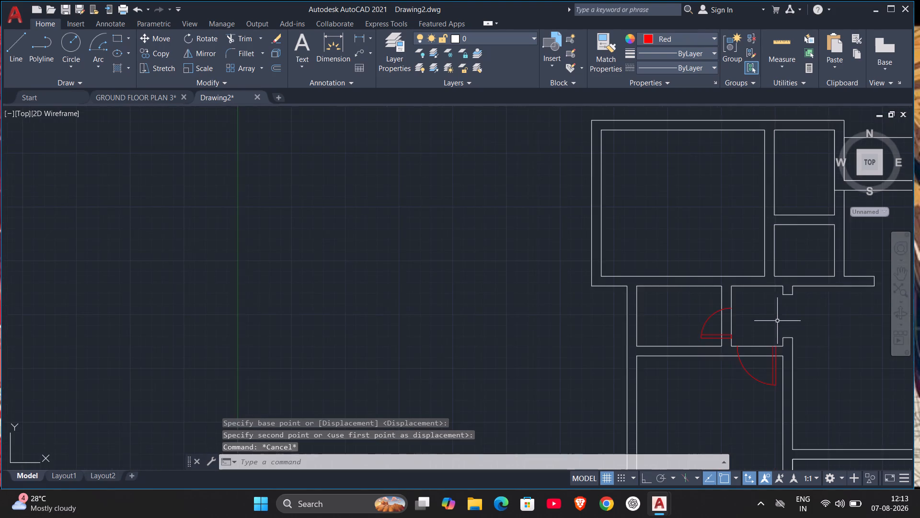
Move the upright smaller double-door symbol's north-east leaf and arc onto the lower line of the south wall below the small room beside the north-west room.
{"action": "middle_click_drag", "start_coordinate": [773, 335], "coordinate": [568, 312]}
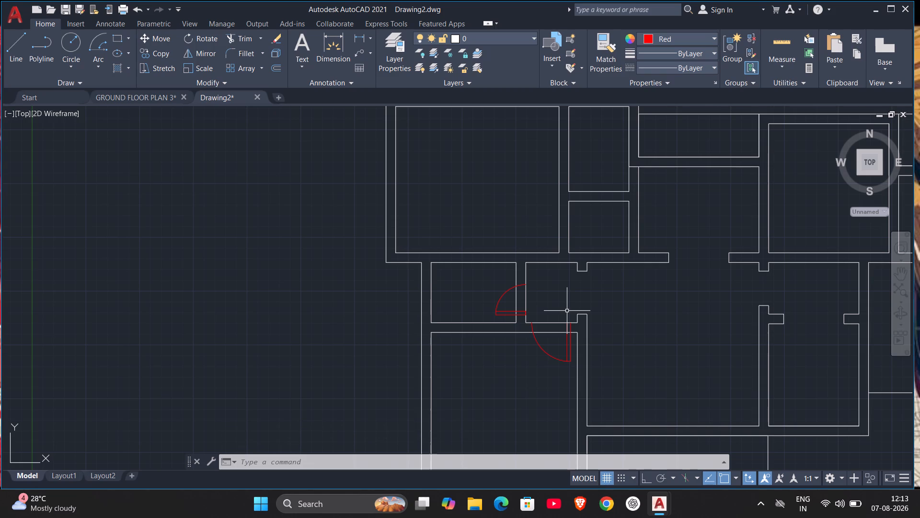
{"action": "scroll", "coordinate": [824, 468], "scroll_direction": "down", "scroll_amount": 2}
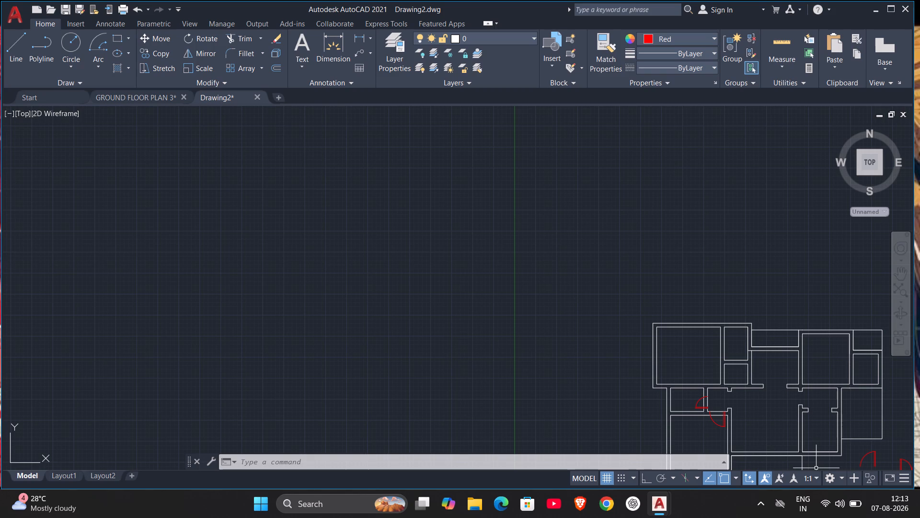
{"action": "scroll", "coordinate": [829, 448], "scroll_direction": "down", "scroll_amount": 1}
{"action": "middle_click_drag", "start_coordinate": [782, 425], "coordinate": [477, 385]}
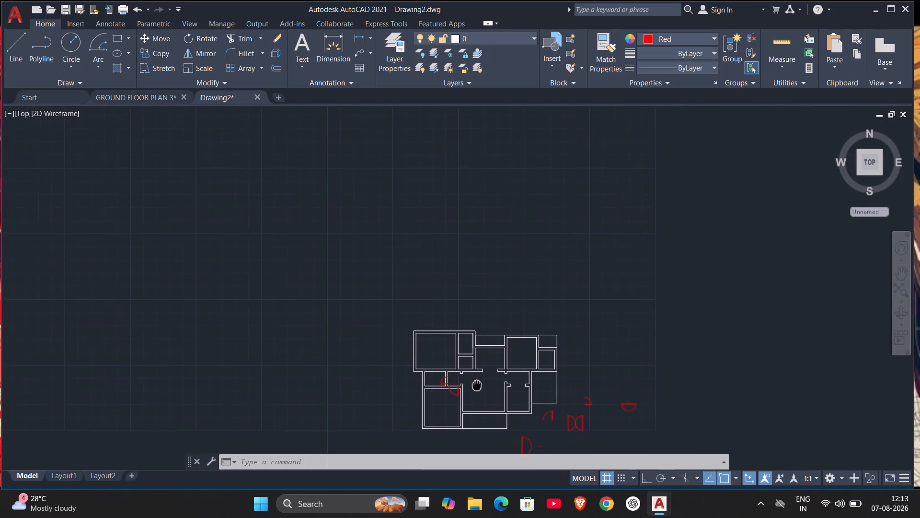
{"action": "middle_click_drag", "start_coordinate": [477, 385], "coordinate": [464, 369]}
{"action": "scroll", "coordinate": [632, 379], "scroll_direction": "up", "scroll_amount": 1}
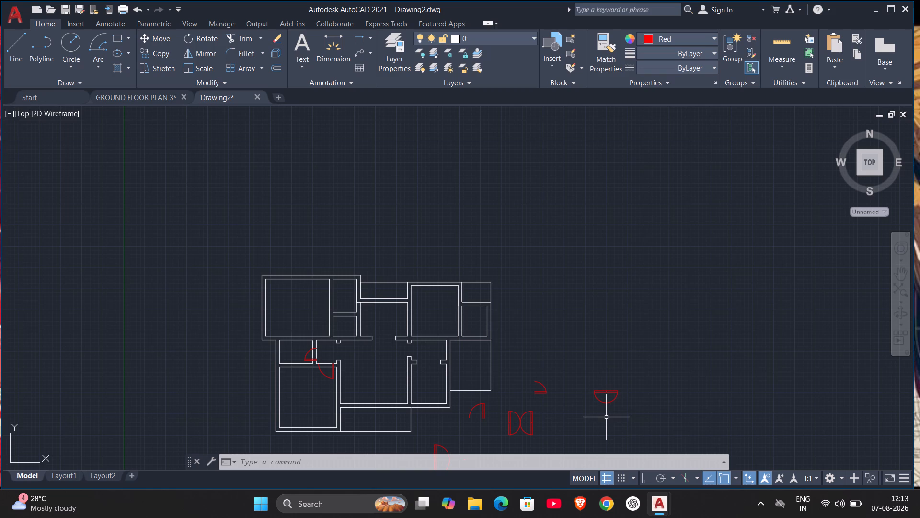
{"action": "scroll", "coordinate": [565, 413], "scroll_direction": "up", "scroll_amount": 1}
{"action": "middle_click_drag", "start_coordinate": [565, 412], "coordinate": [565, 336]}
{"action": "scroll", "coordinate": [563, 332], "scroll_direction": "up", "scroll_amount": 1}
{"action": "scroll", "coordinate": [550, 340], "scroll_direction": "down", "scroll_amount": 1}
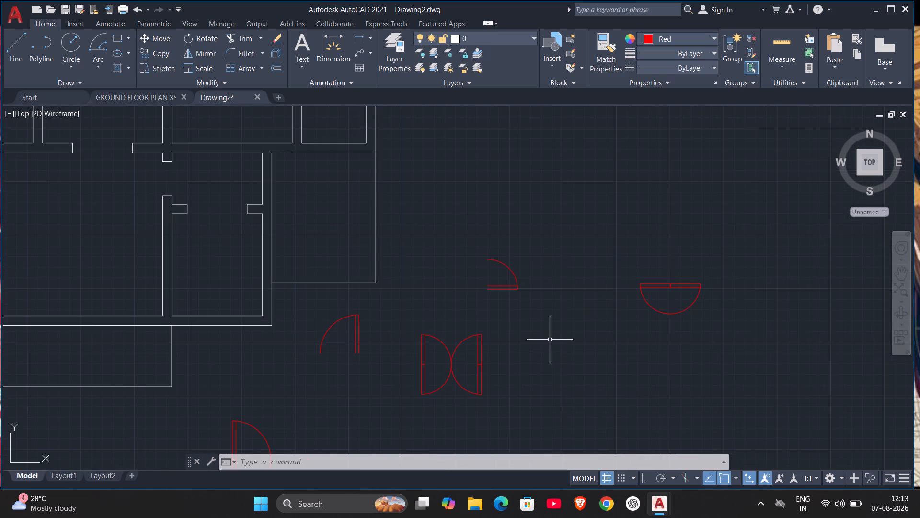
{"action": "scroll", "coordinate": [549, 343], "scroll_direction": "down", "scroll_amount": 1}
{"action": "scroll", "coordinate": [525, 351], "scroll_direction": "up", "scroll_amount": 2}
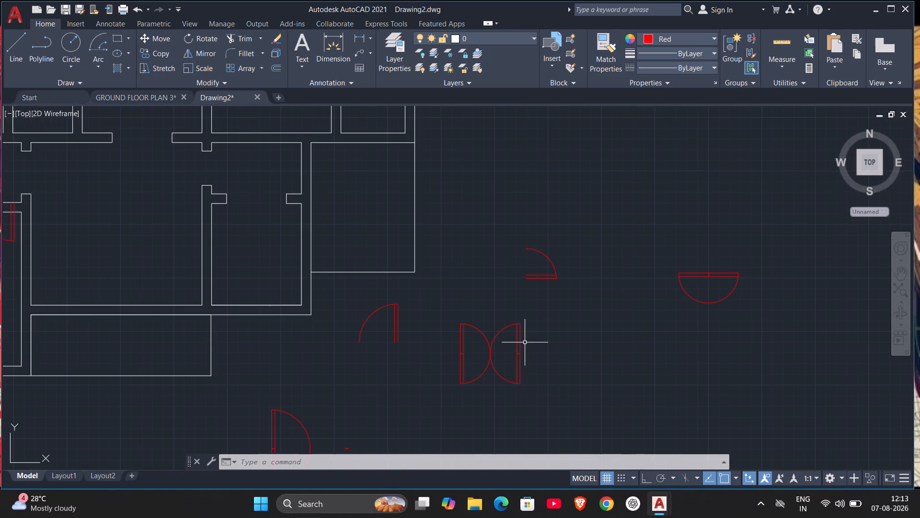
{"action": "left_click", "coordinate": [541, 335]}
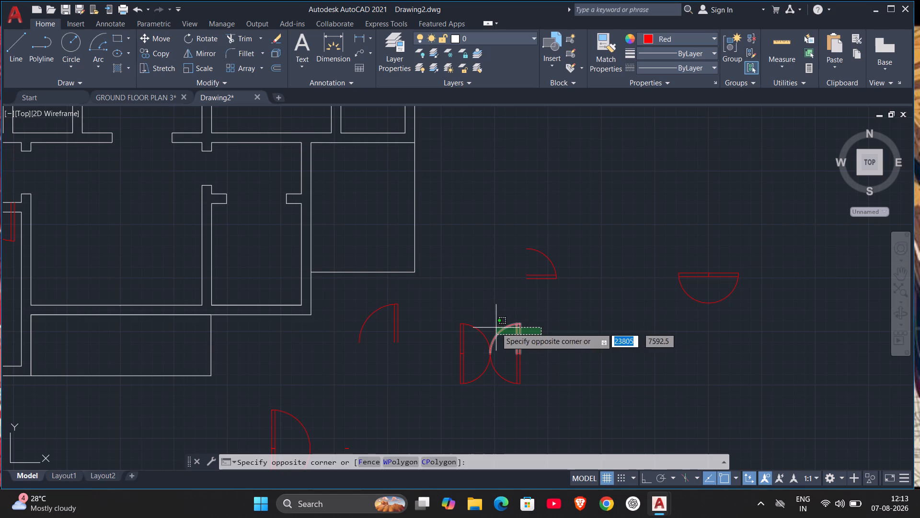
{"action": "left_click", "coordinate": [487, 319]}
{"action": "scroll", "coordinate": [536, 331], "scroll_direction": "up", "scroll_amount": 2}
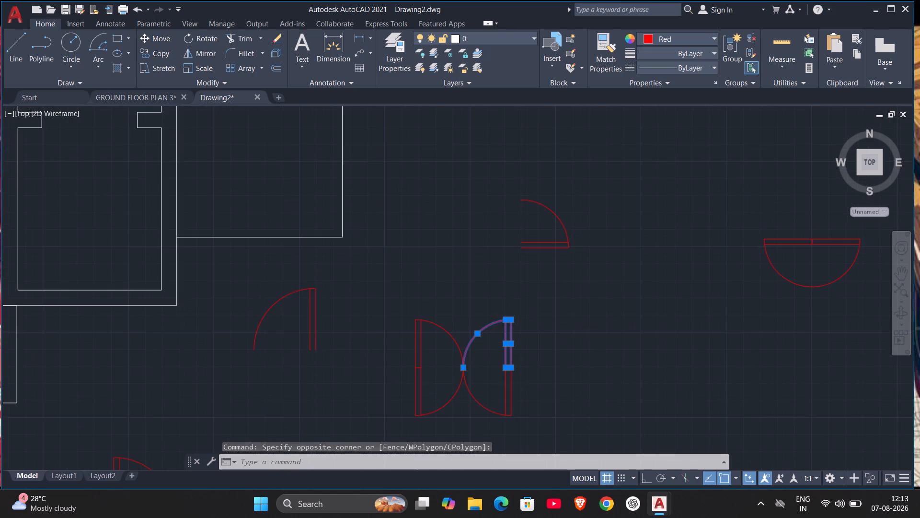
{"action": "key", "text": "m"}
{"action": "key", "text": "Return"}
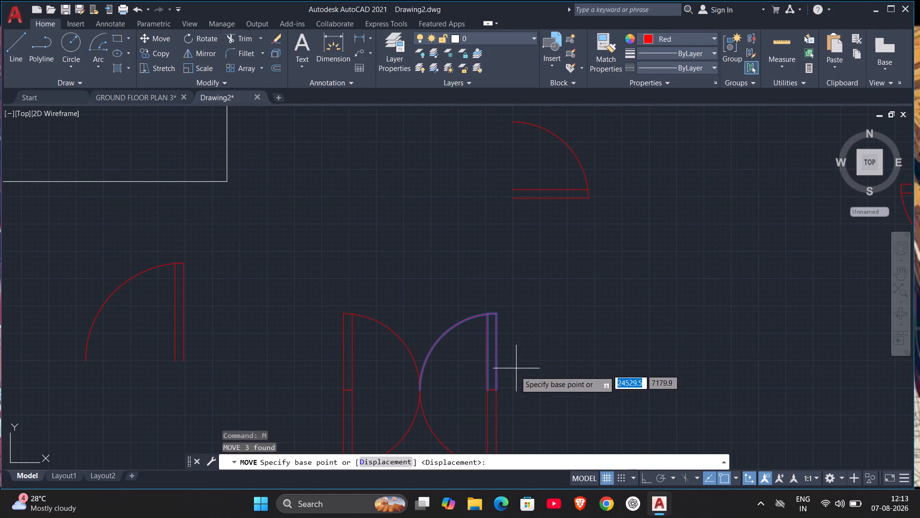
{"action": "left_click", "coordinate": [486, 389]}
{"action": "scroll", "coordinate": [230, 244], "scroll_direction": "down", "scroll_amount": 3}
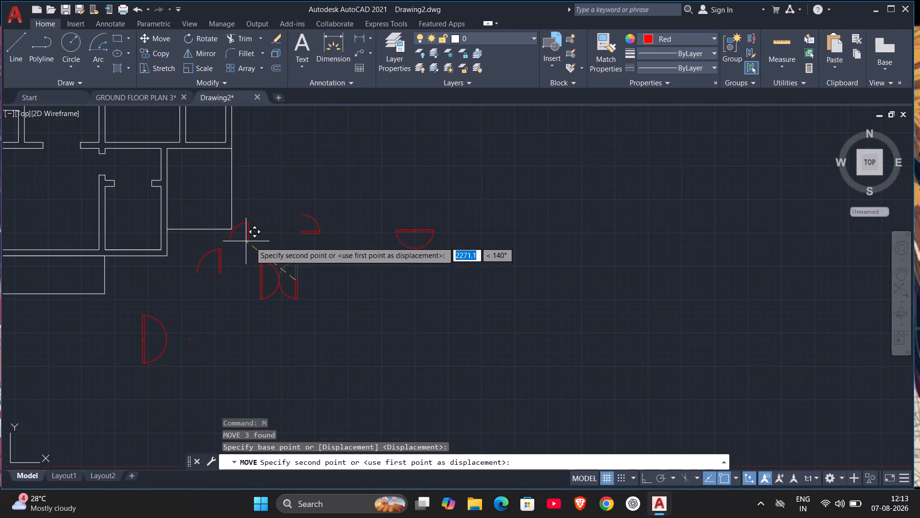
{"action": "middle_click_drag", "start_coordinate": [259, 245], "coordinate": [688, 303]}
{"action": "scroll", "coordinate": [442, 217], "scroll_direction": "up", "scroll_amount": 1}
{"action": "middle_click_drag", "start_coordinate": [442, 217], "coordinate": [468, 308]}
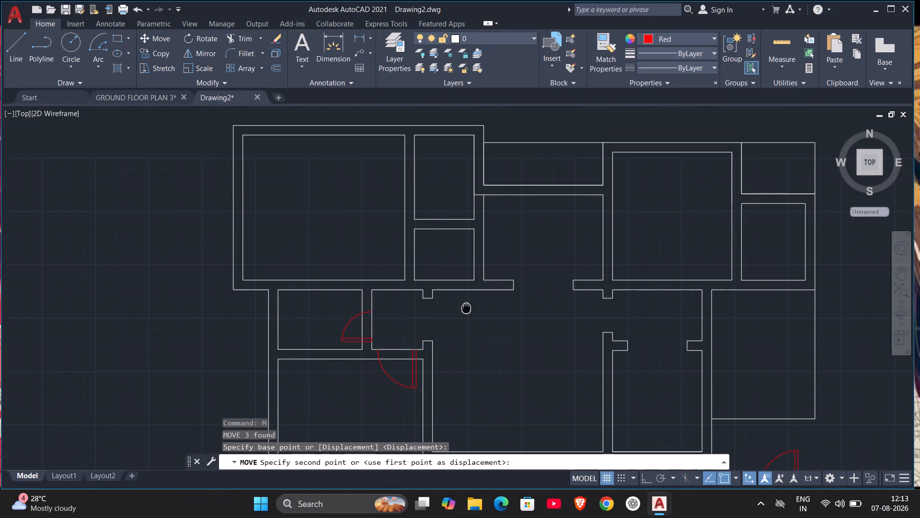
{"action": "middle_click_drag", "start_coordinate": [468, 308], "coordinate": [468, 309]}
{"action": "scroll", "coordinate": [463, 288], "scroll_direction": "up", "scroll_amount": 2}
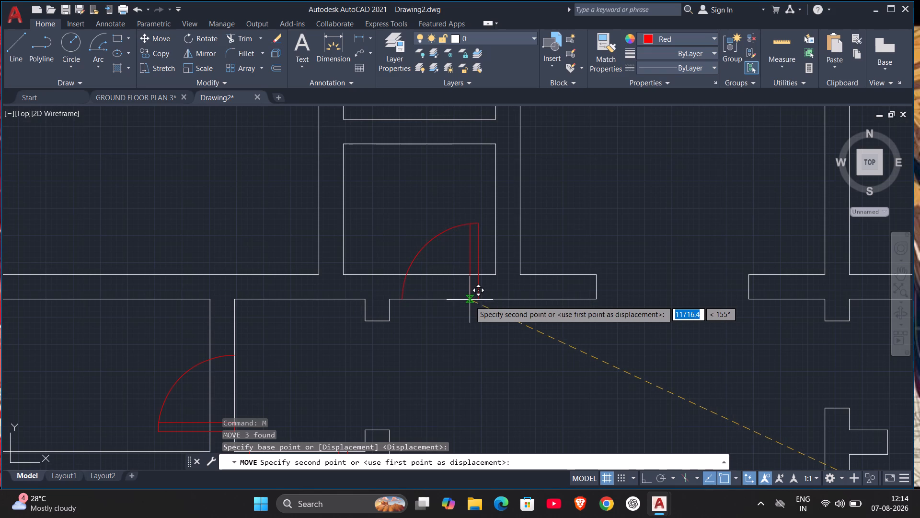
{"action": "left_click", "coordinate": [471, 299]}
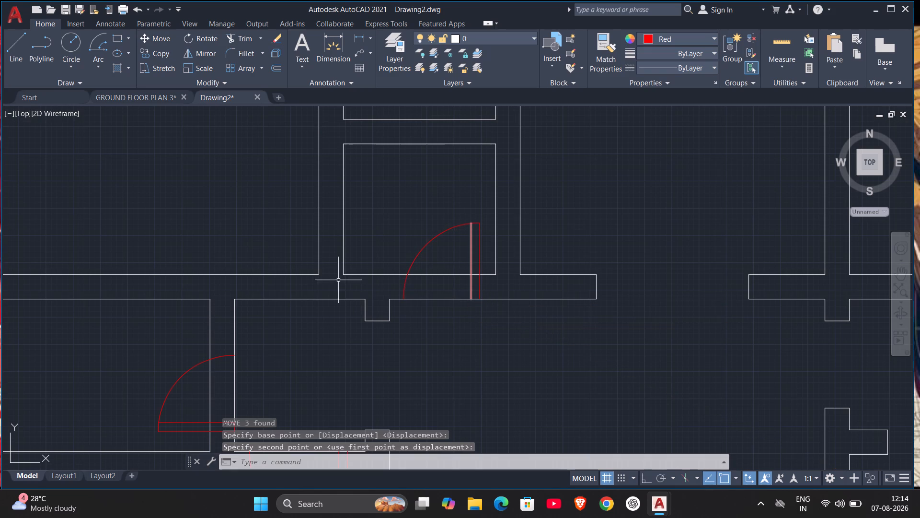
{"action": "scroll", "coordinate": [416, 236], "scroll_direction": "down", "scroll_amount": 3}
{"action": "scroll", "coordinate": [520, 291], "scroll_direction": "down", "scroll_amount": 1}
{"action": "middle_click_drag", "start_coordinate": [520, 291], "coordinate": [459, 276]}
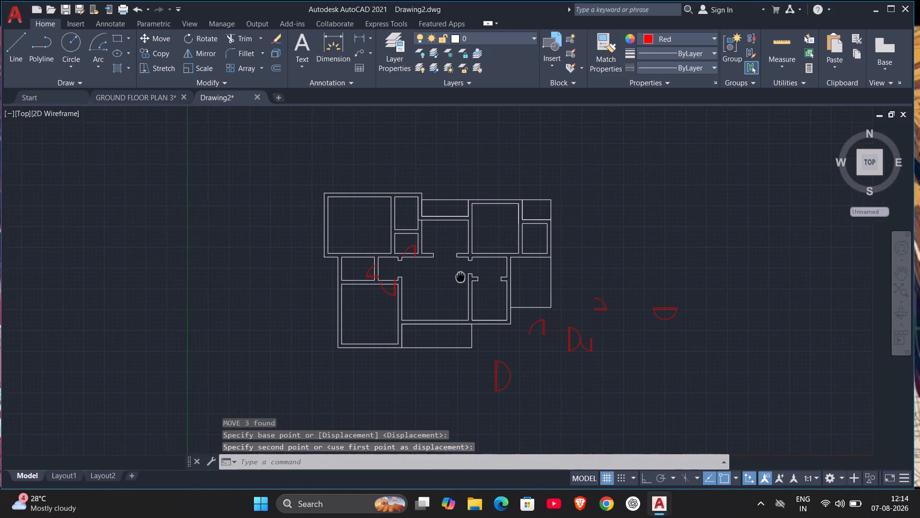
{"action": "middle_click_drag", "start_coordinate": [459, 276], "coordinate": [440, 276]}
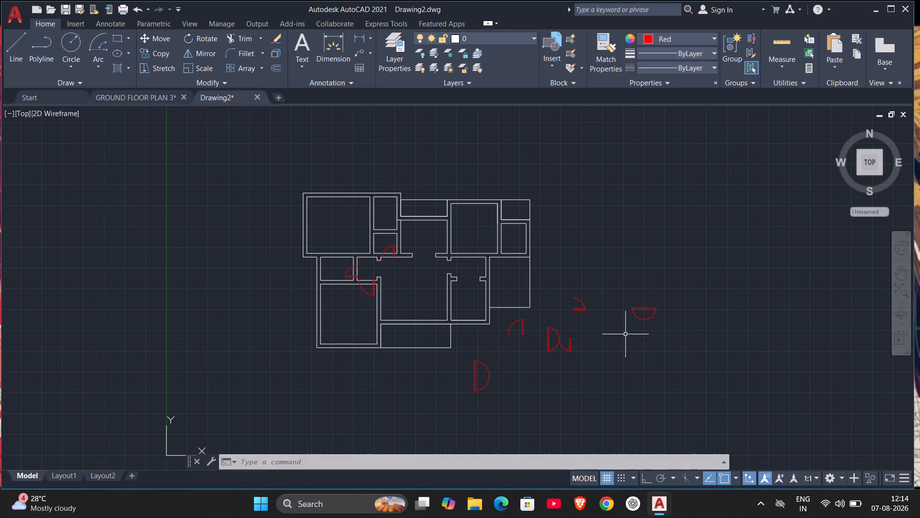
Move the loose door leaf and arc north-east of the upright smaller symbol onto the west wall of the small room at the plan's east side.
{"action": "scroll", "coordinate": [573, 304], "scroll_direction": "up", "scroll_amount": 3}
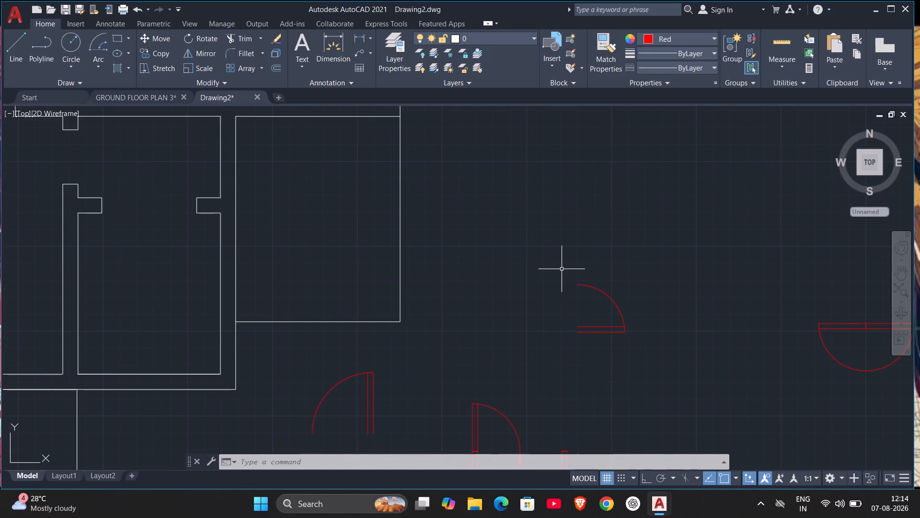
{"action": "left_click_drag", "start_coordinate": [562, 269], "coordinate": [573, 279]}
{"action": "left_click", "coordinate": [671, 387]}
{"action": "key", "text": "m"}
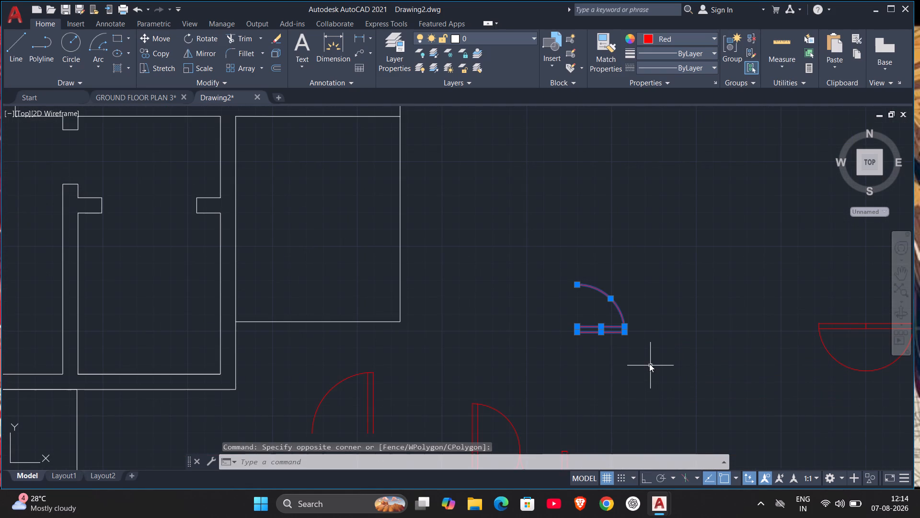
{"action": "key", "text": "Return"}
{"action": "left_click", "coordinate": [578, 334]}
{"action": "scroll", "coordinate": [343, 272], "scroll_direction": "down", "scroll_amount": 4}
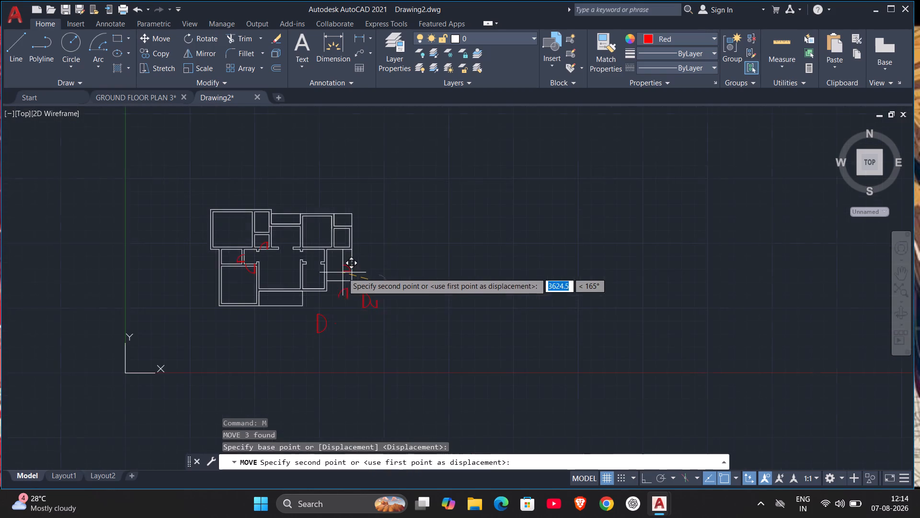
{"action": "middle_click_drag", "start_coordinate": [349, 272], "coordinate": [651, 336]}
{"action": "scroll", "coordinate": [529, 317], "scroll_direction": "up", "scroll_amount": 4}
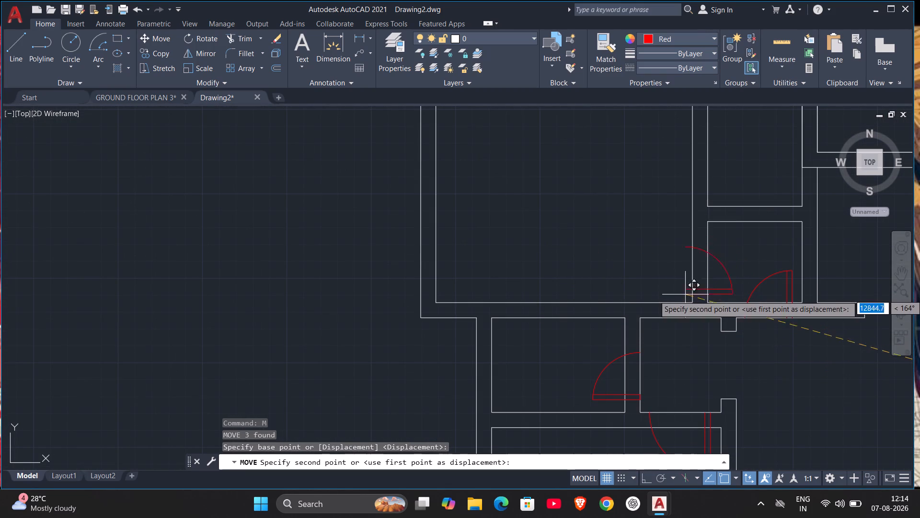
{"action": "scroll", "coordinate": [686, 295], "scroll_direction": "down", "scroll_amount": 5}
{"action": "middle_click_drag", "start_coordinate": [718, 309], "coordinate": [458, 297]}
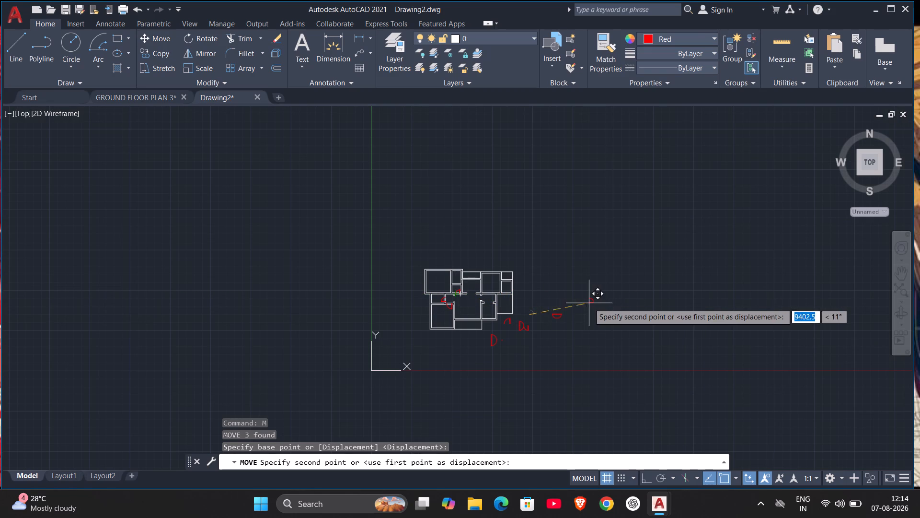
{"action": "scroll", "coordinate": [498, 281], "scroll_direction": "up", "scroll_amount": 3}
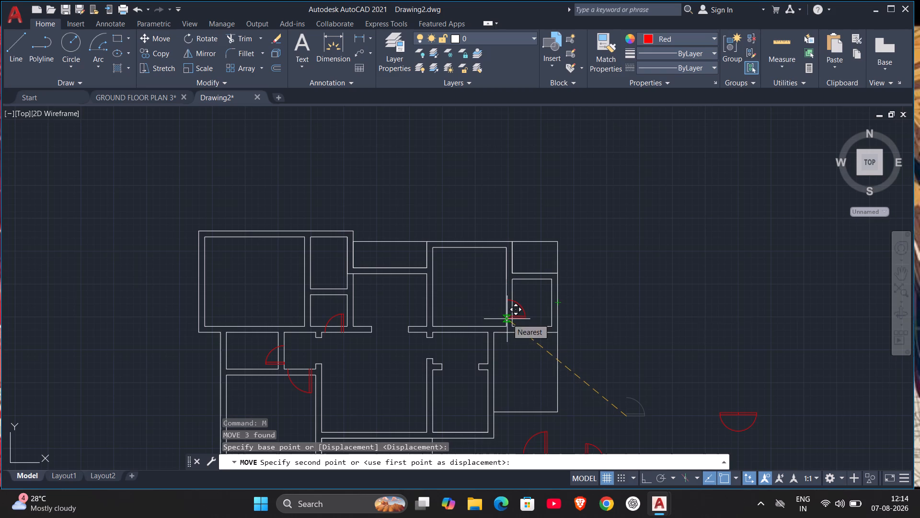
{"action": "scroll", "coordinate": [435, 320], "scroll_direction": "up", "scroll_amount": 4}
{"action": "scroll", "coordinate": [458, 326], "scroll_direction": "down", "scroll_amount": 5}
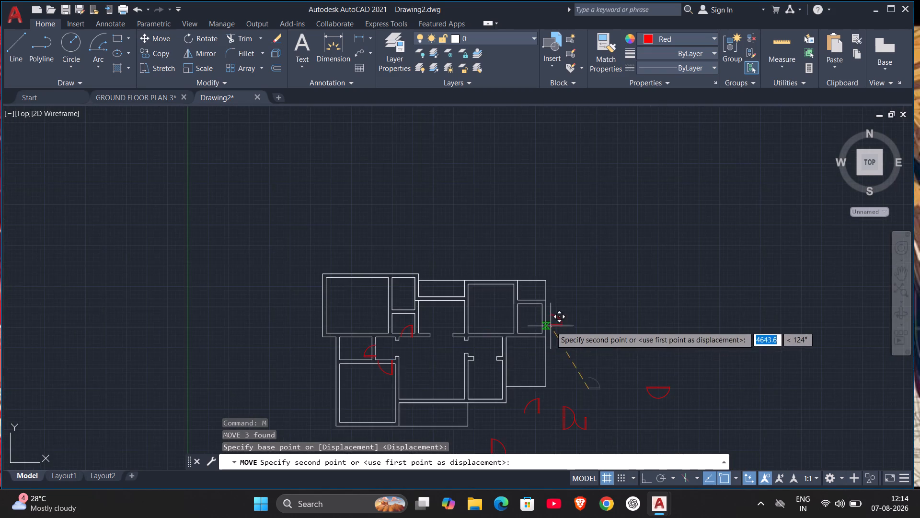
{"action": "scroll", "coordinate": [543, 329], "scroll_direction": "up", "scroll_amount": 4}
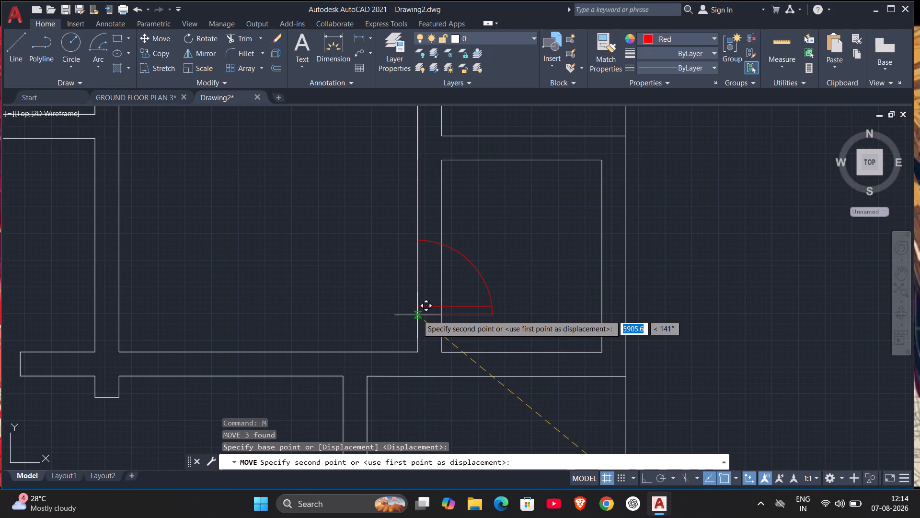
{"action": "left_click", "coordinate": [417, 315]}
Move the larger upright door leaf and arc from below the plan's east rectangle into the north-west room, near its south-east corner.
{"action": "scroll", "coordinate": [540, 286], "scroll_direction": "down", "scroll_amount": 4}
{"action": "middle_click_drag", "start_coordinate": [614, 325], "coordinate": [615, 325]}
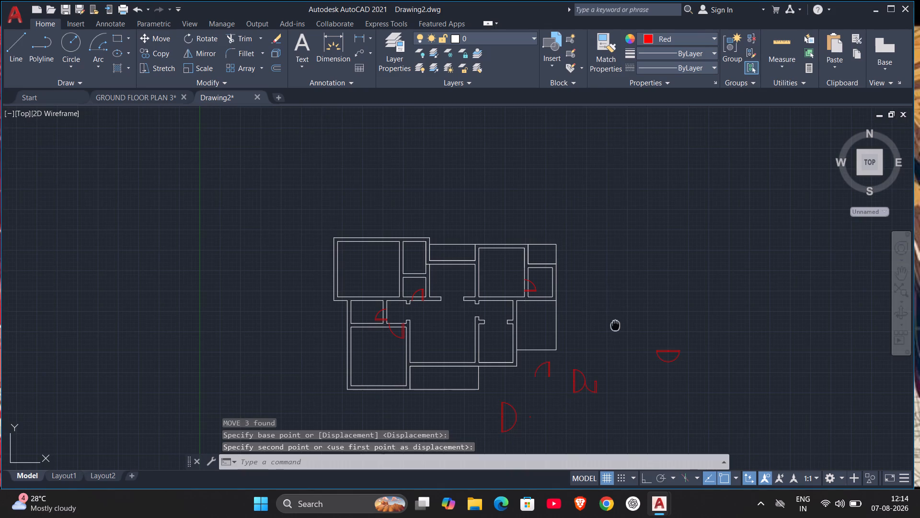
{"action": "middle_click_drag", "start_coordinate": [615, 325], "coordinate": [624, 240]}
{"action": "scroll", "coordinate": [546, 315], "scroll_direction": "up", "scroll_amount": 2}
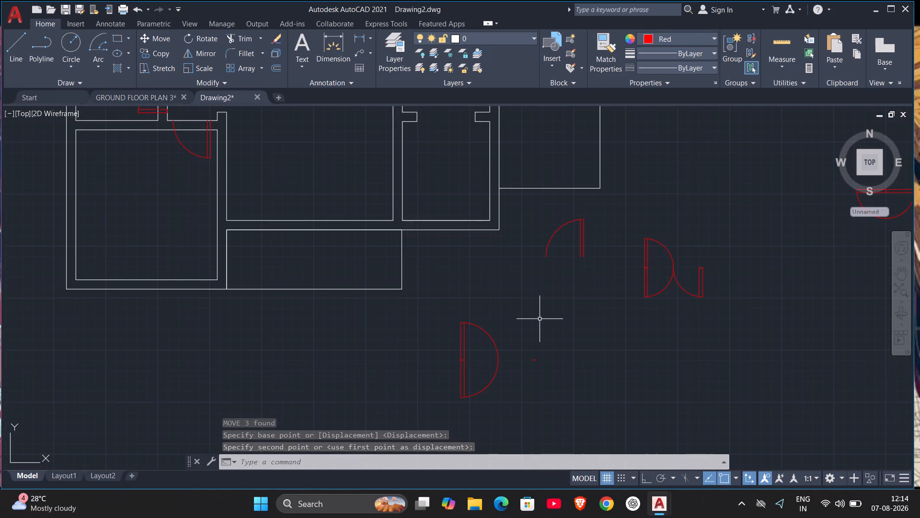
{"action": "scroll", "coordinate": [549, 320], "scroll_direction": "down", "scroll_amount": 1}
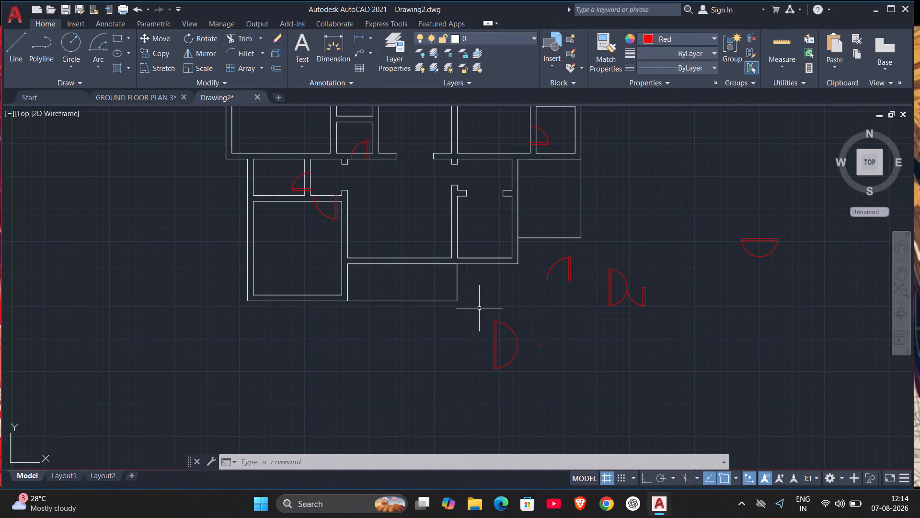
{"action": "middle_click_drag", "start_coordinate": [484, 304], "coordinate": [484, 304]}
{"action": "middle_click_drag", "start_coordinate": [484, 304], "coordinate": [506, 381]}
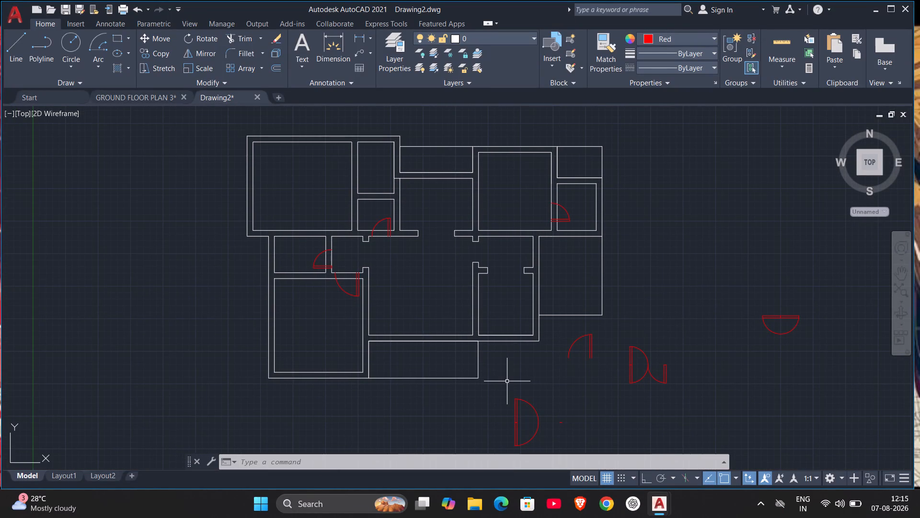
{"action": "scroll", "coordinate": [637, 368], "scroll_direction": "down", "scroll_amount": 1}
{"action": "middle_click_drag", "start_coordinate": [680, 372], "coordinate": [615, 360]}
{"action": "scroll", "coordinate": [598, 352], "scroll_direction": "up", "scroll_amount": 2}
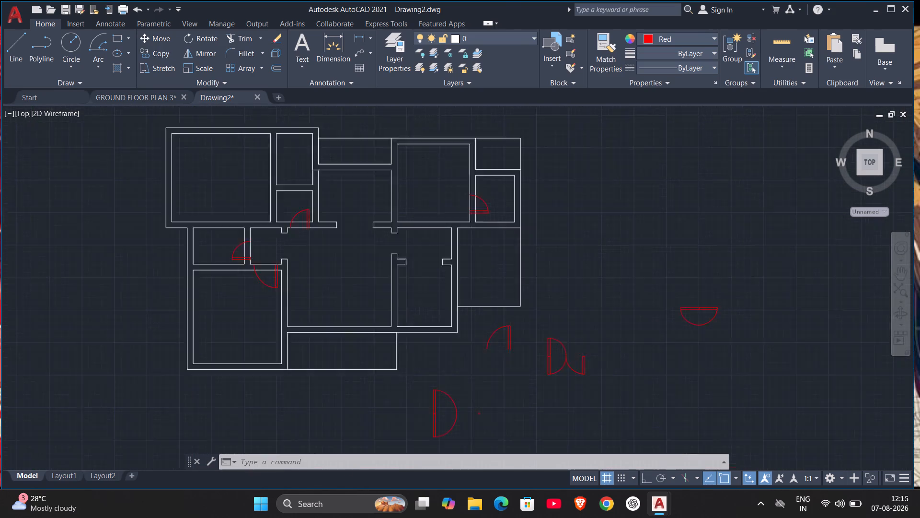
{"action": "scroll", "coordinate": [598, 352], "scroll_direction": "up", "scroll_amount": 1}
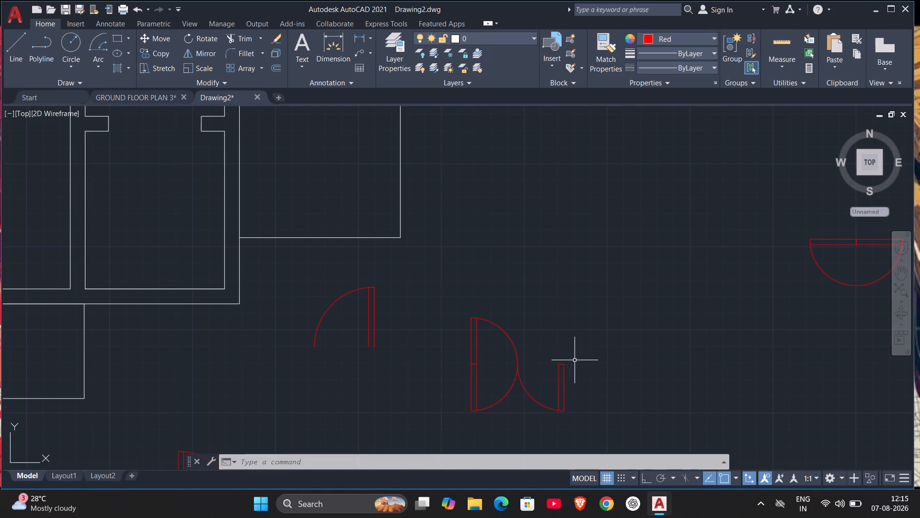
{"action": "scroll", "coordinate": [601, 361], "scroll_direction": "down", "scroll_amount": 1}
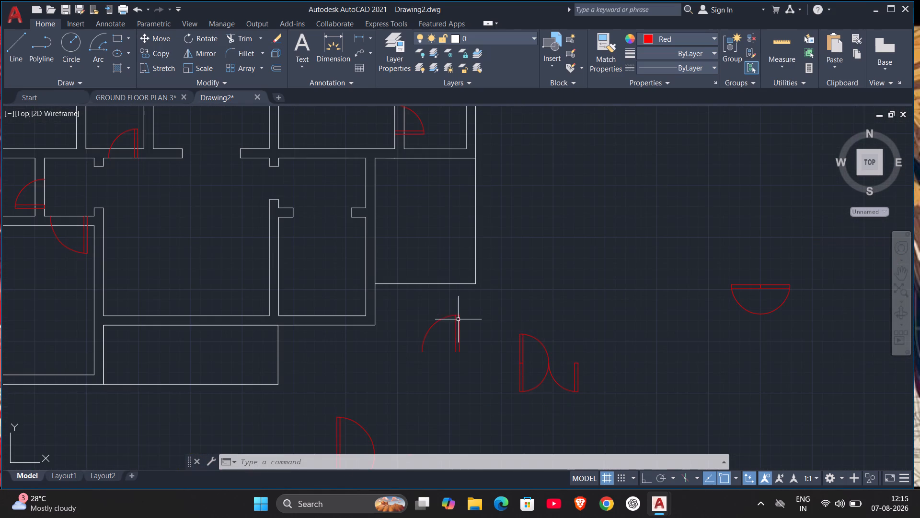
{"action": "left_click_drag", "start_coordinate": [395, 310], "coordinate": [414, 322]}
{"action": "left_click", "coordinate": [495, 366]}
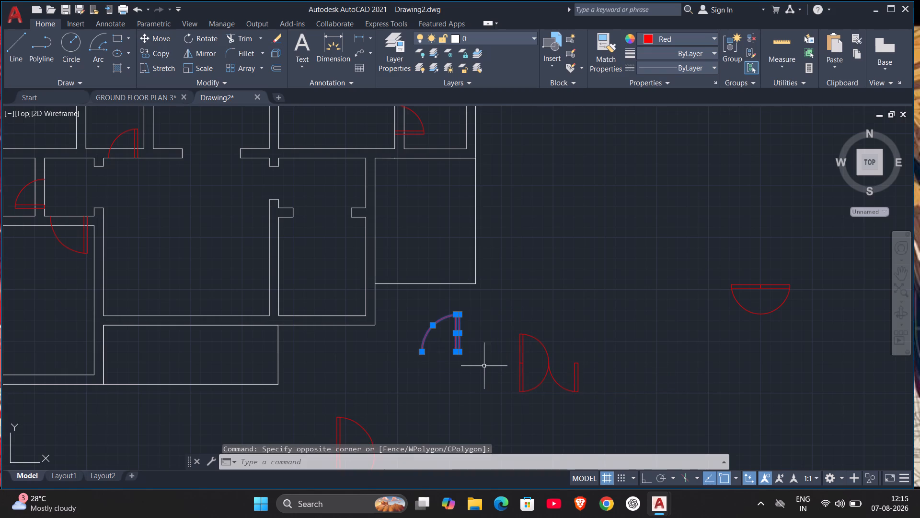
{"action": "key", "text": "m"}
{"action": "key", "text": "Return"}
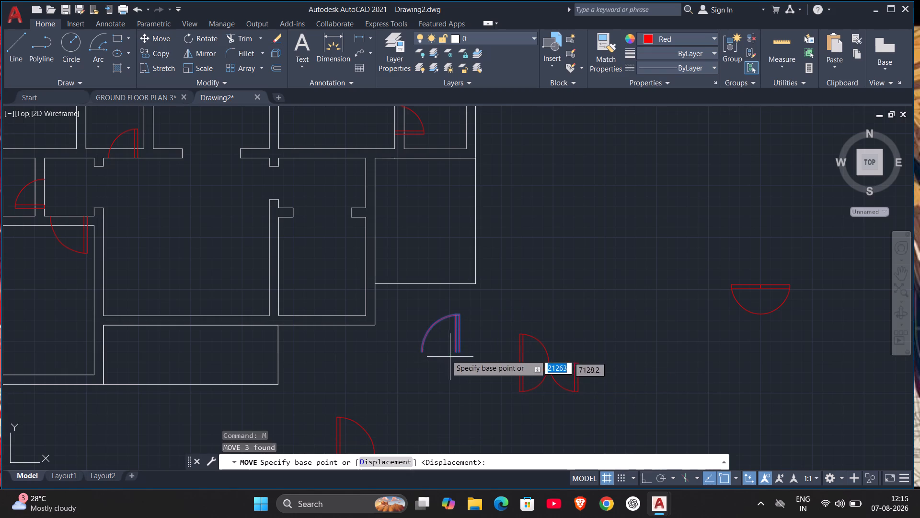
{"action": "left_click", "coordinate": [458, 355]}
{"action": "scroll", "coordinate": [312, 258], "scroll_direction": "down", "scroll_amount": 1}
{"action": "middle_click_drag", "start_coordinate": [350, 263], "coordinate": [423, 283]}
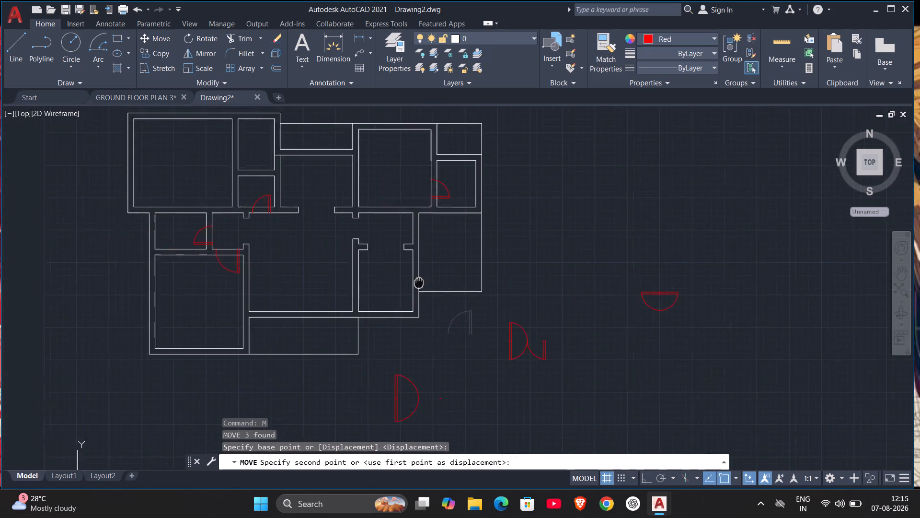
{"action": "middle_click_drag", "start_coordinate": [423, 283], "coordinate": [712, 337]}
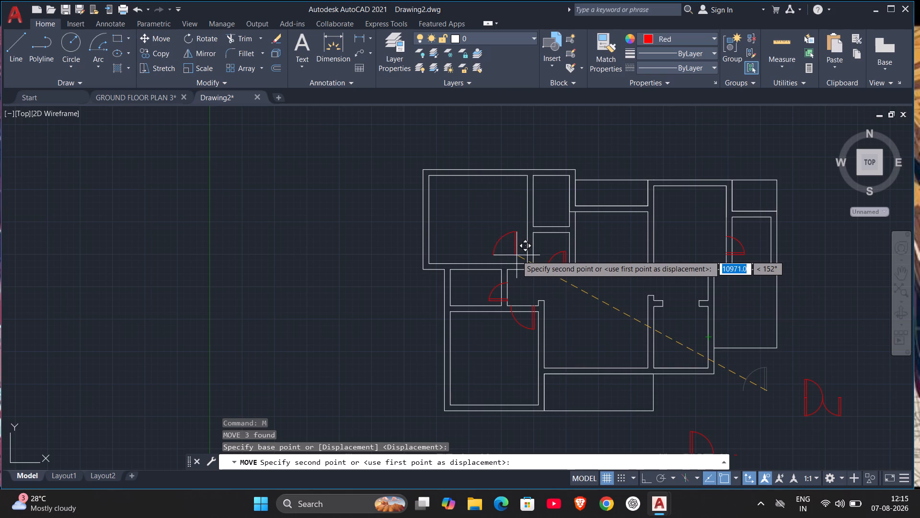
{"action": "left_click", "coordinate": [503, 254]}
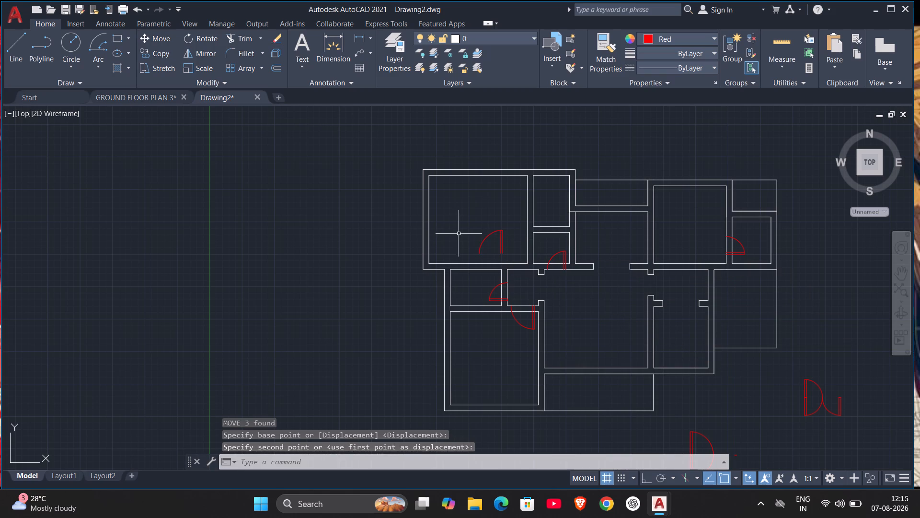
Rotate the door leaf and arc in the north-west room 270° about the leaf's south end with Ortho on.
{"action": "left_click_drag", "start_coordinate": [461, 231], "coordinate": [483, 234]}
{"action": "left_click", "coordinate": [522, 257]}
{"action": "left_click", "coordinate": [510, 246]}
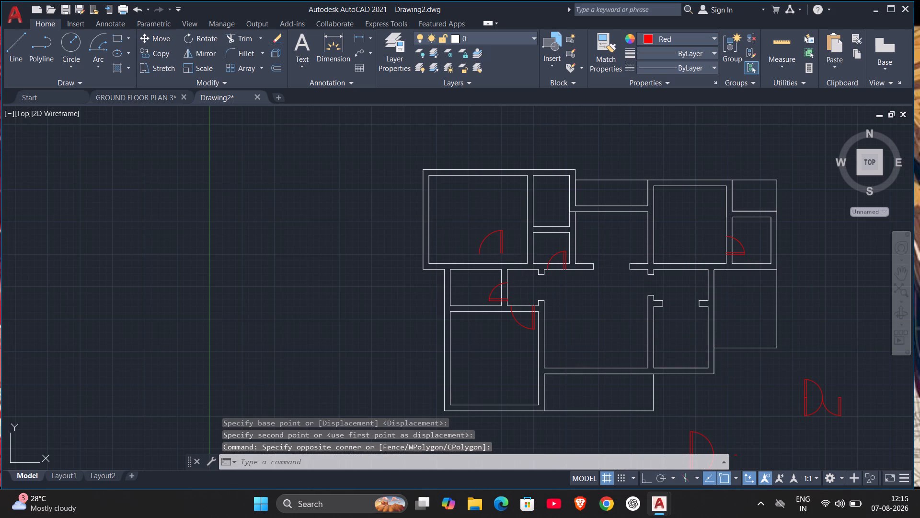
{"action": "left_click", "coordinate": [471, 238]}
{"action": "type", "text": "RO"}
{"action": "key", "text": "Return"}
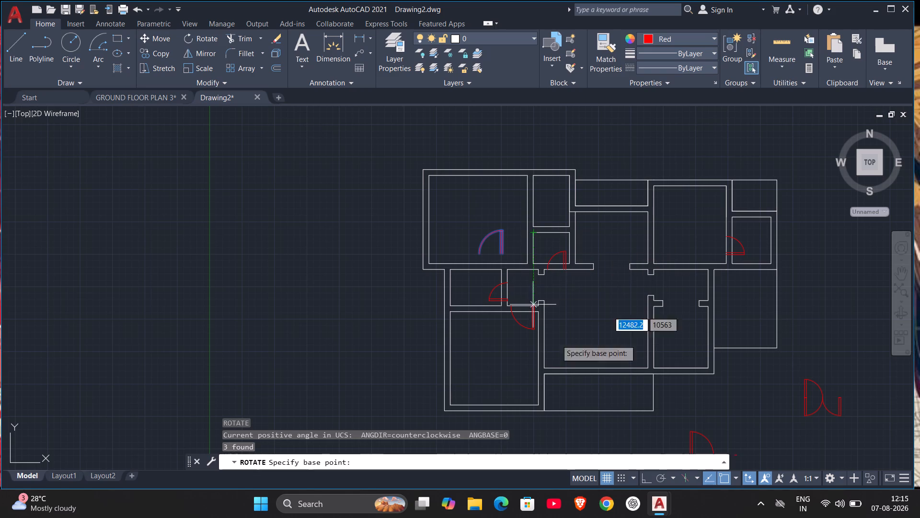
{"action": "left_click", "coordinate": [647, 482]}
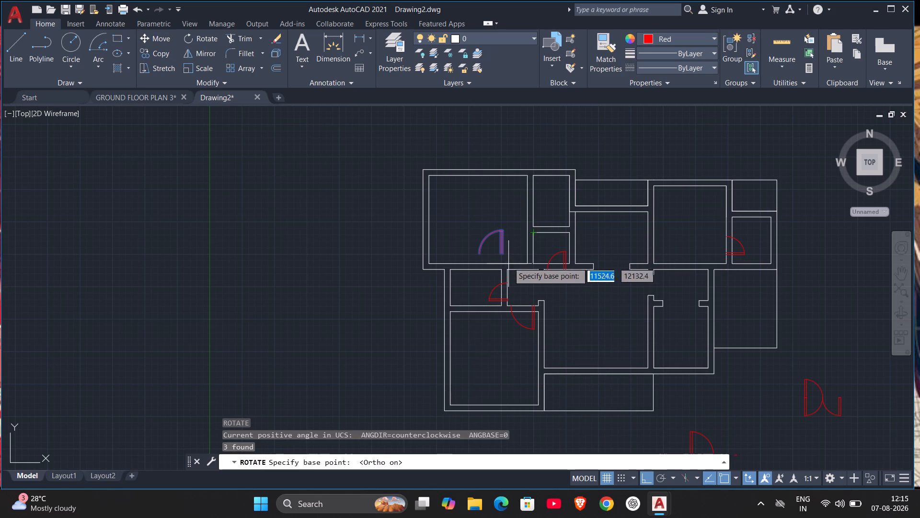
{"action": "left_click", "coordinate": [503, 253]}
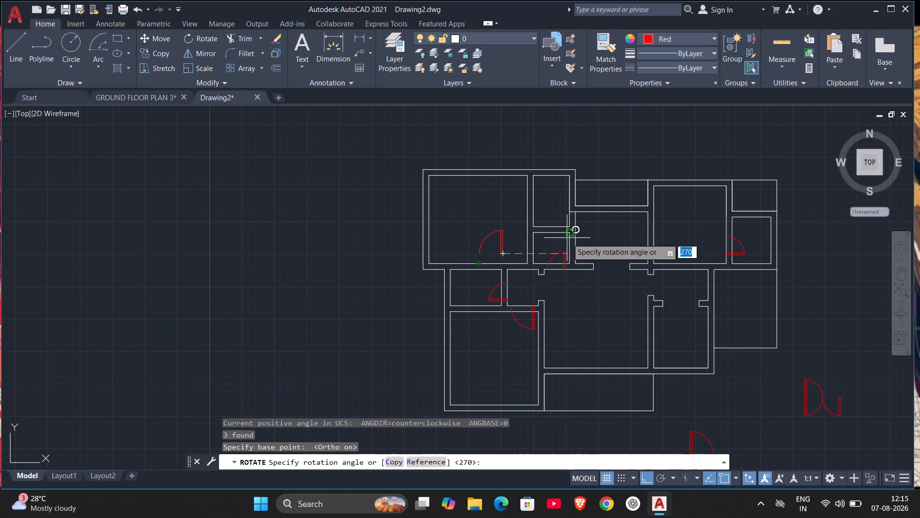
{"action": "left_click", "coordinate": [506, 342]}
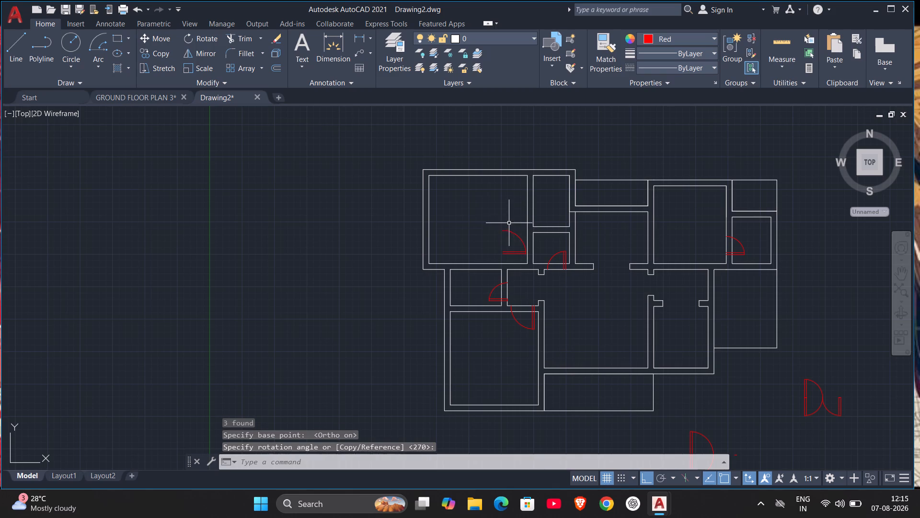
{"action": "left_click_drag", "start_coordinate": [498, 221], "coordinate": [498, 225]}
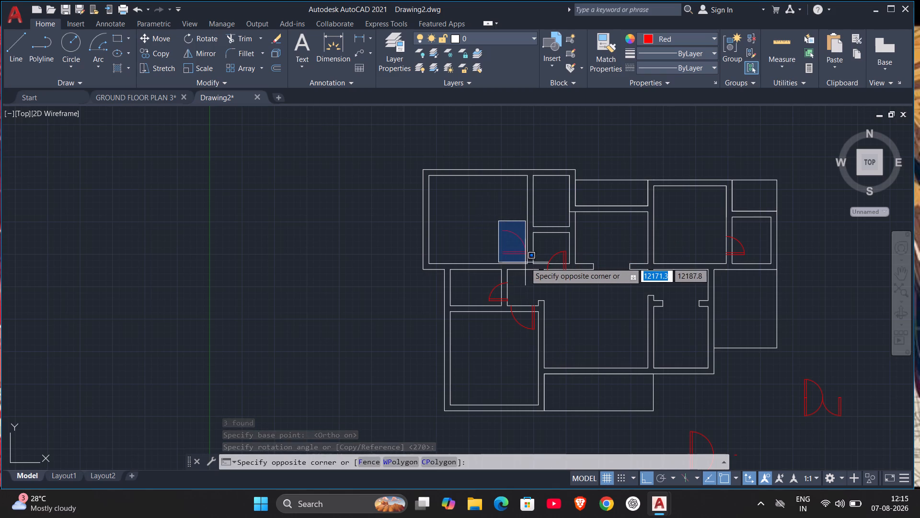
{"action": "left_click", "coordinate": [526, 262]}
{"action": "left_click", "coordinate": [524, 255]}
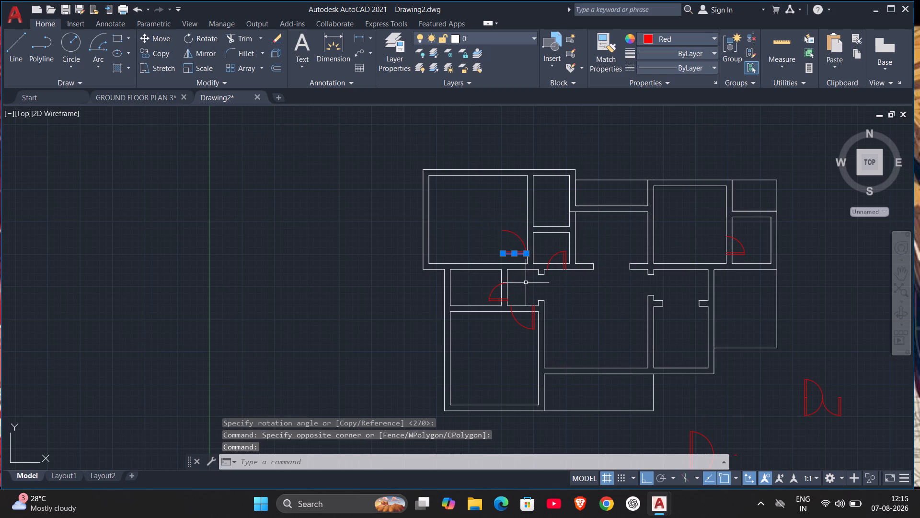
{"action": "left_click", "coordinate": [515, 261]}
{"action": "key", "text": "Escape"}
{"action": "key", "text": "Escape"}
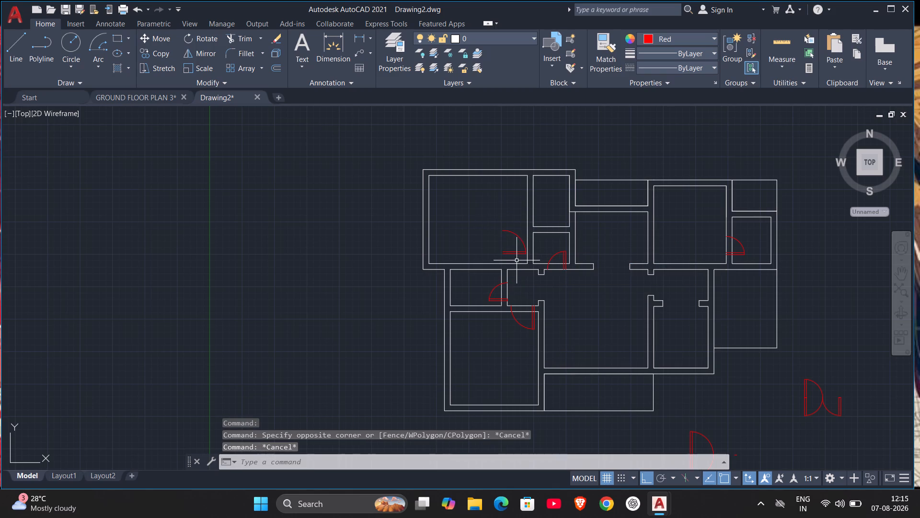
Rotate the door leaf and arc in the north-west room 180° about the leaf's west end, so the leaf extends west with its arc below.
{"action": "left_click", "coordinate": [517, 259]}
{"action": "left_click", "coordinate": [500, 215]}
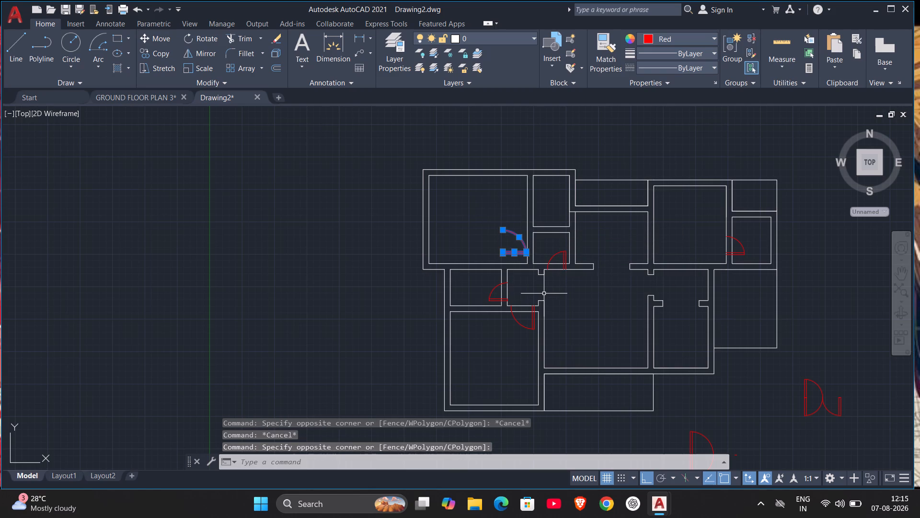
{"action": "type", "text": "RO"}
{"action": "key", "text": "Return"}
{"action": "left_click", "coordinate": [504, 249]}
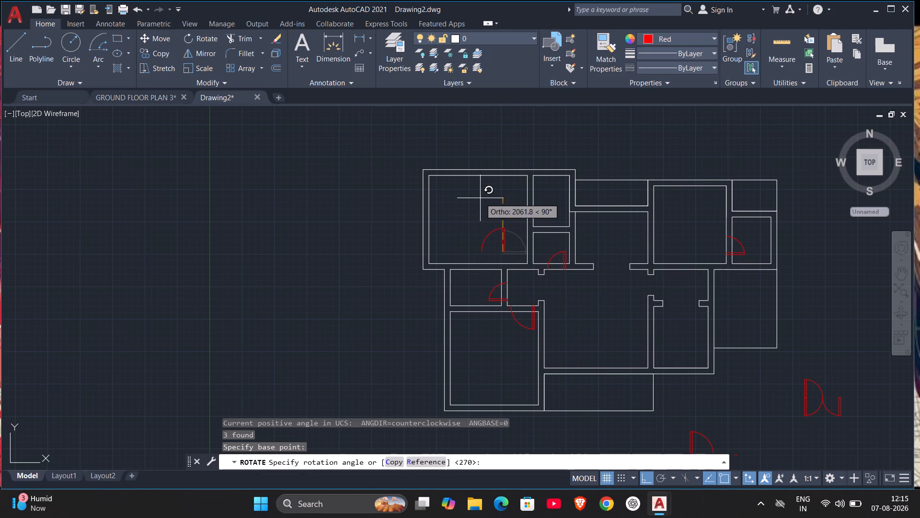
{"action": "left_click", "coordinate": [446, 223]}
Rotate the door leaf and arc in the north-west room 180° about the midpoint of the leaf's north edge.
{"action": "scroll", "coordinate": [480, 247], "scroll_direction": "up", "scroll_amount": 2}
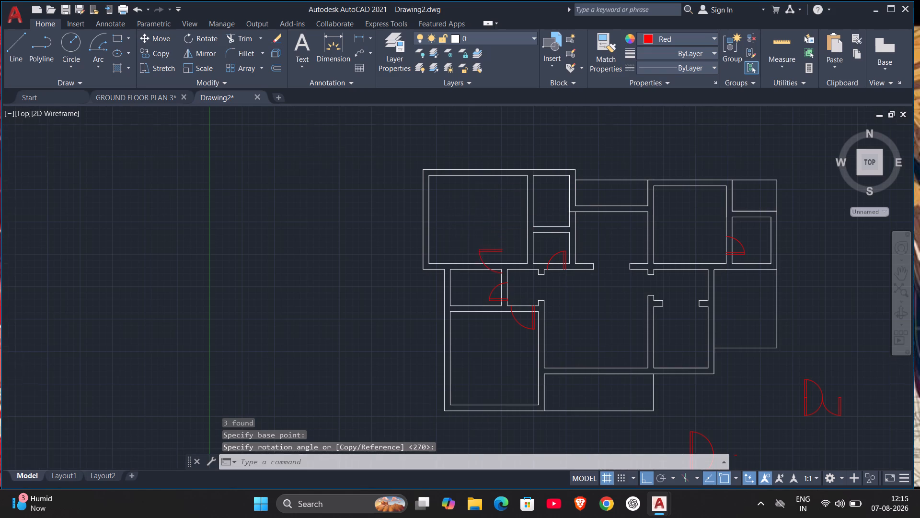
{"action": "scroll", "coordinate": [481, 248], "scroll_direction": "up", "scroll_amount": 1}
{"action": "left_click_drag", "start_coordinate": [456, 233], "coordinate": [471, 255]}
{"action": "left_click", "coordinate": [595, 287]}
{"action": "left_click_drag", "start_coordinate": [591, 285], "coordinate": [551, 286]}
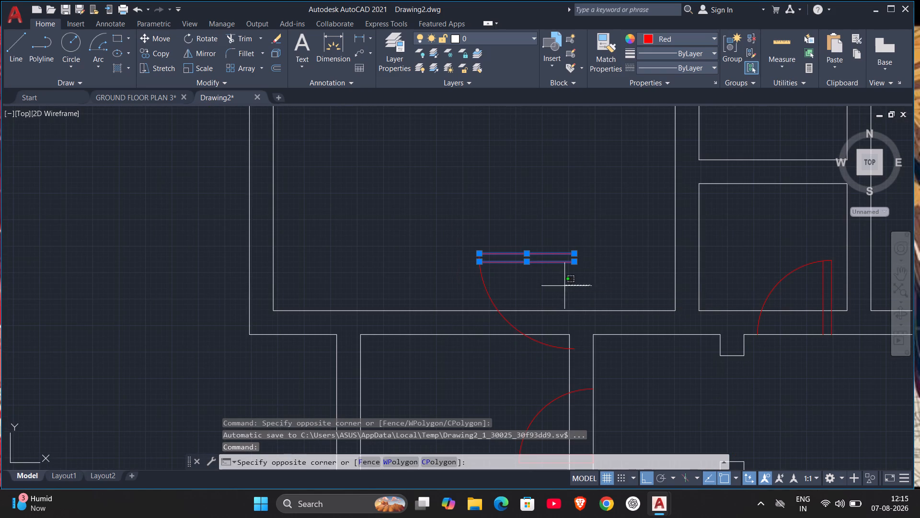
{"action": "left_click_drag", "start_coordinate": [551, 286], "coordinate": [533, 286]}
{"action": "left_click", "coordinate": [450, 282]}
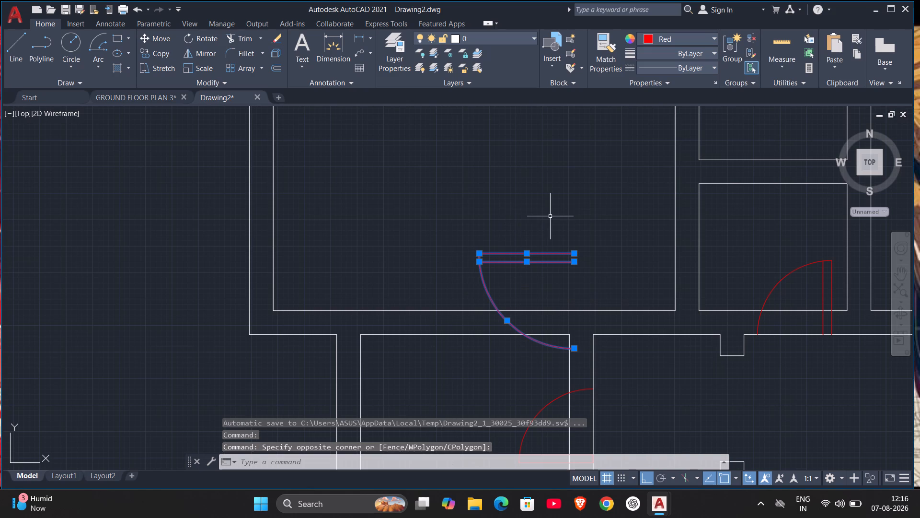
{"action": "type", "text": "RO"}
{"action": "key", "text": "Return"}
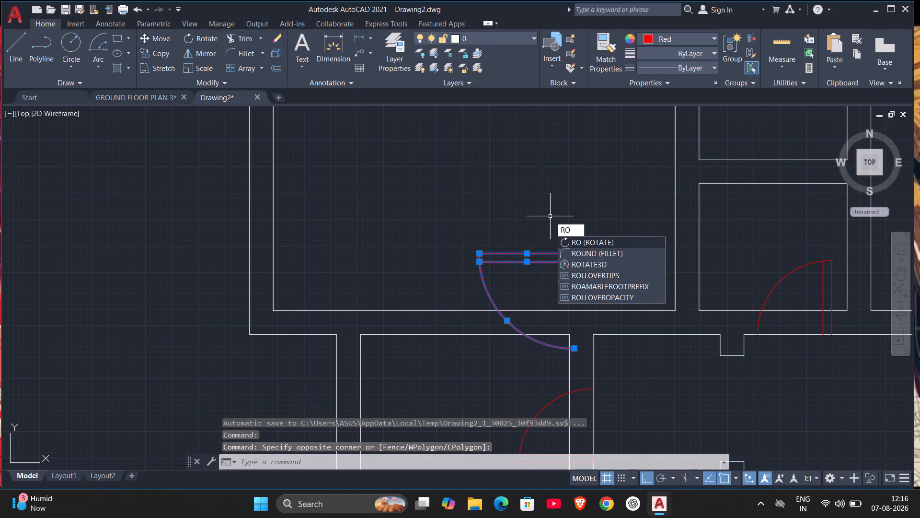
{"action": "left_click", "coordinate": [528, 252]}
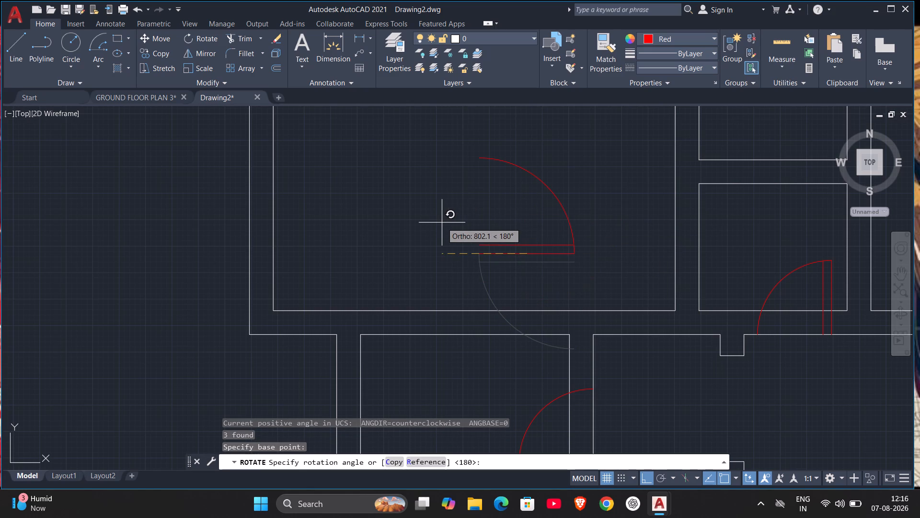
{"action": "left_click", "coordinate": [486, 254]}
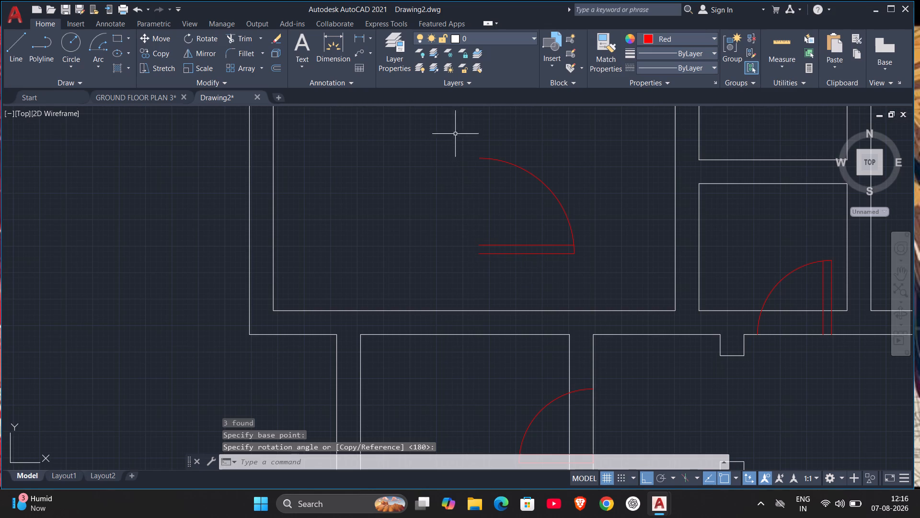
Move the rotated door leaf and arc a short distance east within the north-west room with Ortho off.
{"action": "left_click_drag", "start_coordinate": [464, 140], "coordinate": [501, 194]}
{"action": "left_click", "coordinate": [614, 286]}
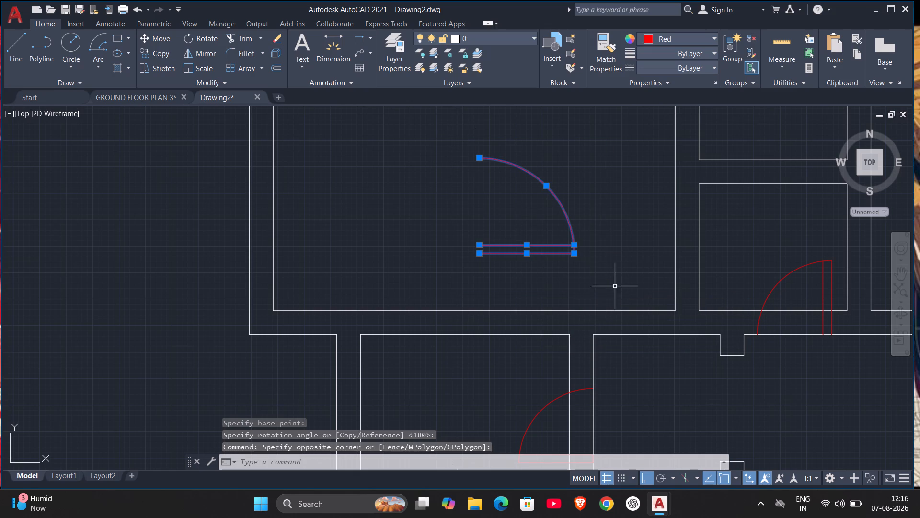
{"action": "key", "text": "m"}
{"action": "key", "text": "Return"}
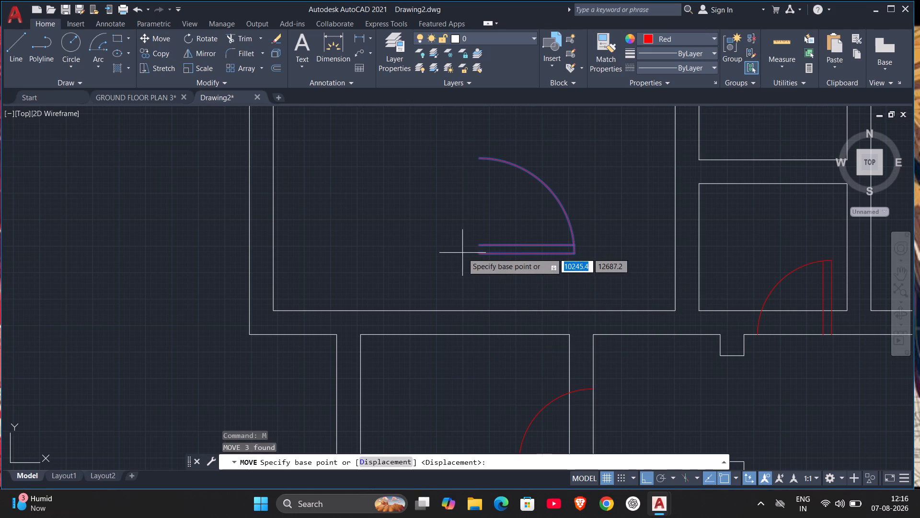
{"action": "left_click", "coordinate": [477, 255]}
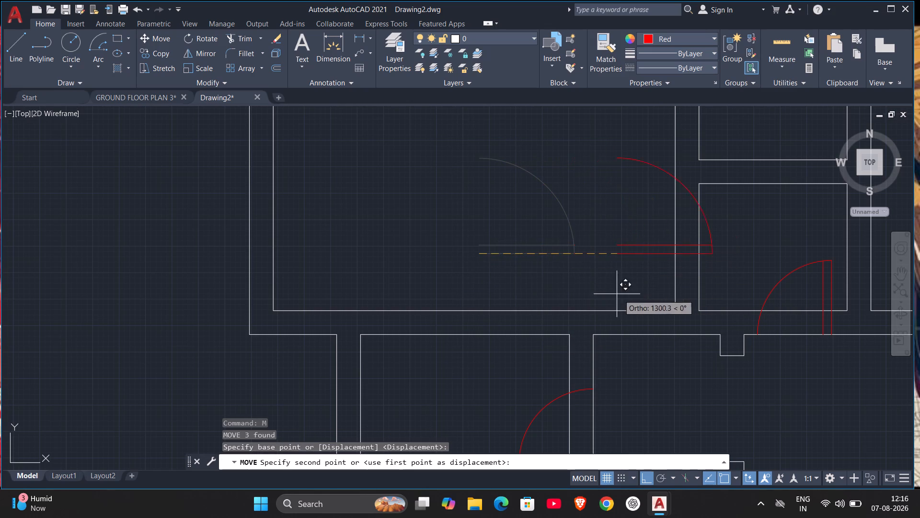
{"action": "key", "text": "F8"}
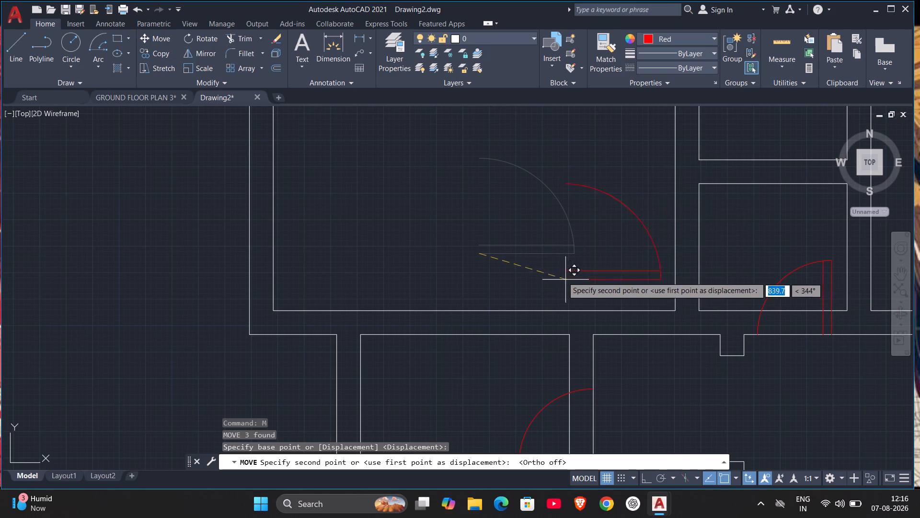
{"action": "left_click", "coordinate": [544, 247]}
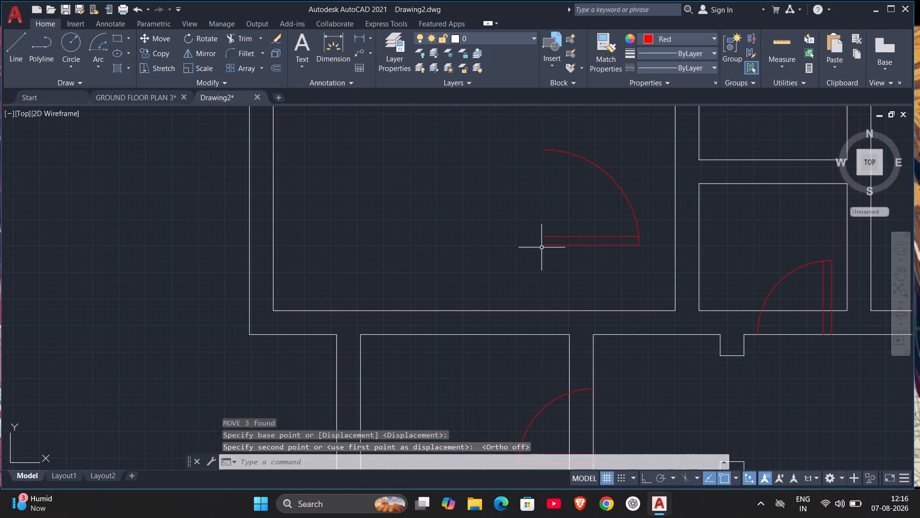
Mirror the door leaf and arc across a vertical line just west of them with Ortho on, keeping the source objects.
{"action": "left_click", "coordinate": [529, 136]}
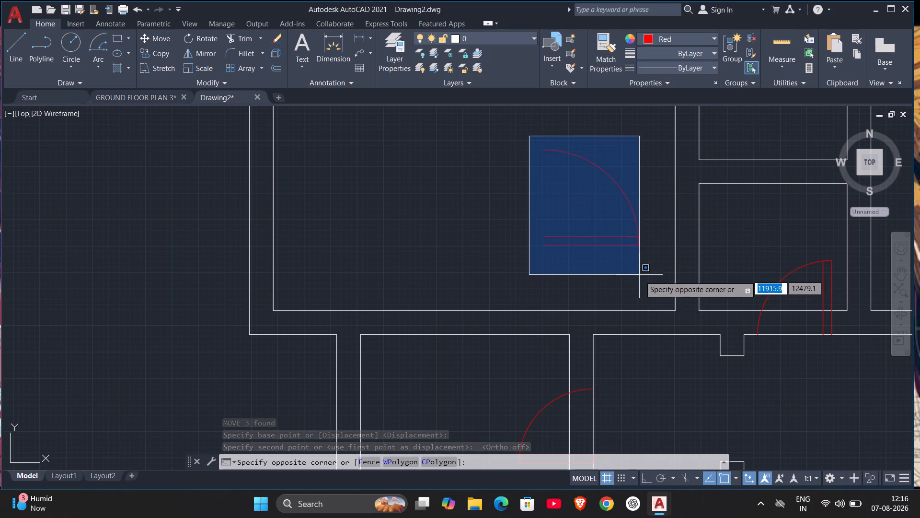
{"action": "left_click", "coordinate": [650, 280]}
{"action": "type", "text": "MI"}
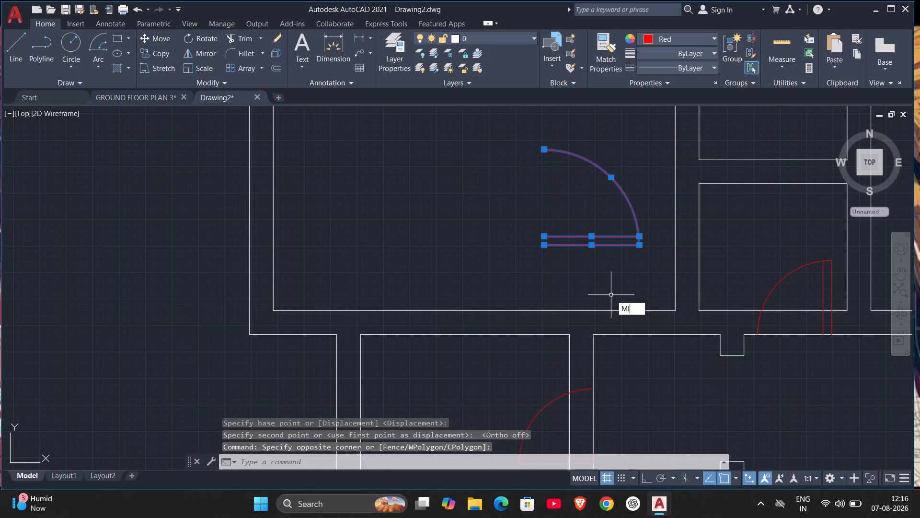
{"action": "key", "text": "Return"}
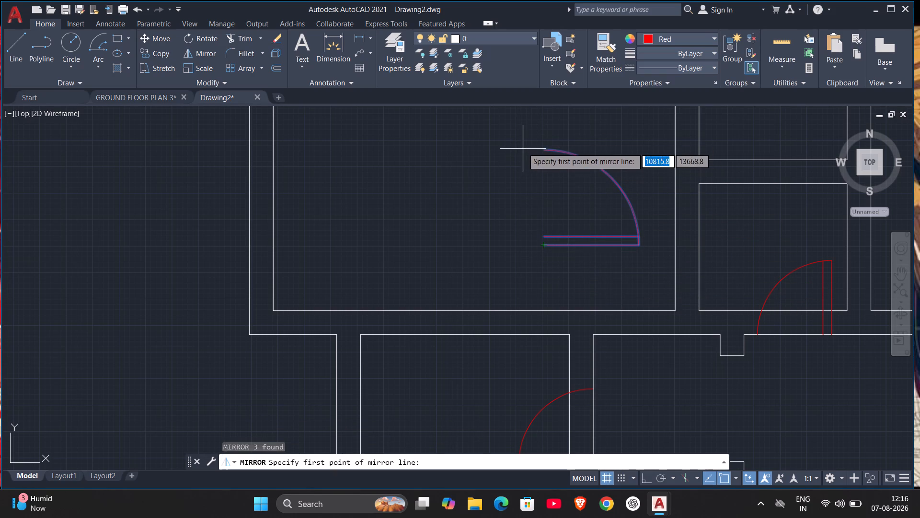
{"action": "left_click", "coordinate": [520, 130]}
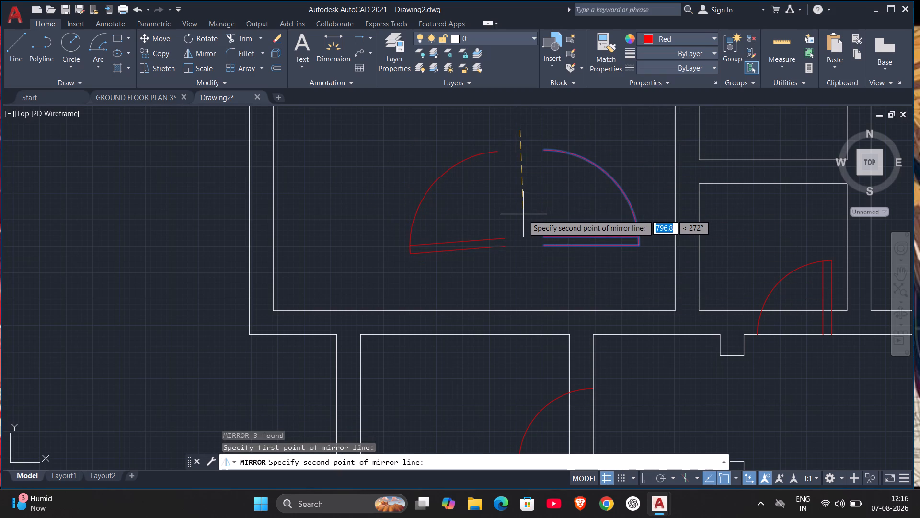
{"action": "key", "text": "F8"}
{"action": "left_click", "coordinate": [520, 214]}
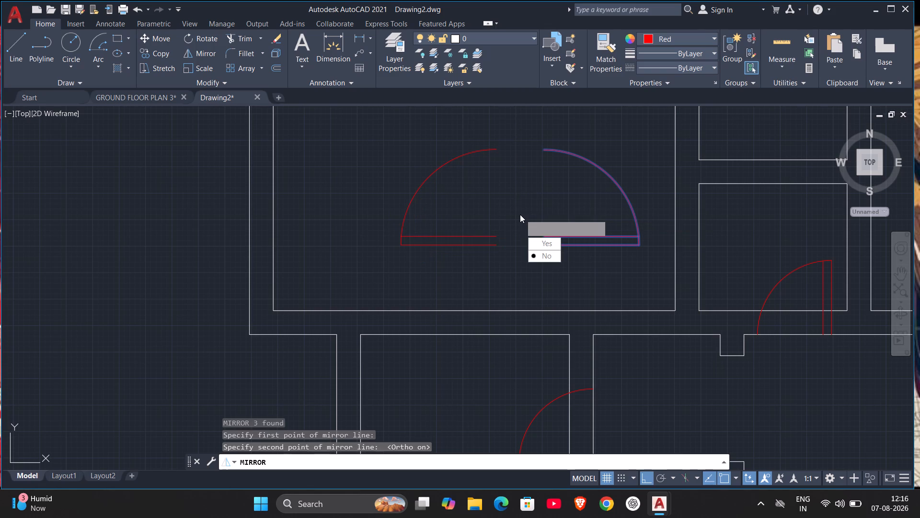
{"action": "left_click_drag", "start_coordinate": [543, 251], "coordinate": [520, 214]}
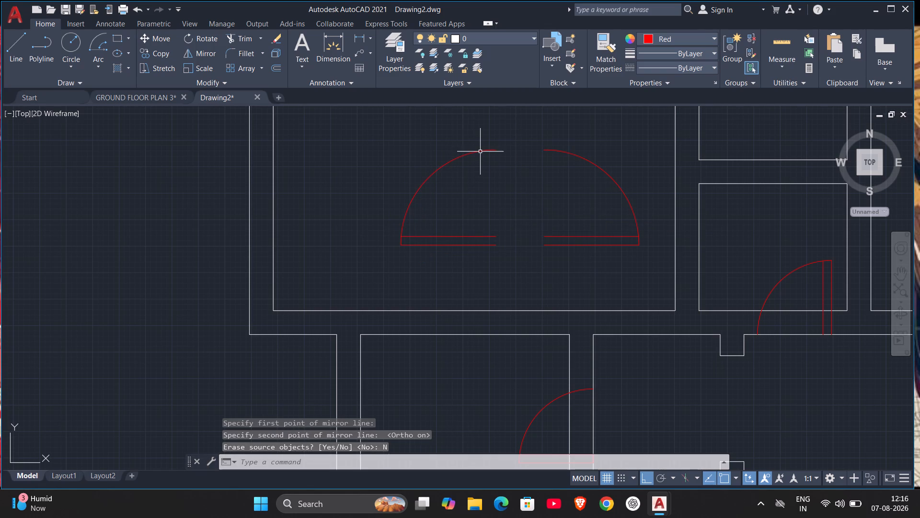
Move the mirrored door leaf and arc so the leaf's east end meets the west wall of the small room beside the north-west room.
{"action": "left_click_drag", "start_coordinate": [339, 130], "coordinate": [345, 133]}
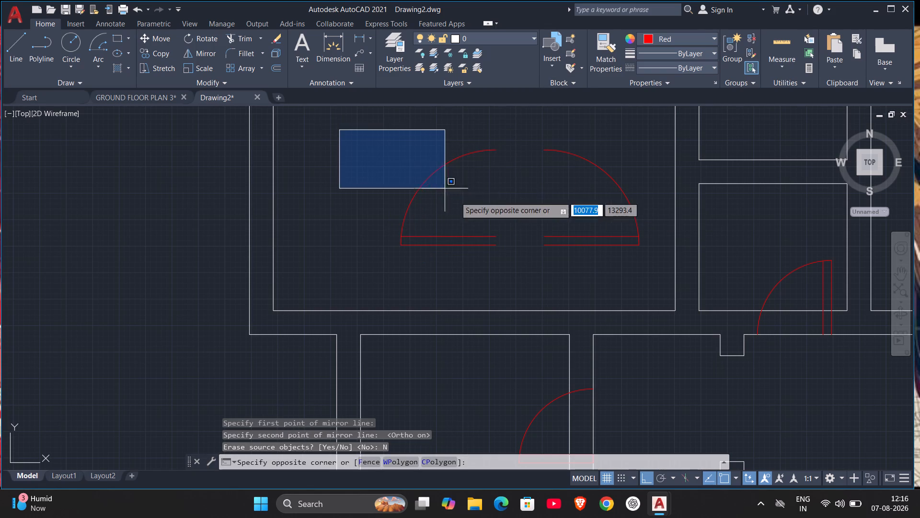
{"action": "left_click", "coordinate": [518, 265]}
{"action": "key", "text": "m"}
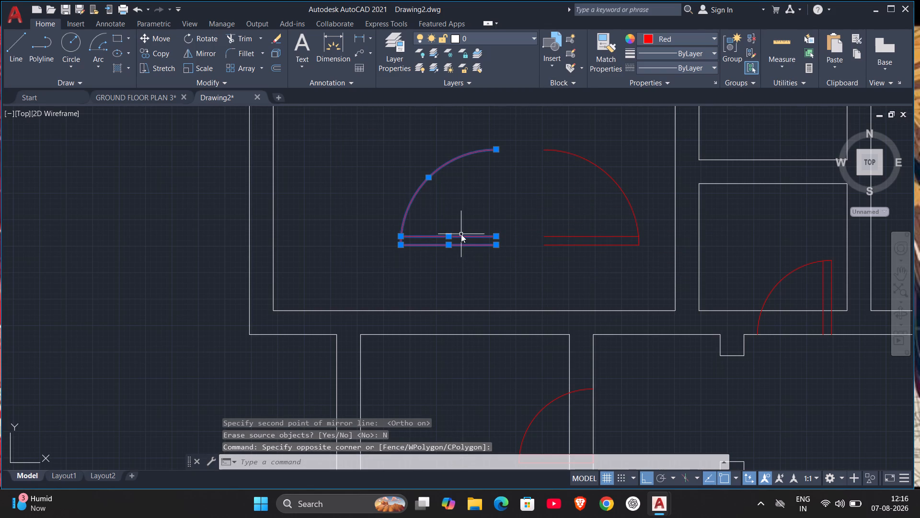
{"action": "key", "text": "Return"}
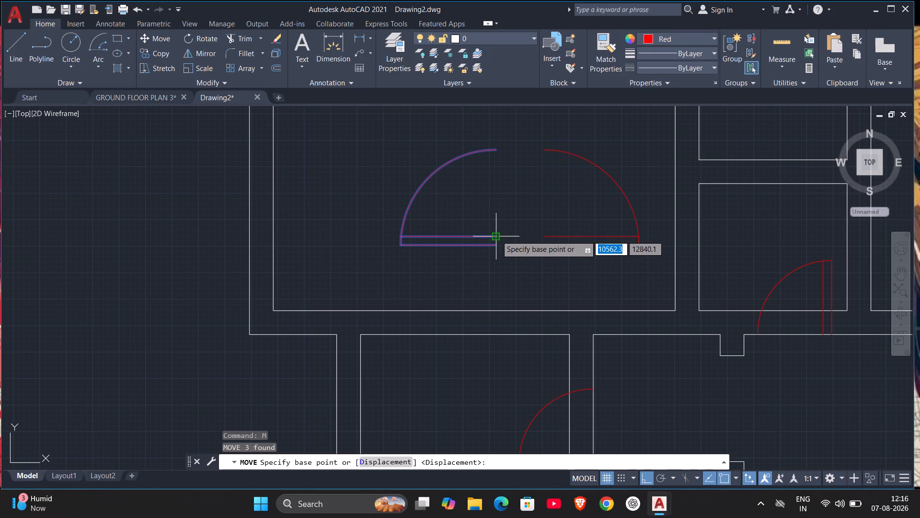
{"action": "left_click", "coordinate": [496, 235]}
{"action": "key", "text": "F8"}
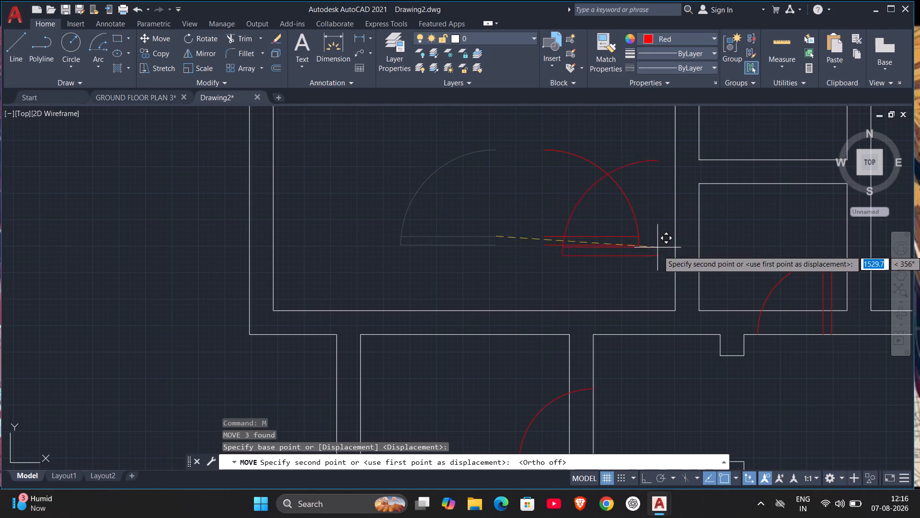
{"action": "left_click", "coordinate": [699, 288]}
{"action": "middle_click_drag", "start_coordinate": [745, 228], "coordinate": [586, 247]}
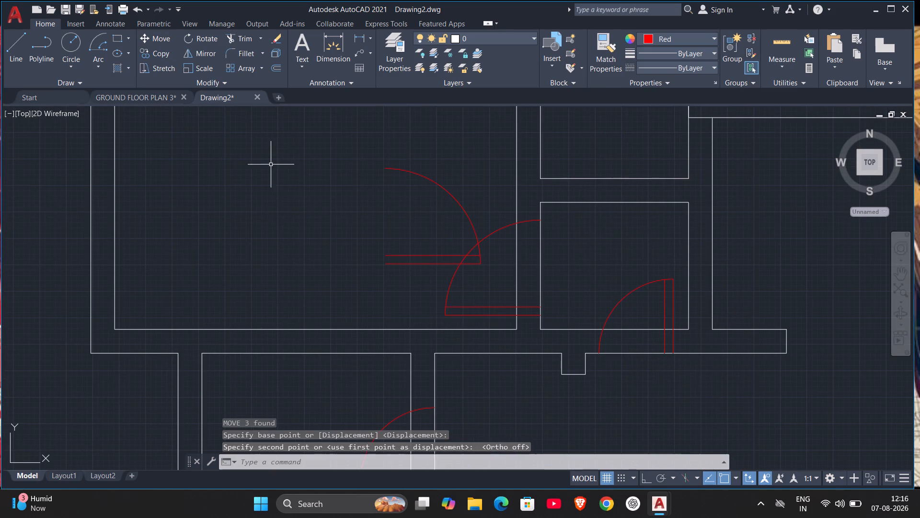
Move the original door leaf and arc out of the north-west room to the empty area south-east of the larger upright double-door symbol.
{"action": "left_click_drag", "start_coordinate": [403, 169], "coordinate": [403, 175]}
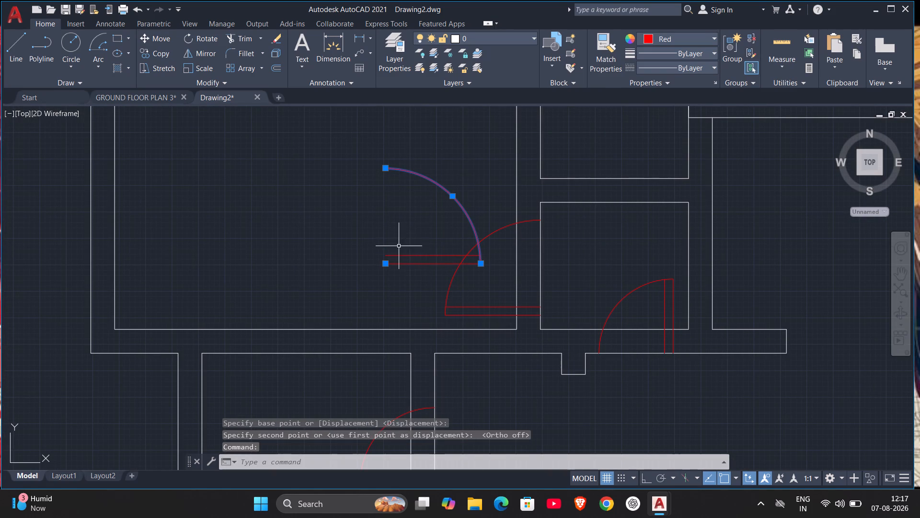
{"action": "left_click_drag", "start_coordinate": [419, 291], "coordinate": [417, 274]}
{"action": "left_click", "coordinate": [365, 194]}
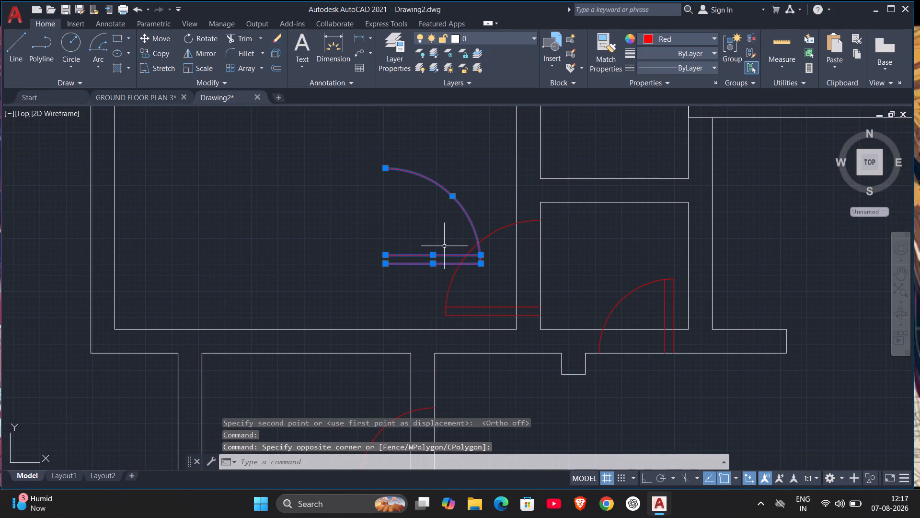
{"action": "type", "text": "NM"}
{"action": "key", "text": "Return"}
{"action": "left_click", "coordinate": [387, 254]}
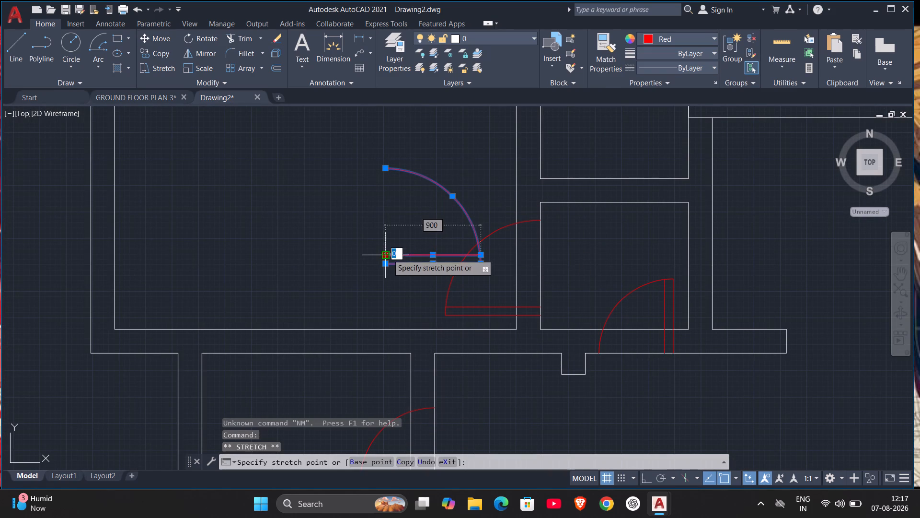
{"action": "key", "text": "Escape"}
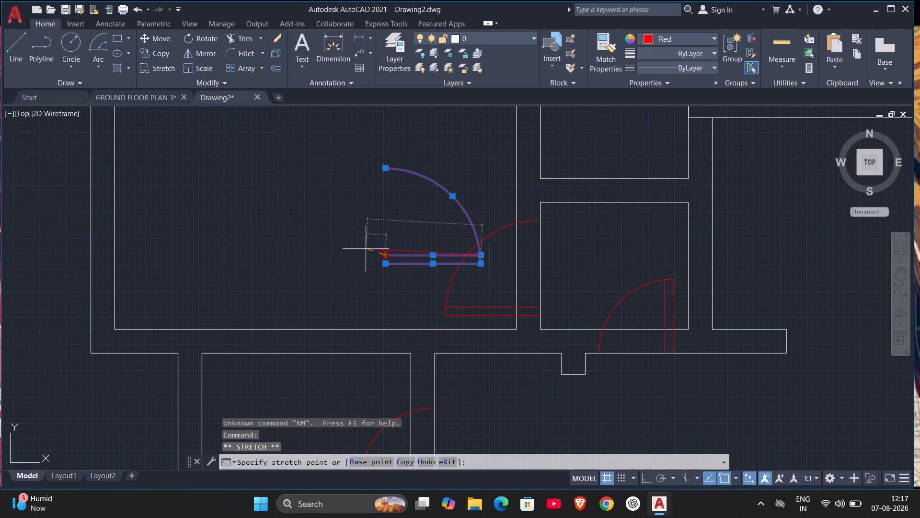
{"action": "key", "text": "m"}
{"action": "key", "text": "Return"}
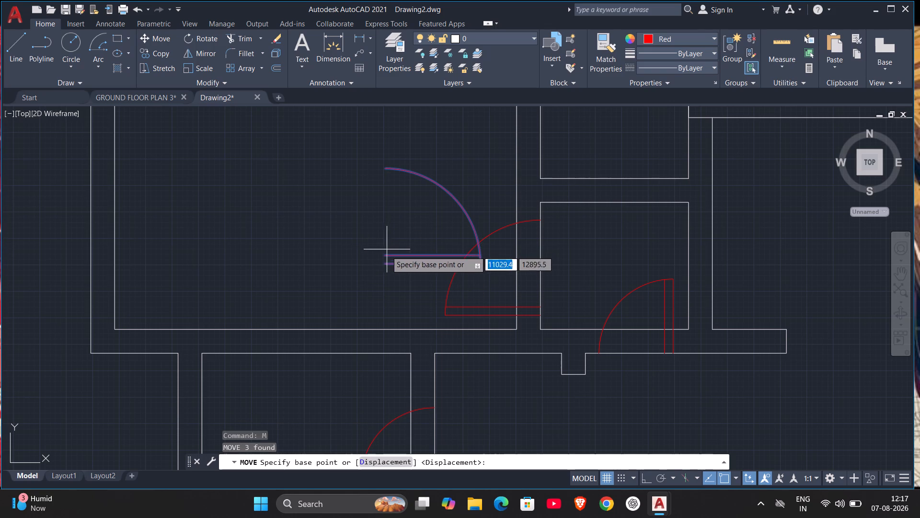
{"action": "left_click", "coordinate": [383, 256]}
{"action": "scroll", "coordinate": [590, 278], "scroll_direction": "down", "scroll_amount": 5}
{"action": "middle_click_drag", "start_coordinate": [622, 322], "coordinate": [537, 325]}
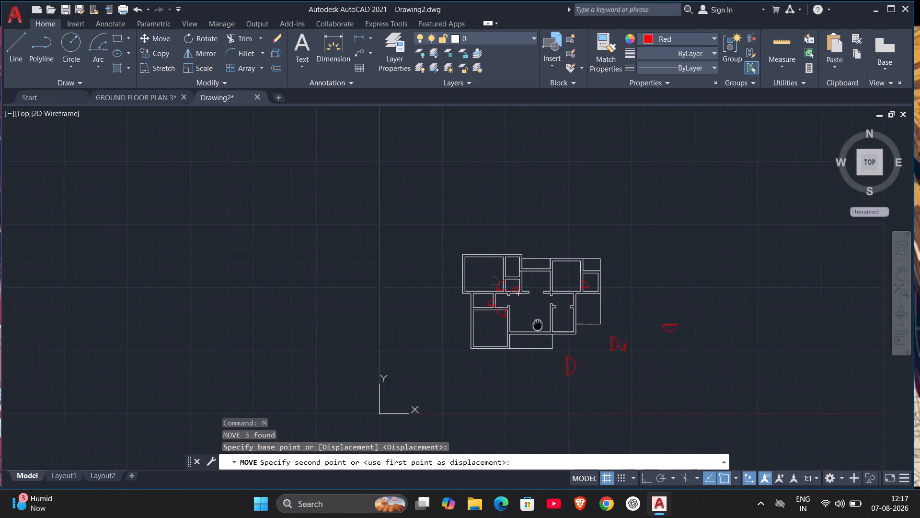
{"action": "middle_click_drag", "start_coordinate": [537, 325], "coordinate": [432, 306]}
{"action": "left_click", "coordinate": [475, 364]}
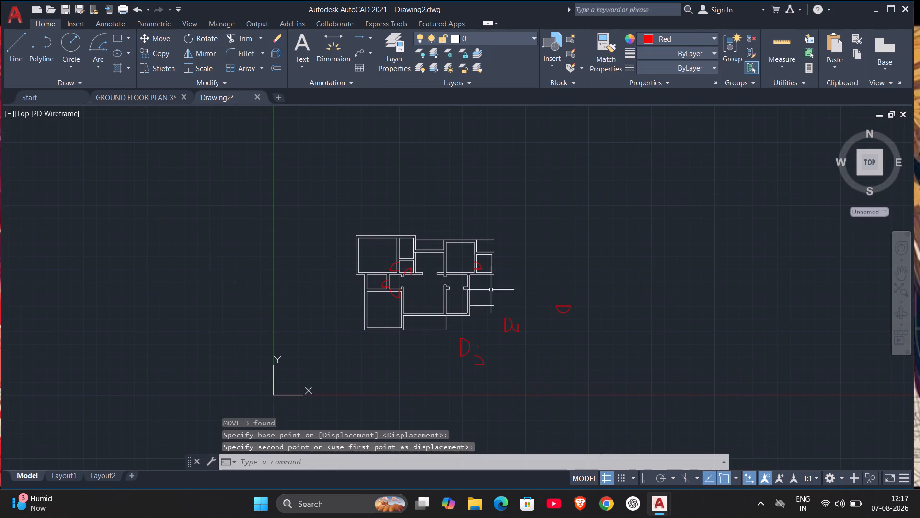
Erase the horizontal double-door symbol lying east of the floor plan.
{"action": "scroll", "coordinate": [490, 286], "scroll_direction": "up", "scroll_amount": 2}
{"action": "middle_click_drag", "start_coordinate": [497, 326], "coordinate": [520, 235]}
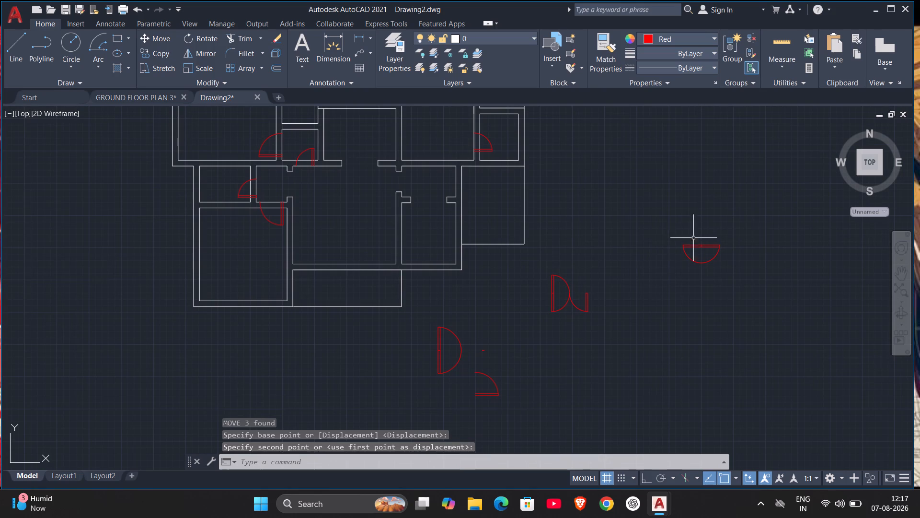
{"action": "left_click", "coordinate": [664, 221]}
{"action": "left_click_drag", "start_coordinate": [760, 288], "coordinate": [755, 291]}
{"action": "key", "text": "Delete"}
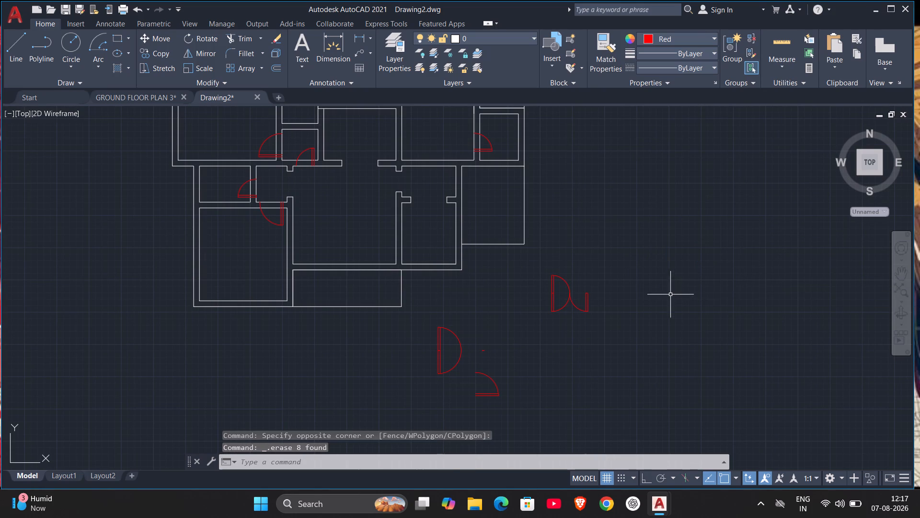
Erase the tiny leftover line fragments just east of the larger upright double-door symbol.
{"action": "left_click", "coordinate": [478, 344]}
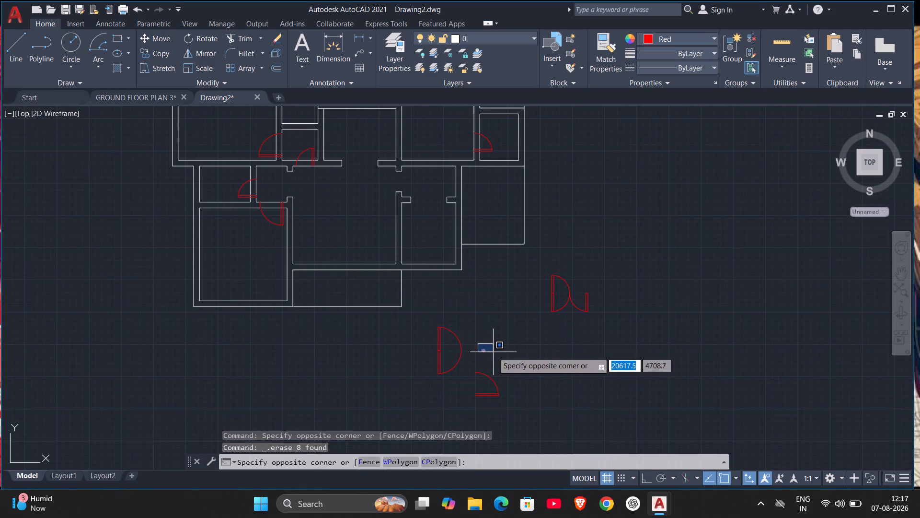
{"action": "left_click", "coordinate": [501, 358]}
{"action": "key", "text": "Delete"}
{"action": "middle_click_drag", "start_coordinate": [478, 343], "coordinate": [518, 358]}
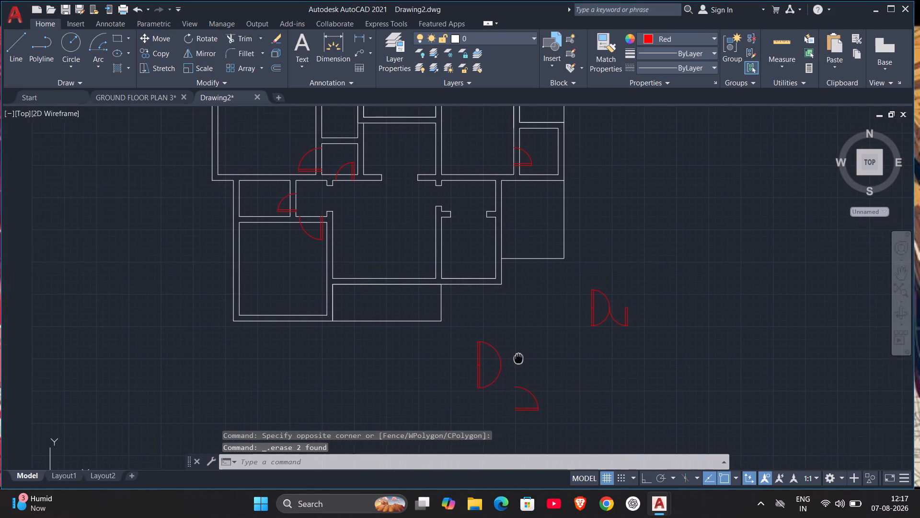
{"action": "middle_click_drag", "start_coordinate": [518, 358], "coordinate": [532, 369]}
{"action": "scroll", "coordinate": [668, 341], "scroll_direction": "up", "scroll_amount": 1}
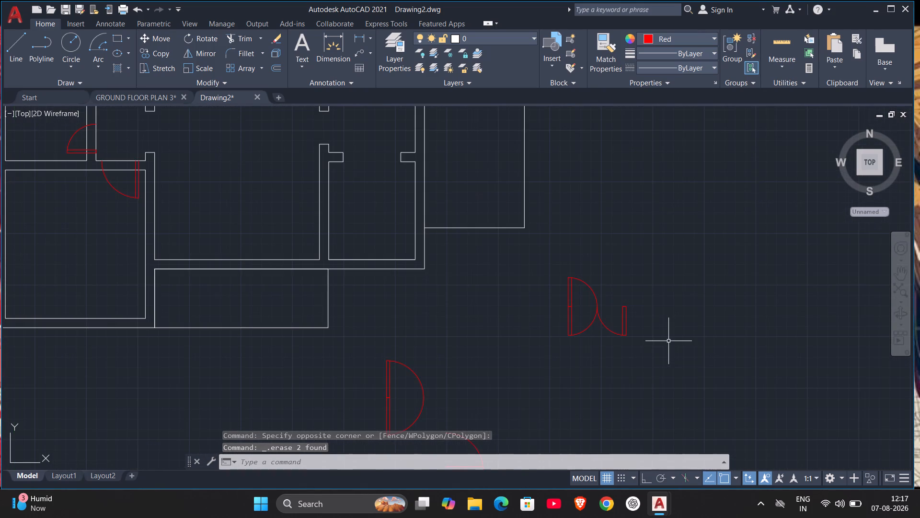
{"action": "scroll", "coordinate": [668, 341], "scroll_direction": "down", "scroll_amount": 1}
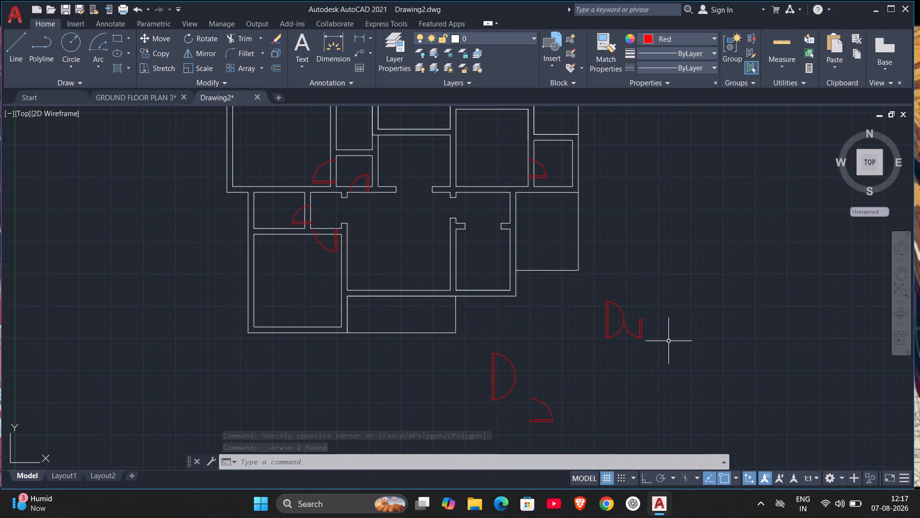
Move the door leaf and arc from the small room's south wall straight north to the wall dividing it from the room above.
{"action": "scroll", "coordinate": [668, 345], "scroll_direction": "down", "scroll_amount": 1}
{"action": "middle_click_drag", "start_coordinate": [668, 346], "coordinate": [671, 365]}
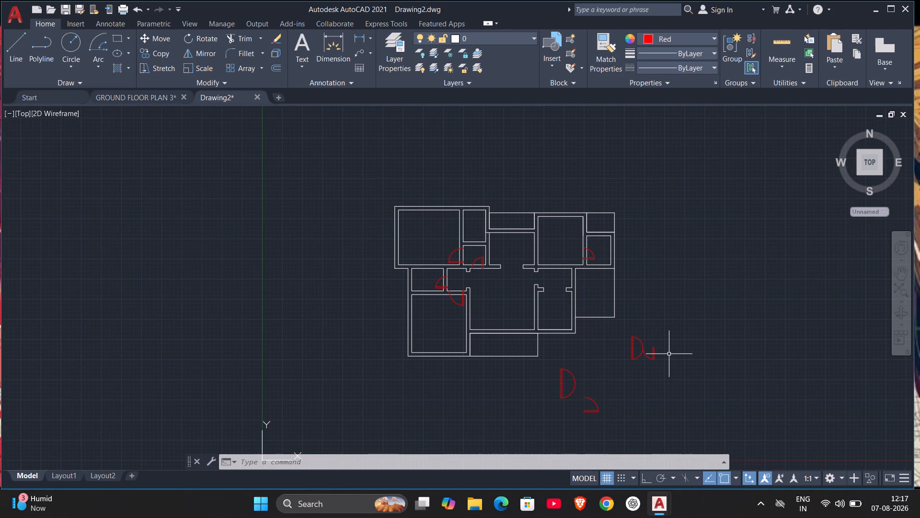
{"action": "scroll", "coordinate": [465, 262], "scroll_direction": "up", "scroll_amount": 3}
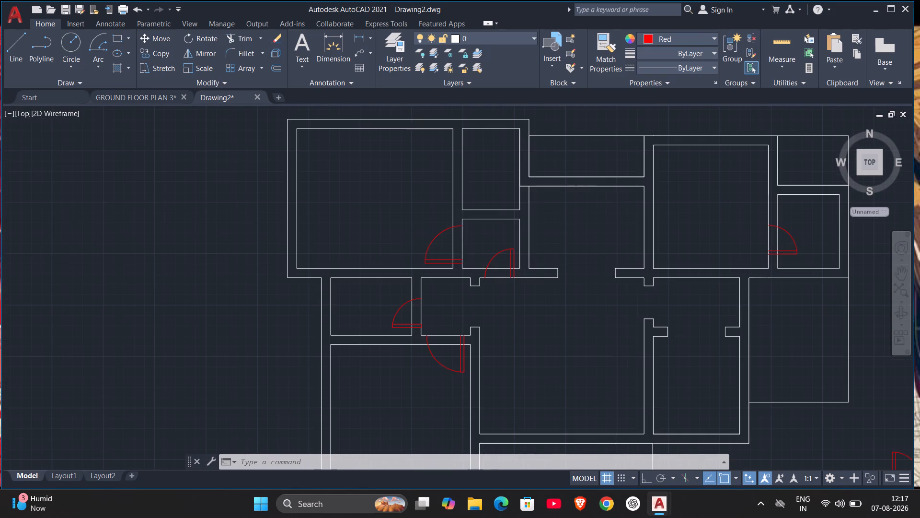
{"action": "left_click", "coordinate": [482, 231]}
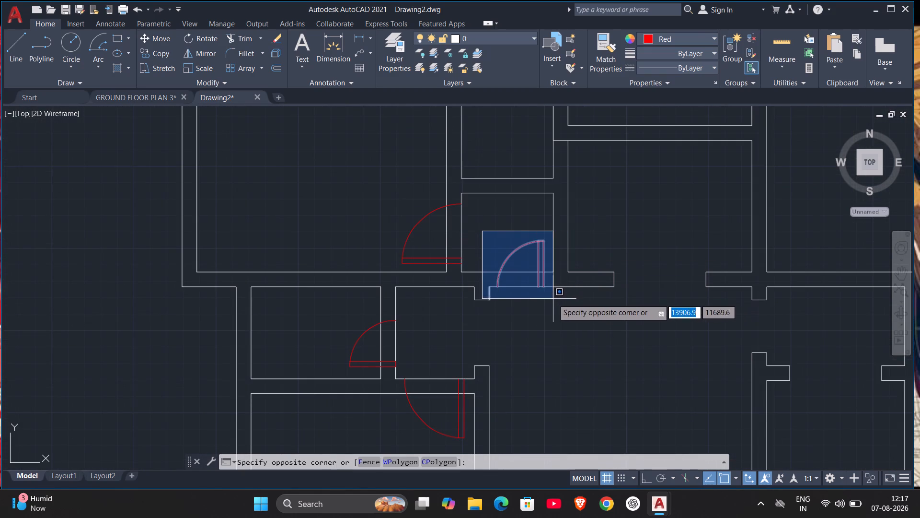
{"action": "left_click", "coordinate": [553, 290]}
{"action": "key", "text": "m"}
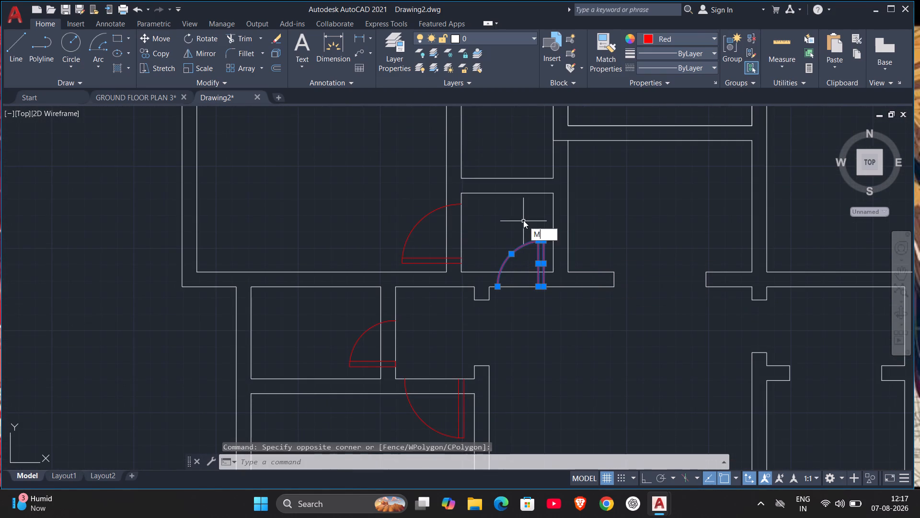
{"action": "key", "text": "Return"}
{"action": "left_click", "coordinate": [543, 284]}
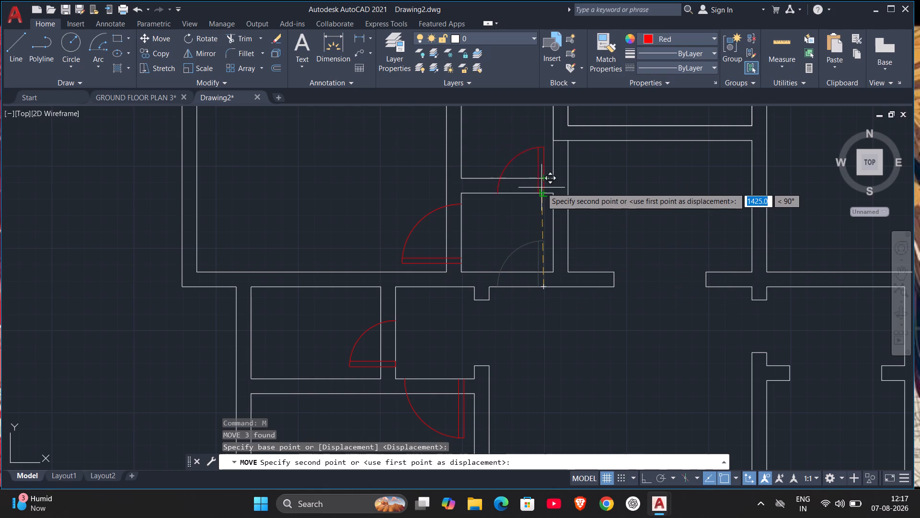
{"action": "left_click", "coordinate": [541, 190]}
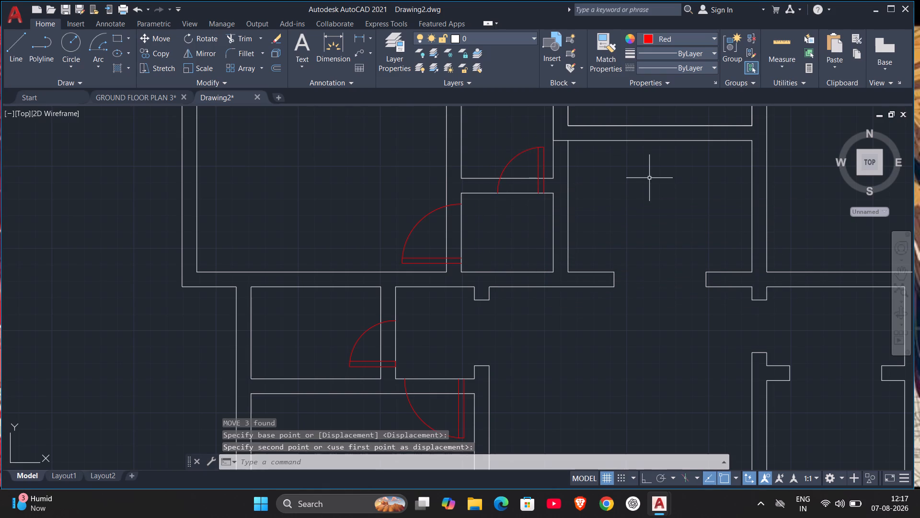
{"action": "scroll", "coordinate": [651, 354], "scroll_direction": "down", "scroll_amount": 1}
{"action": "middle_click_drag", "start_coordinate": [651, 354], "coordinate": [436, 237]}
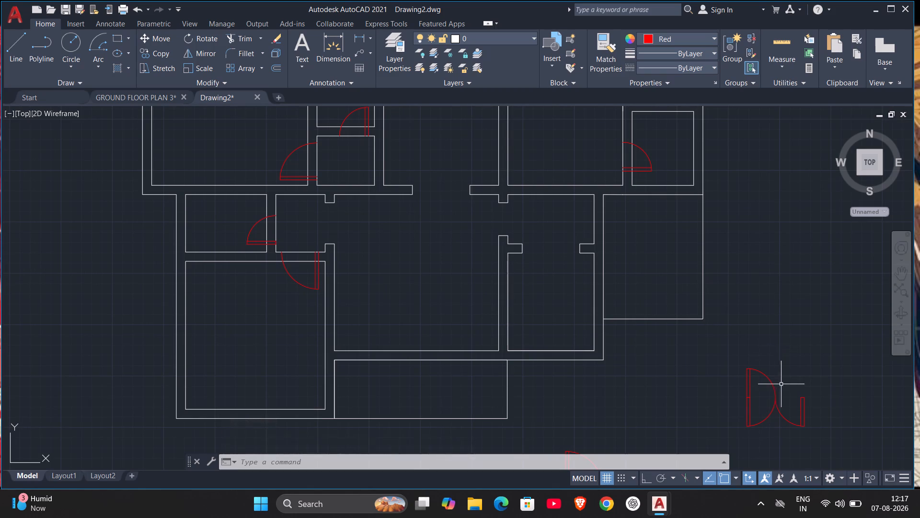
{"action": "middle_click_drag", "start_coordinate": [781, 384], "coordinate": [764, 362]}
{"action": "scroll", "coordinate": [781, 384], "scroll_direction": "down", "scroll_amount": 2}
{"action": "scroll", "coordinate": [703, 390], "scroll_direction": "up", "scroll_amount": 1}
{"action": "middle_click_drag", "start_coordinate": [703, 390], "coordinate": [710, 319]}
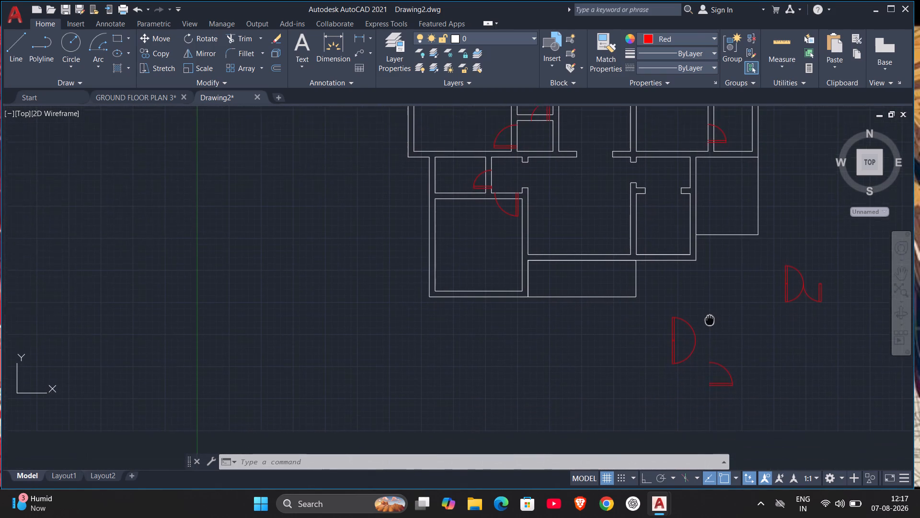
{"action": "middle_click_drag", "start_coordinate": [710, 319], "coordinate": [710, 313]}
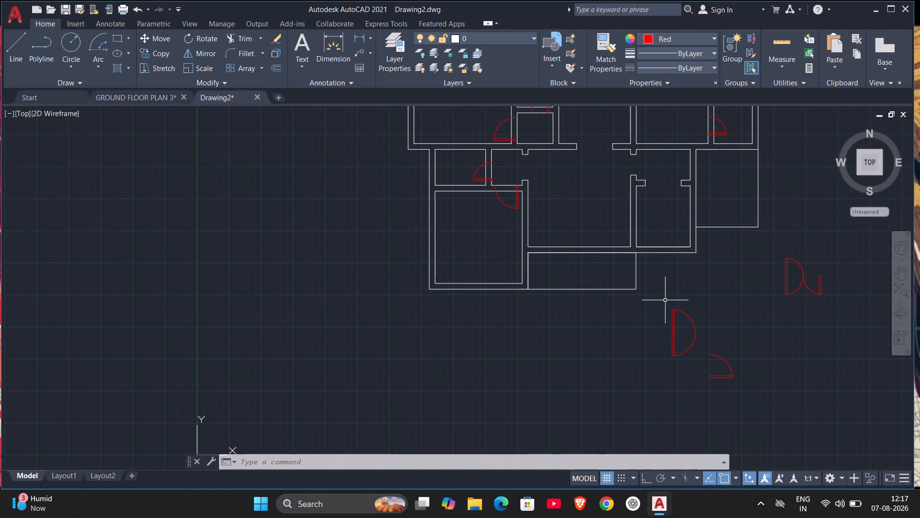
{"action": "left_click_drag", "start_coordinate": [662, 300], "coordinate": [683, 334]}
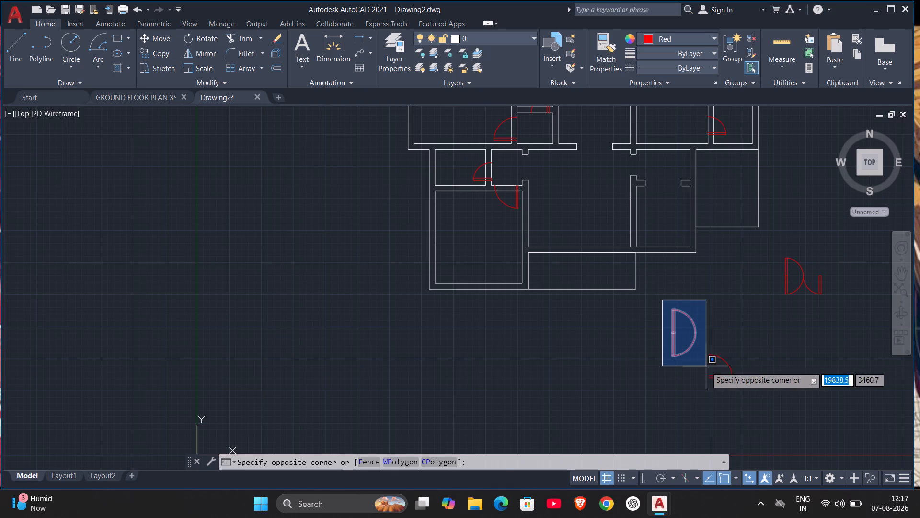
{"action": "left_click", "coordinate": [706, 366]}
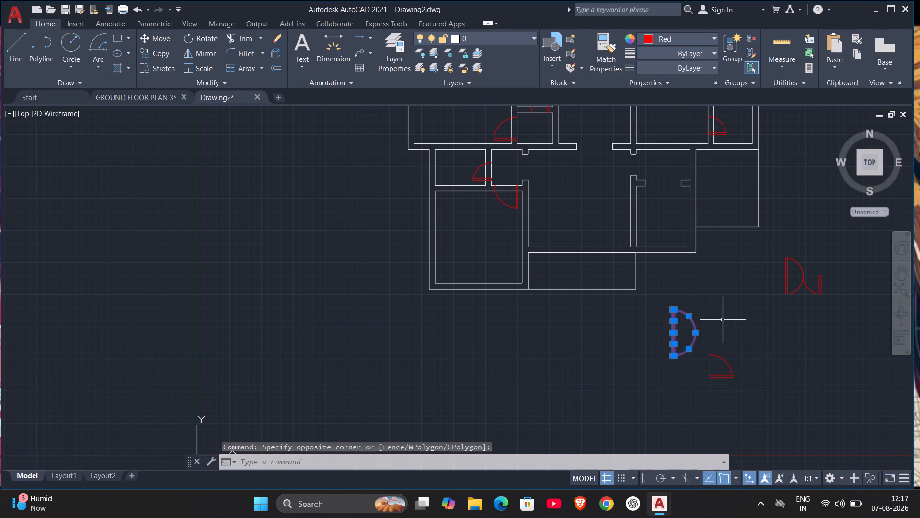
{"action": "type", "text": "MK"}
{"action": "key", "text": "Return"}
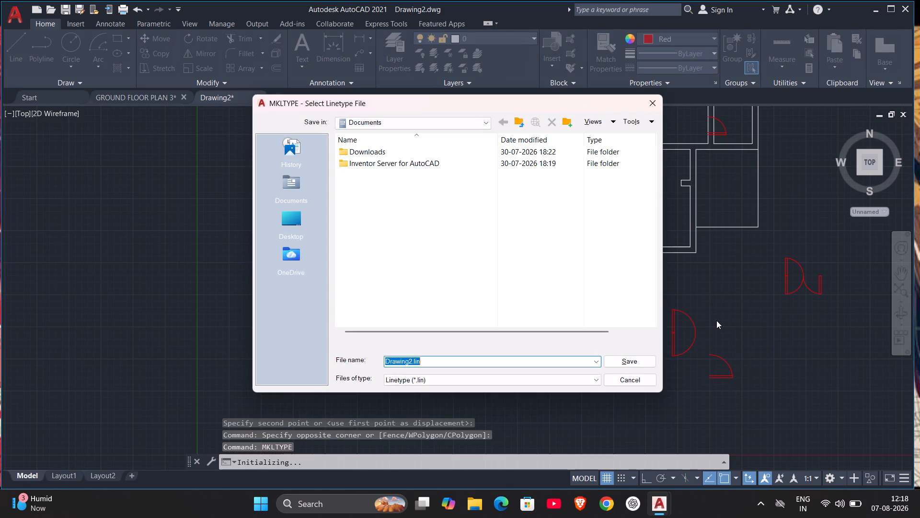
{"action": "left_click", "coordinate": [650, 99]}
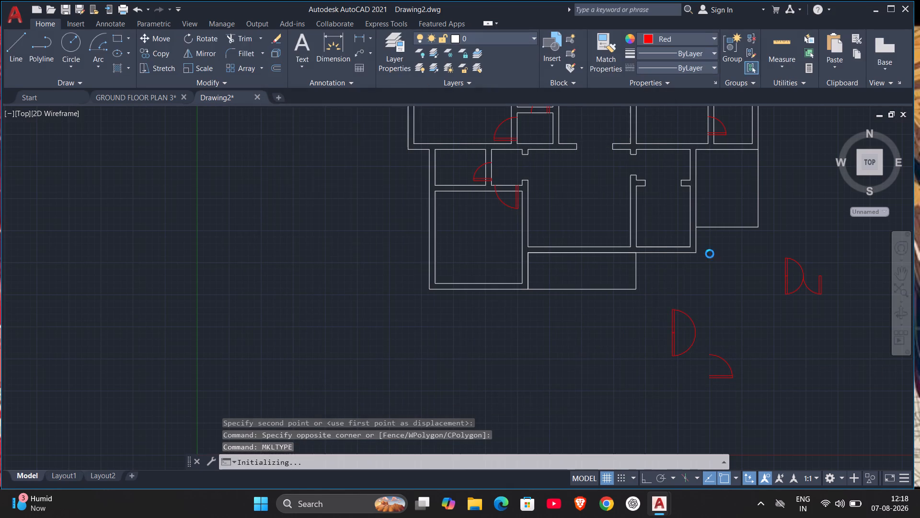
Mirror the larger upright double-door symbol about a vertical line just east of it, with Ortho on, keeping the original.
{"action": "left_click_drag", "start_coordinate": [655, 306], "coordinate": [674, 310]}
{"action": "left_click", "coordinate": [698, 366]}
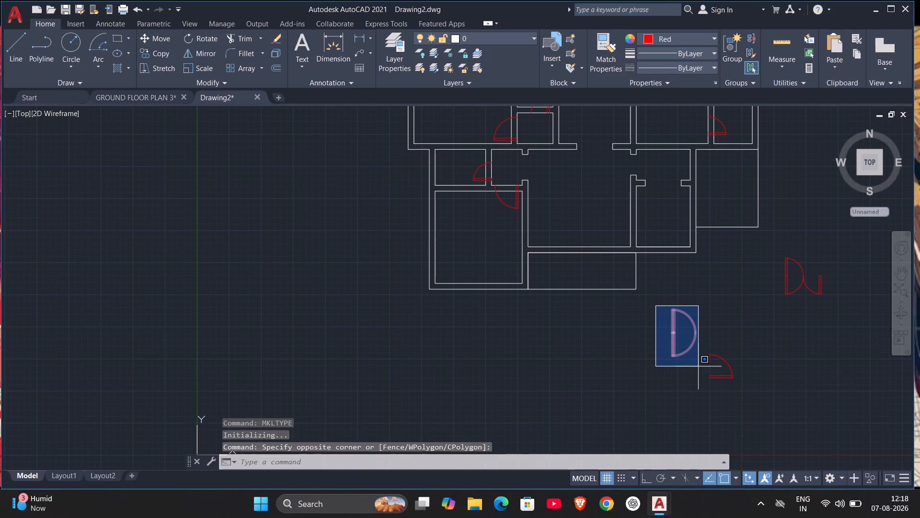
{"action": "type", "text": "MI"}
{"action": "key", "text": "Return"}
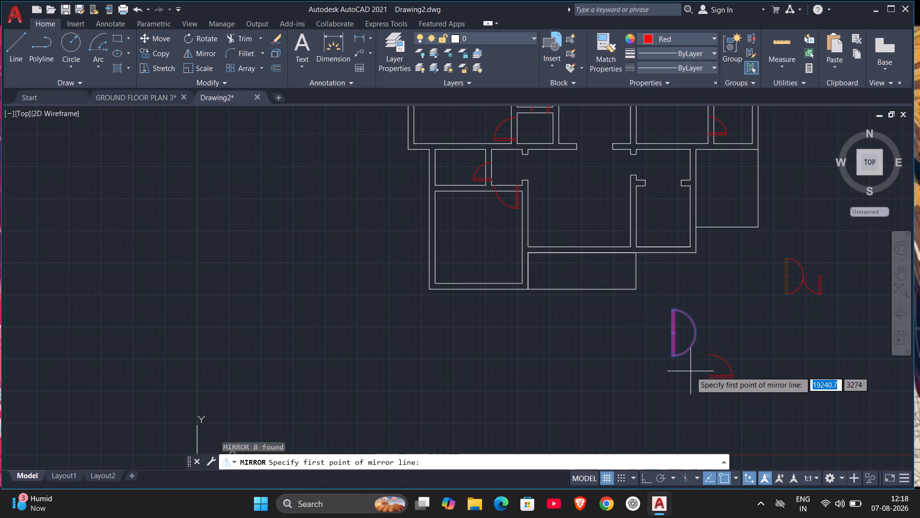
{"action": "left_click_drag", "start_coordinate": [708, 306], "coordinate": [707, 328]}
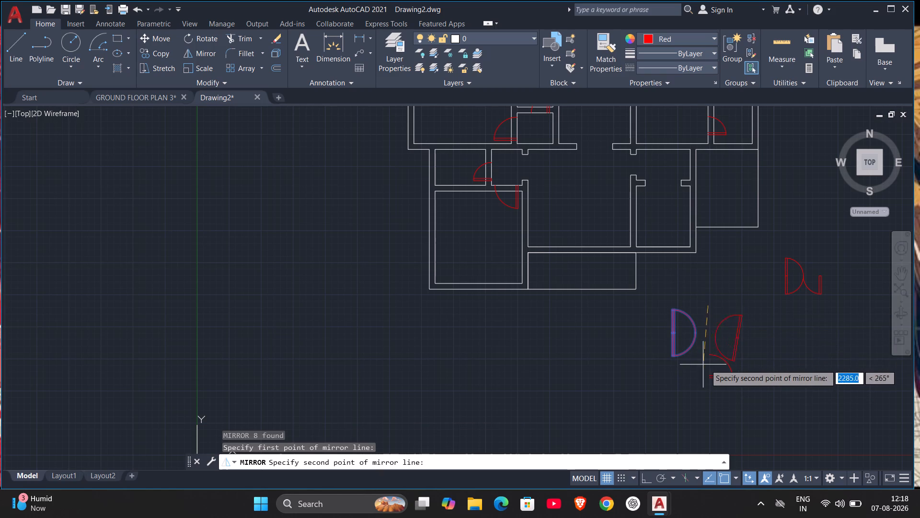
{"action": "key", "text": "F8"}
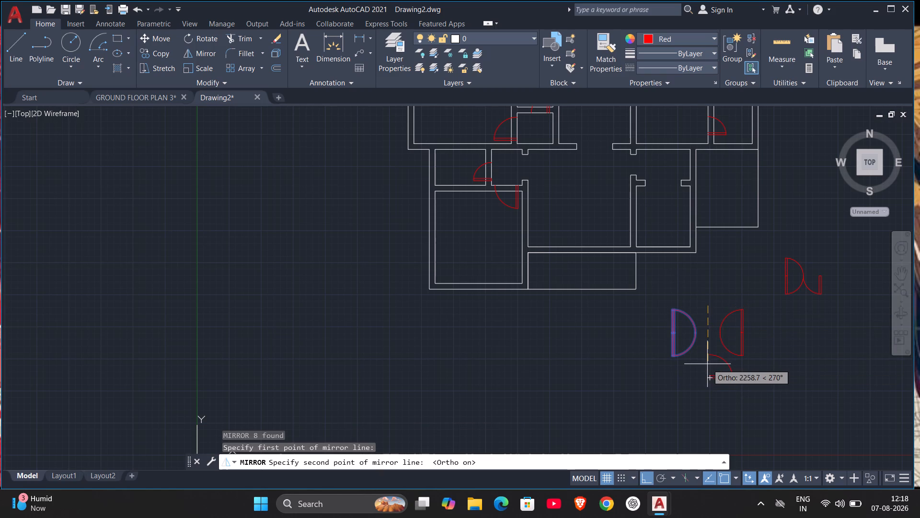
{"action": "left_click", "coordinate": [707, 364]}
{"action": "left_click_drag", "start_coordinate": [726, 406], "coordinate": [707, 363]}
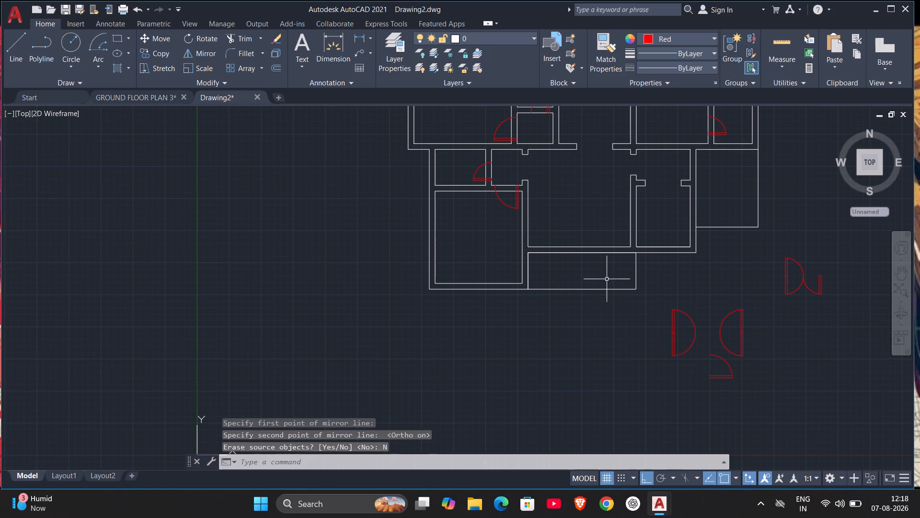
Move the upper leaf and arc of the mirrored double door to the south wall of the small room beside the north-west room, with Ortho off.
{"action": "scroll", "coordinate": [742, 328], "scroll_direction": "up", "scroll_amount": 2}
{"action": "left_click_drag", "start_coordinate": [801, 310], "coordinate": [801, 311]}
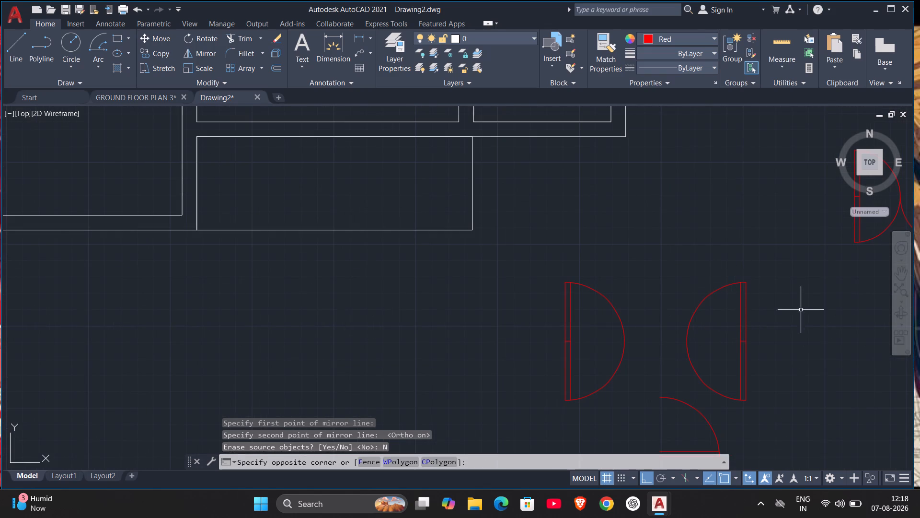
{"action": "left_click_drag", "start_coordinate": [801, 311], "coordinate": [777, 311]}
{"action": "left_click_drag", "start_coordinate": [661, 287], "coordinate": [665, 287]}
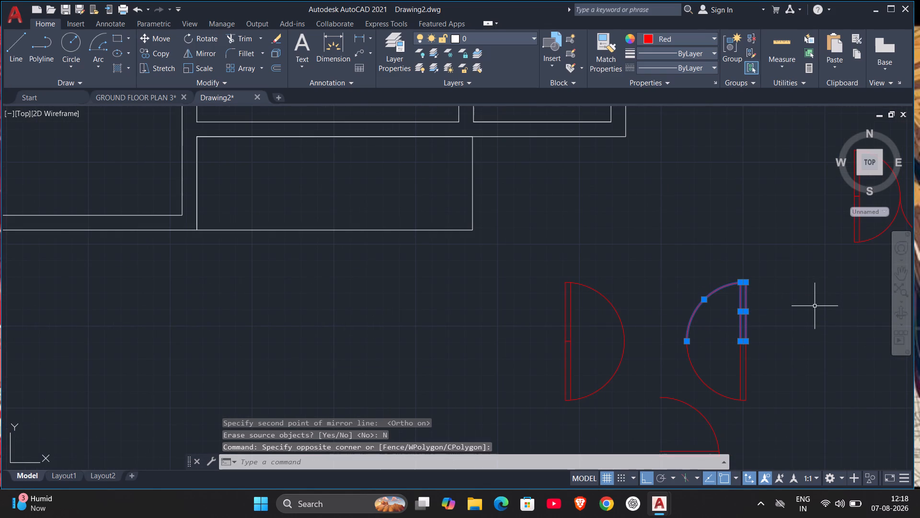
{"action": "key", "text": "m"}
{"action": "key", "text": "Return"}
{"action": "key", "text": "F8"}
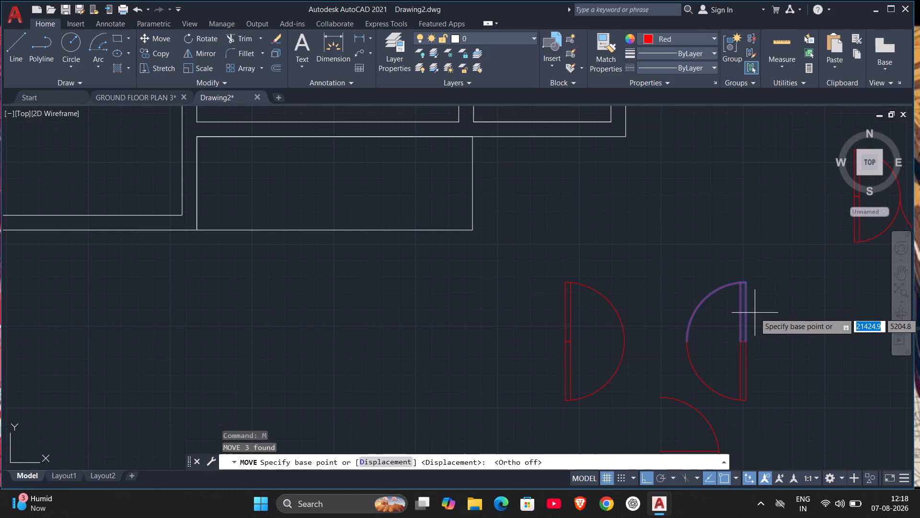
{"action": "left_click", "coordinate": [746, 341]}
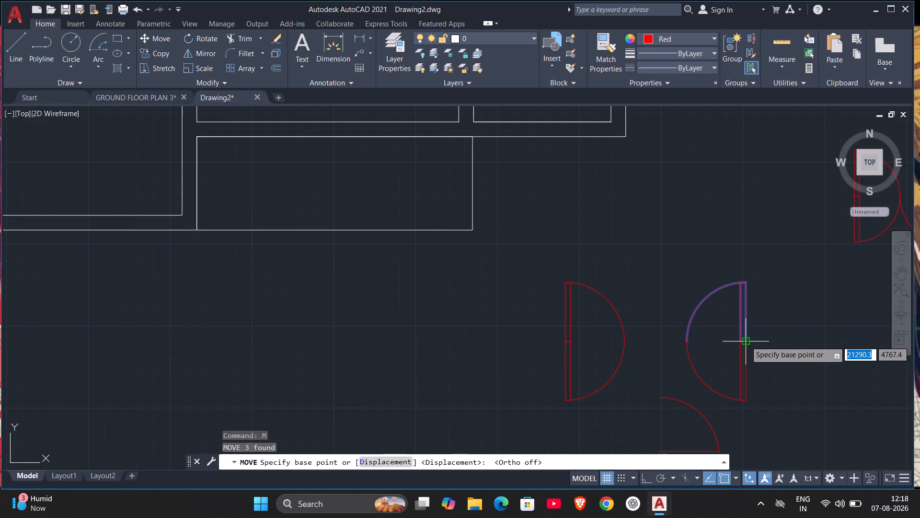
{"action": "middle_click_drag", "start_coordinate": [438, 202], "coordinate": [761, 503]}
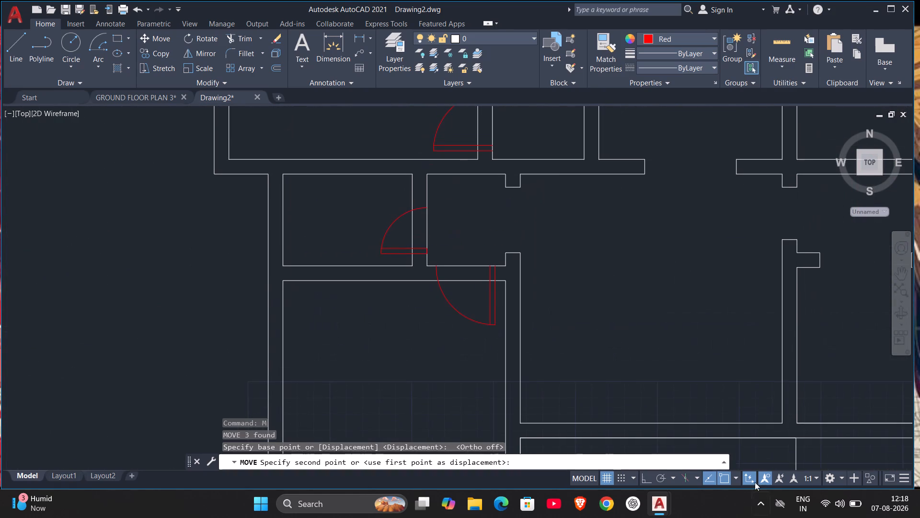
{"action": "middle_click_drag", "start_coordinate": [568, 216], "coordinate": [562, 295]}
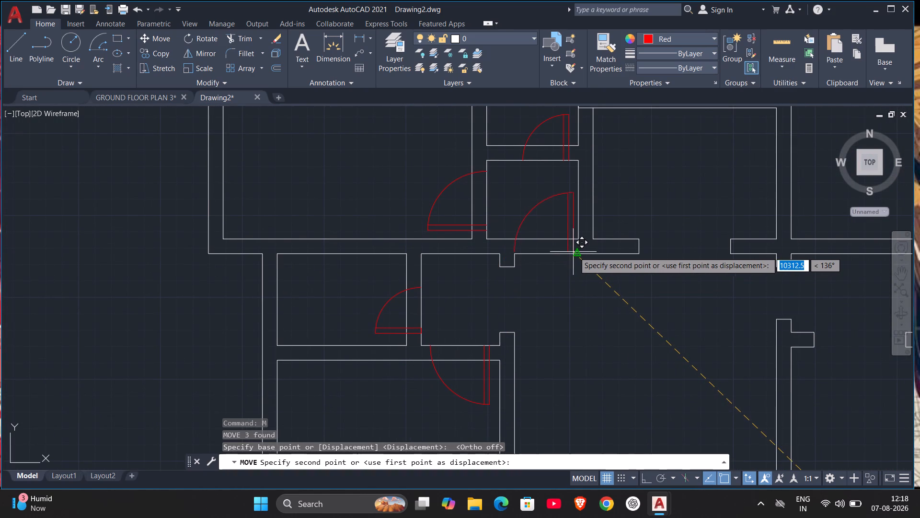
{"action": "scroll", "coordinate": [576, 251], "scroll_direction": "up", "scroll_amount": 3}
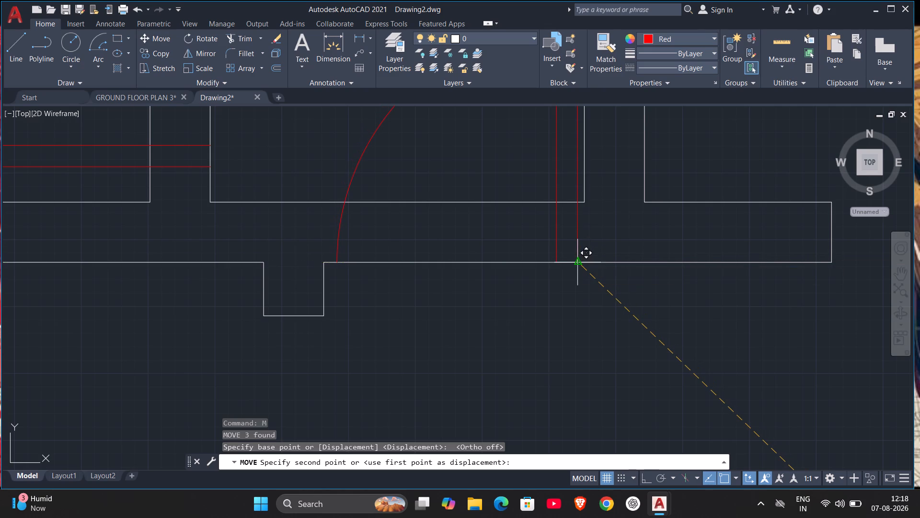
{"action": "left_click", "coordinate": [575, 262]}
{"action": "scroll", "coordinate": [568, 349], "scroll_direction": "down", "scroll_amount": 4}
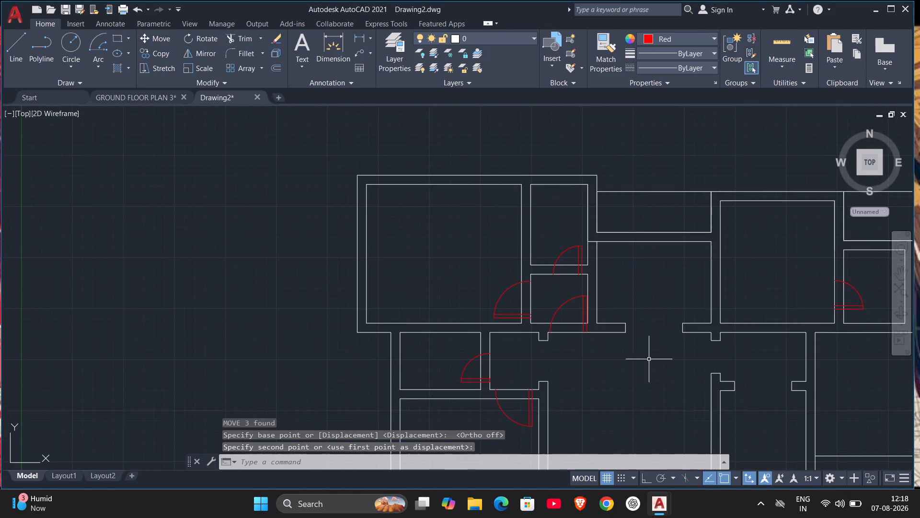
Copy the north-east small room's door leaf and arc about 1790 units straight north to the west wall of the space above, with Ortho on.
{"action": "middle_click_drag", "start_coordinate": [662, 368], "coordinate": [575, 324]}
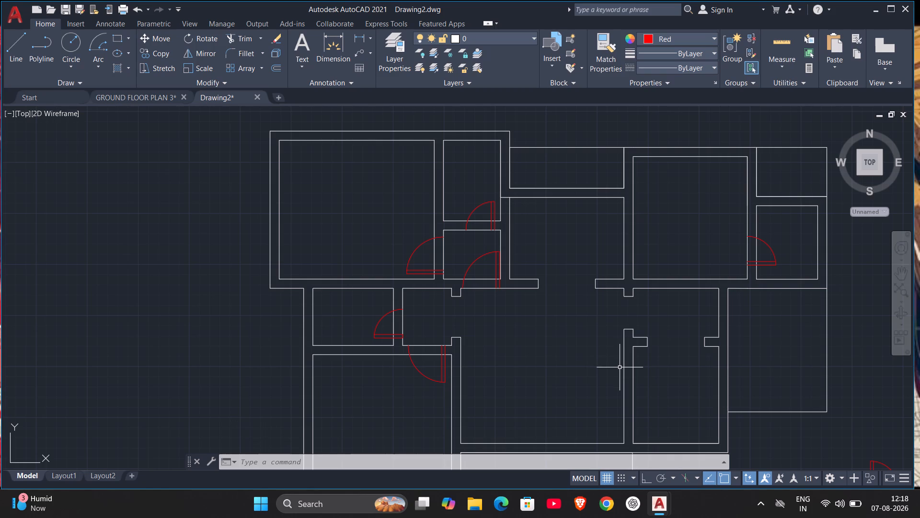
{"action": "scroll", "coordinate": [639, 381], "scroll_direction": "down", "scroll_amount": 1}
{"action": "middle_click_drag", "start_coordinate": [677, 359], "coordinate": [597, 272]}
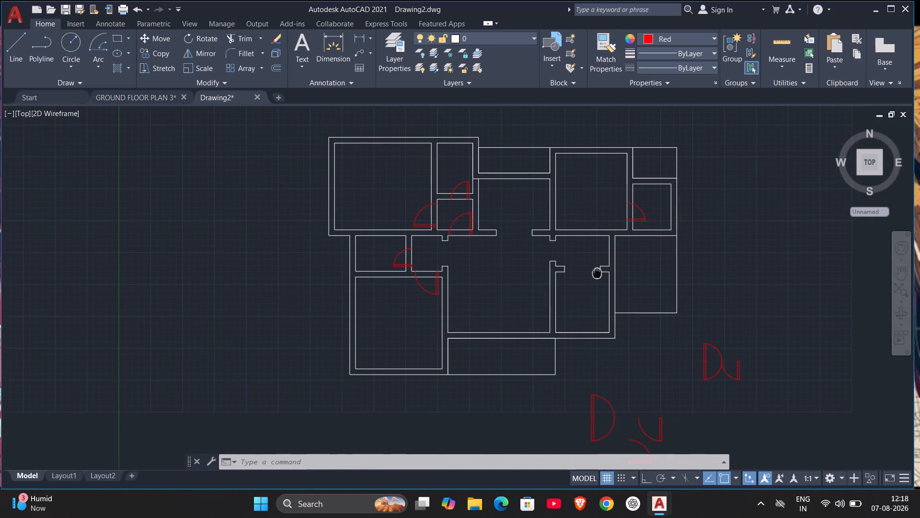
{"action": "middle_click_drag", "start_coordinate": [597, 272], "coordinate": [596, 271]}
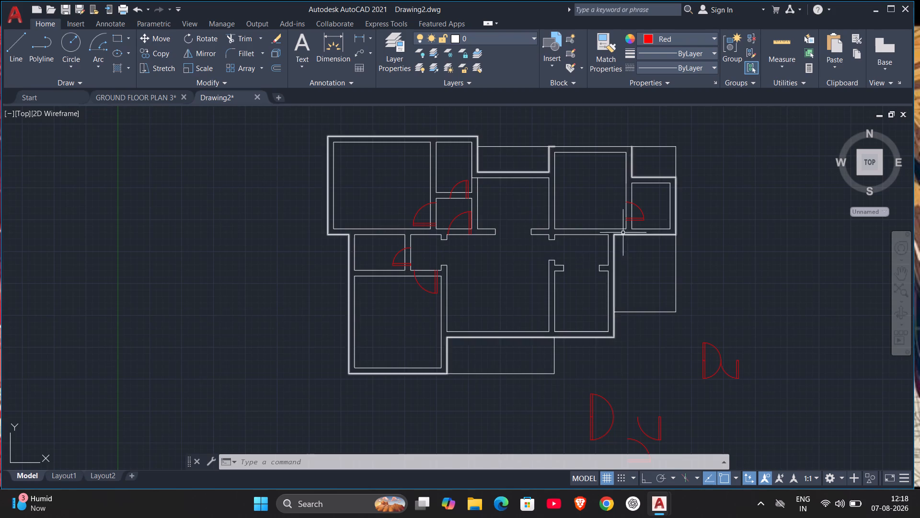
{"action": "scroll", "coordinate": [623, 233], "scroll_direction": "up", "scroll_amount": 2}
{"action": "left_click_drag", "start_coordinate": [607, 135], "coordinate": [613, 140]}
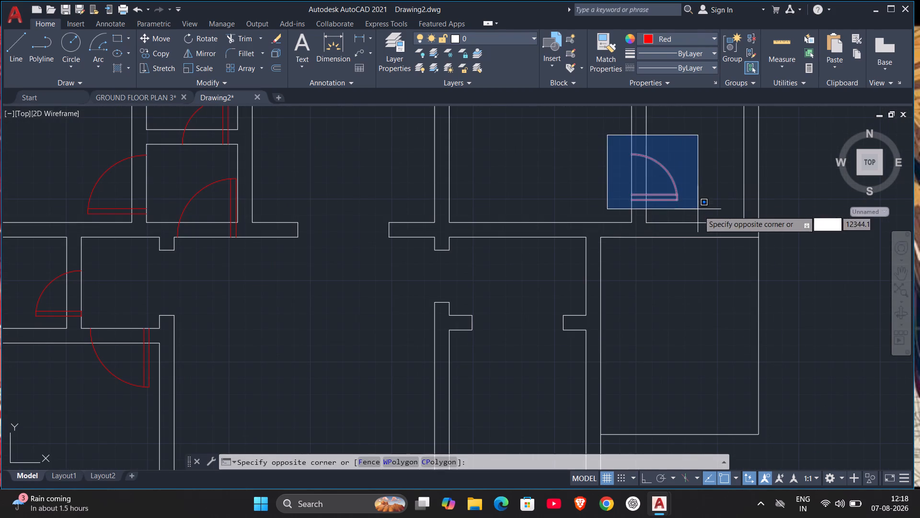
{"action": "left_click", "coordinate": [699, 211]}
{"action": "type", "text": "CO"}
{"action": "key", "text": "Return"}
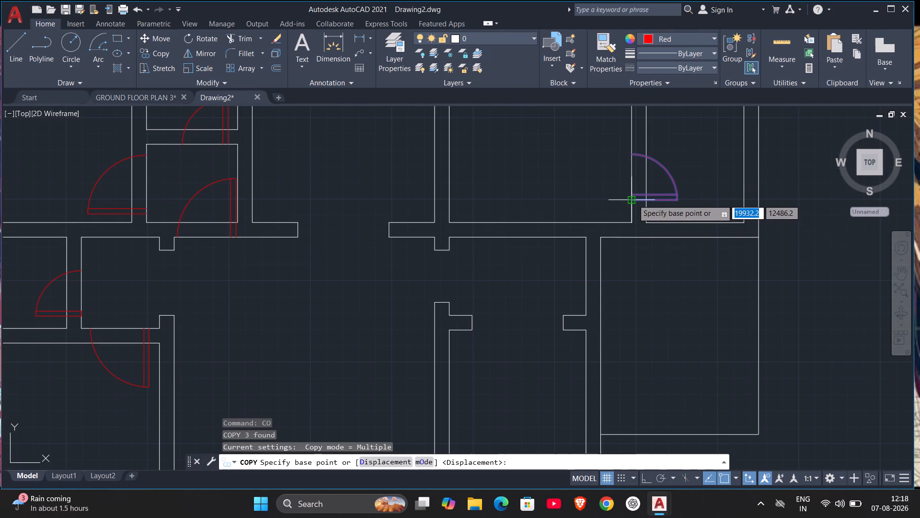
{"action": "left_click", "coordinate": [633, 200]}
{"action": "scroll", "coordinate": [622, 154], "scroll_direction": "down", "scroll_amount": 1}
{"action": "middle_click_drag", "start_coordinate": [622, 154], "coordinate": [593, 378]}
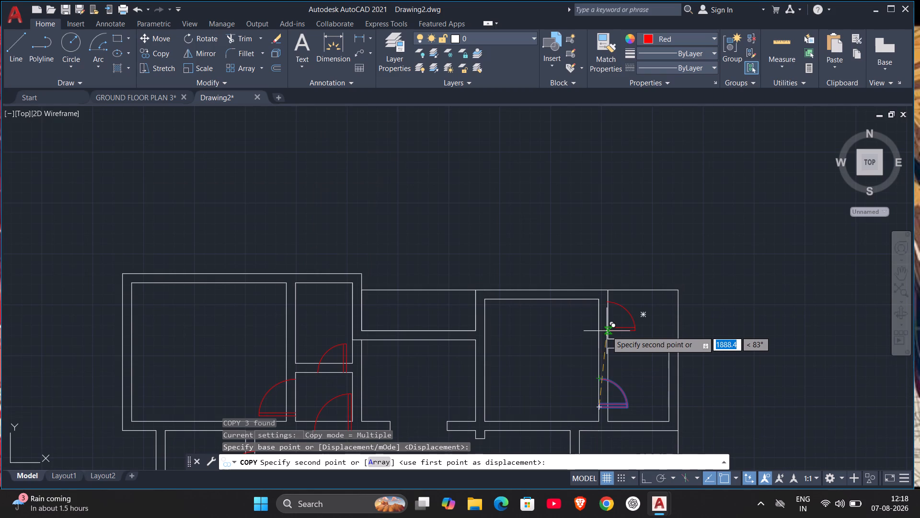
{"action": "key", "text": "F8"}
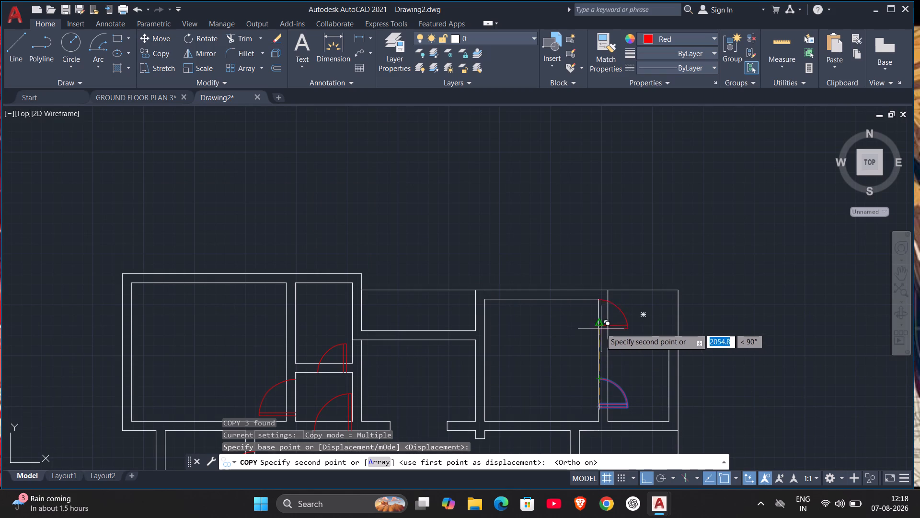
{"action": "scroll", "coordinate": [600, 344], "scroll_direction": "up", "scroll_amount": 2}
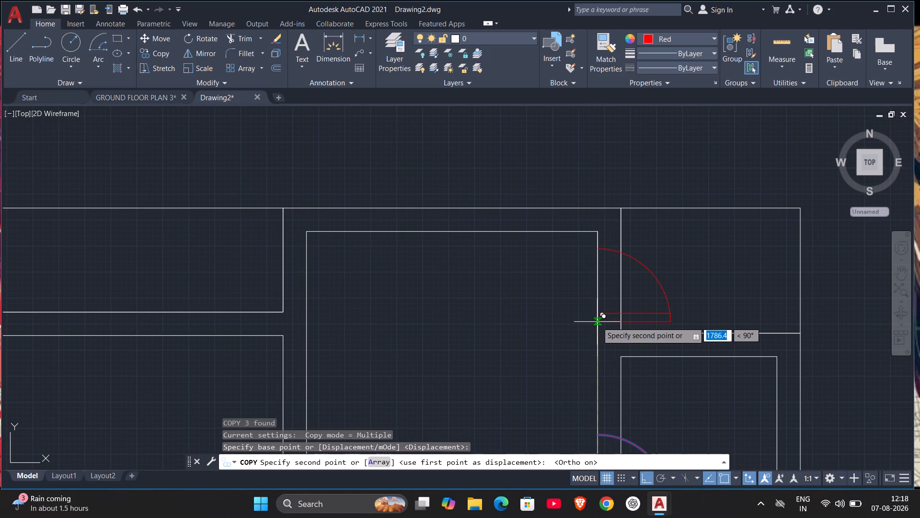
{"action": "left_click", "coordinate": [597, 322]}
{"action": "scroll", "coordinate": [661, 322], "scroll_direction": "down", "scroll_amount": 1}
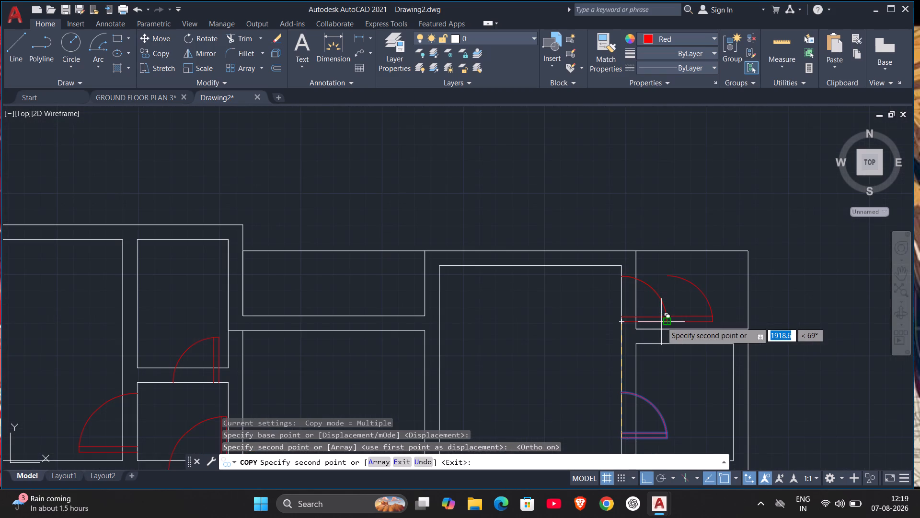
Move the loose horizontal door leaf and arc from below the plan to the wall along the large eastern space's west side, with Ortho off.
{"action": "key", "text": "Escape"}
{"action": "scroll", "coordinate": [704, 324], "scroll_direction": "down", "scroll_amount": 2}
{"action": "middle_click_drag", "start_coordinate": [694, 366], "coordinate": [667, 314]}
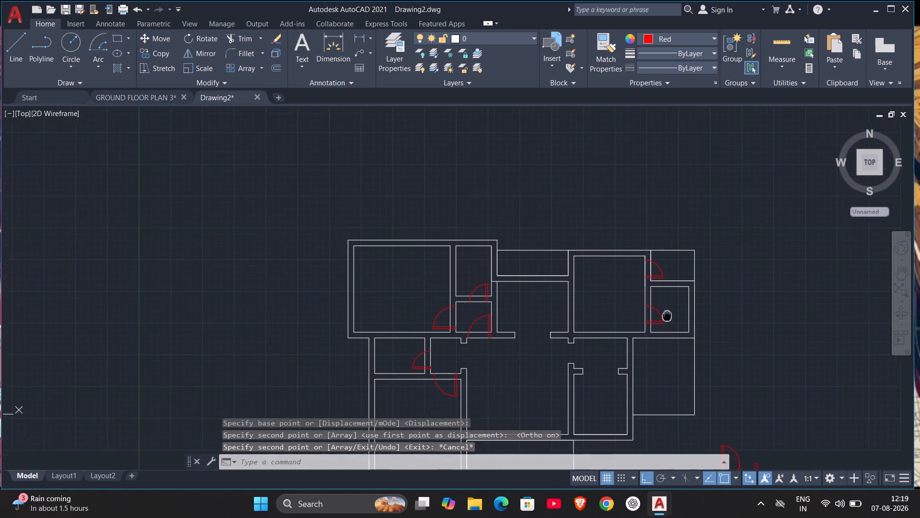
{"action": "middle_click_drag", "start_coordinate": [667, 314], "coordinate": [662, 273]}
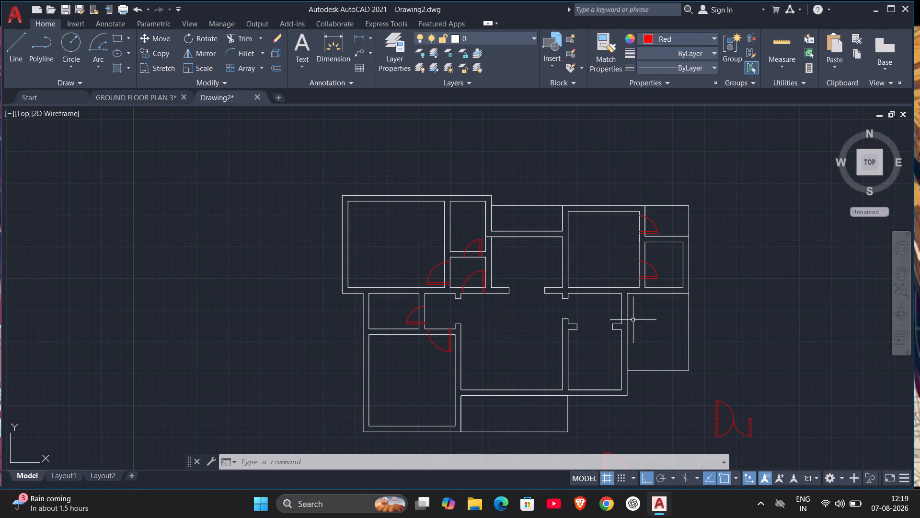
{"action": "scroll", "coordinate": [643, 323], "scroll_direction": "up", "scroll_amount": 2}
{"action": "scroll", "coordinate": [643, 322], "scroll_direction": "down", "scroll_amount": 2}
{"action": "middle_click_drag", "start_coordinate": [651, 332], "coordinate": [655, 264]}
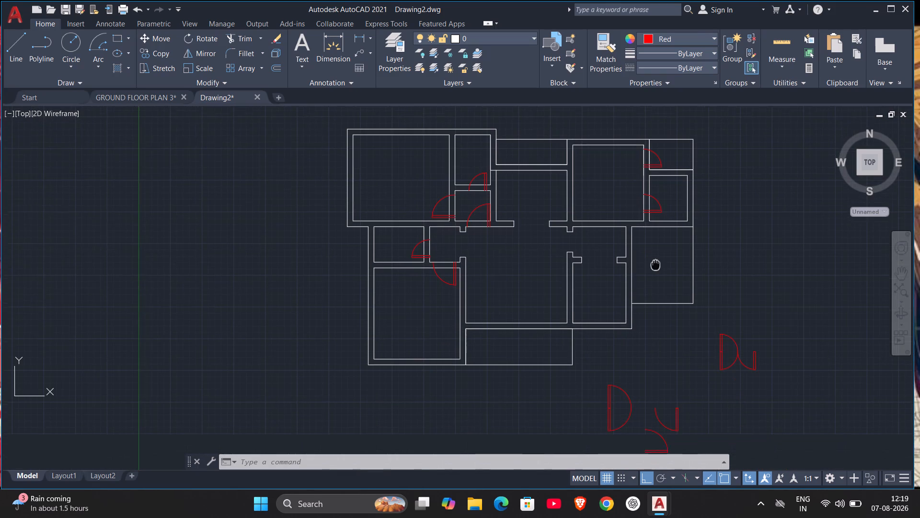
{"action": "middle_click_drag", "start_coordinate": [655, 264], "coordinate": [654, 212]}
{"action": "middle_click_drag", "start_coordinate": [719, 350], "coordinate": [704, 282]}
{"action": "left_click_drag", "start_coordinate": [621, 300], "coordinate": [643, 314]}
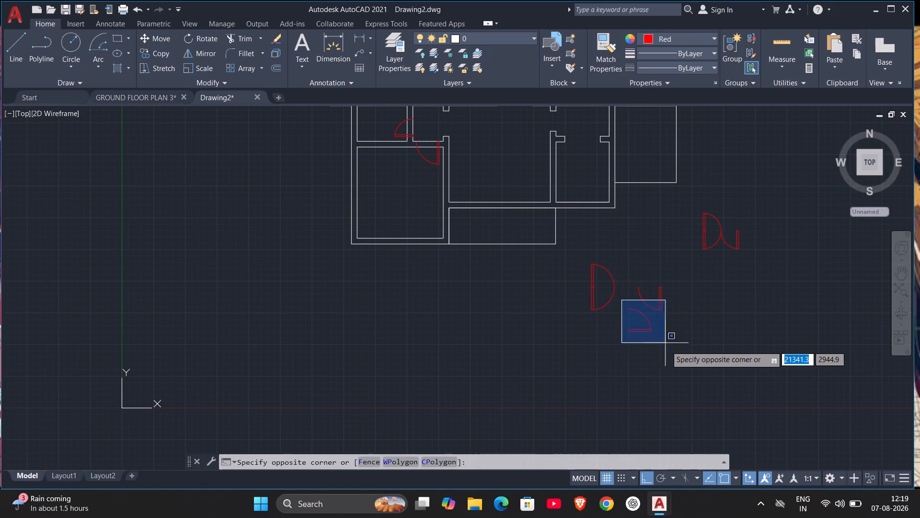
{"action": "left_click", "coordinate": [669, 352]}
{"action": "key", "text": "m"}
{"action": "key", "text": "Return"}
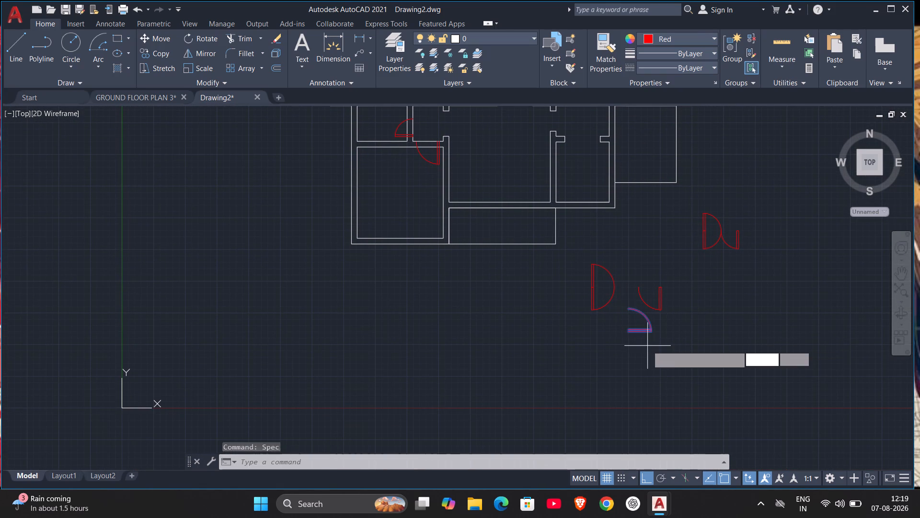
{"action": "left_click", "coordinate": [632, 328]}
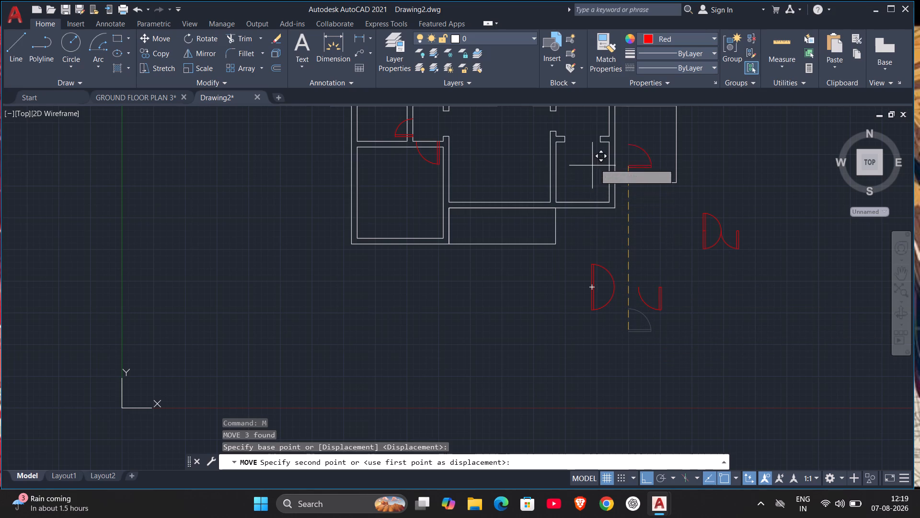
{"action": "middle_click_drag", "start_coordinate": [599, 161], "coordinate": [593, 261]}
{"action": "key", "text": "F6"}
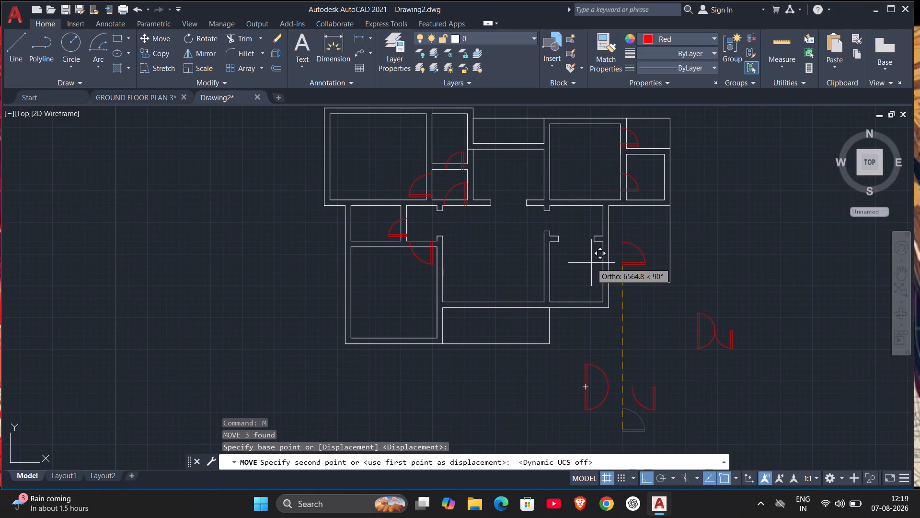
{"action": "key", "text": "F8"}
{"action": "scroll", "coordinate": [608, 263], "scroll_direction": "up", "scroll_amount": 2}
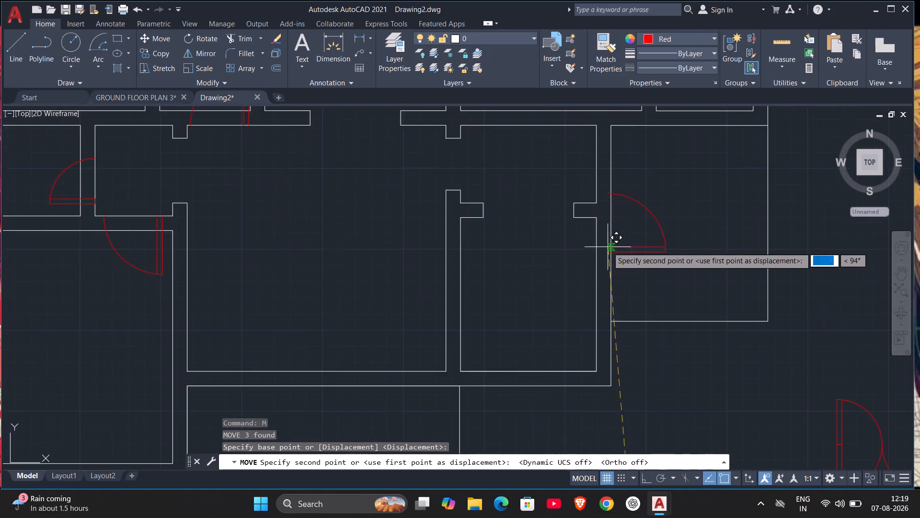
{"action": "middle_click_drag", "start_coordinate": [608, 247], "coordinate": [623, 359]}
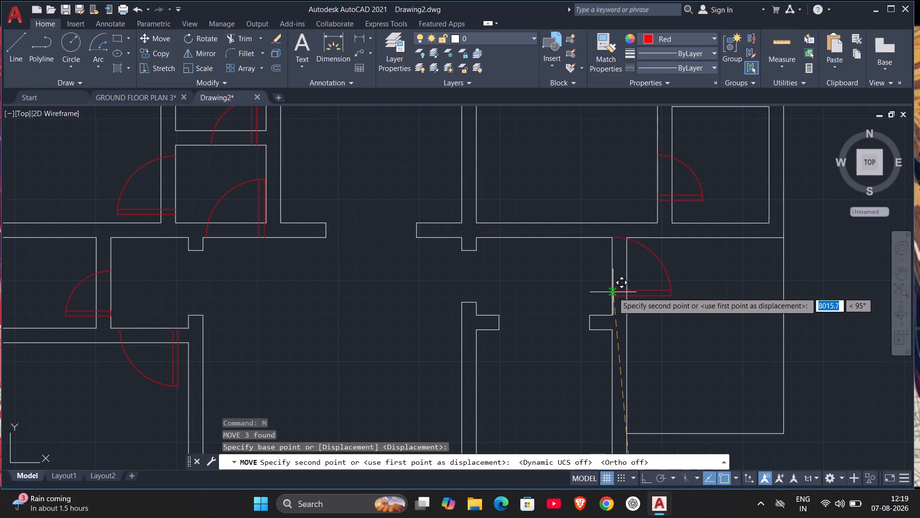
{"action": "scroll", "coordinate": [613, 292], "scroll_direction": "up", "scroll_amount": 2}
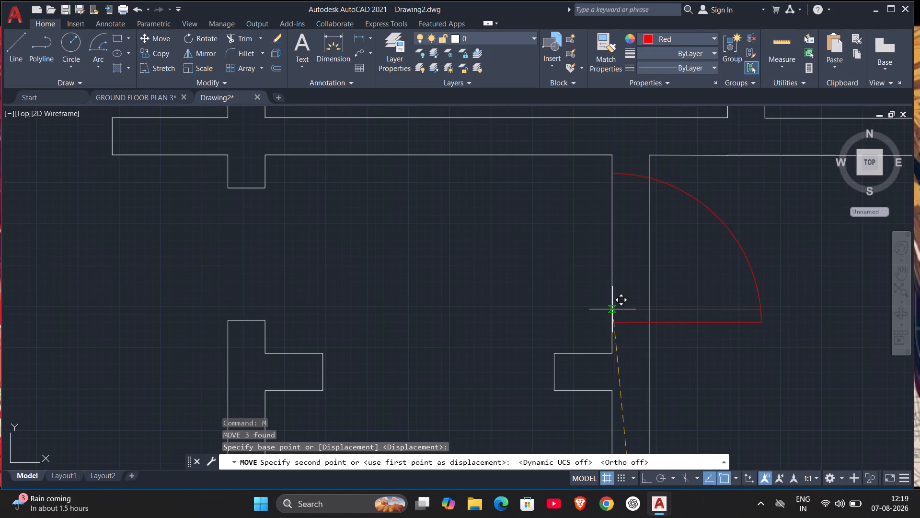
{"action": "scroll", "coordinate": [612, 309], "scroll_direction": "up", "scroll_amount": 4}
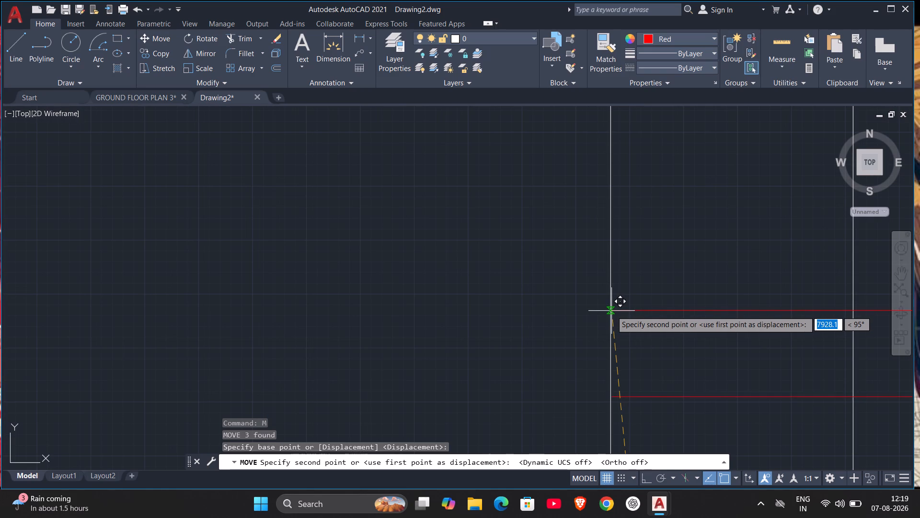
{"action": "left_click", "coordinate": [610, 312]}
Mirror the newly placed door leaf and arc westward about the vertical wall line, with Ortho on, erasing the original.
{"action": "scroll", "coordinate": [640, 318], "scroll_direction": "down", "scroll_amount": 3}
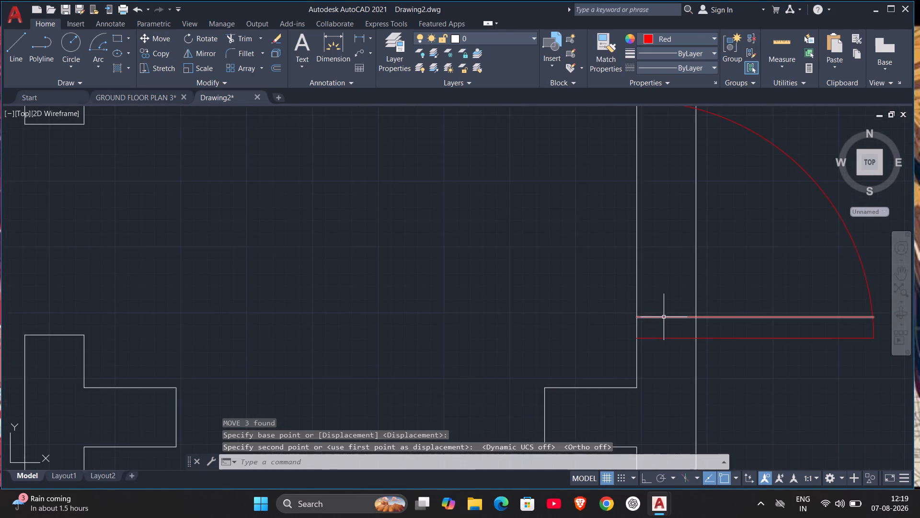
{"action": "scroll", "coordinate": [664, 317], "scroll_direction": "down", "scroll_amount": 2}
{"action": "scroll", "coordinate": [727, 354], "scroll_direction": "down", "scroll_amount": 1}
{"action": "middle_click", "coordinate": [728, 355]}
{"action": "scroll", "coordinate": [728, 355], "scroll_direction": "down", "scroll_amount": 1}
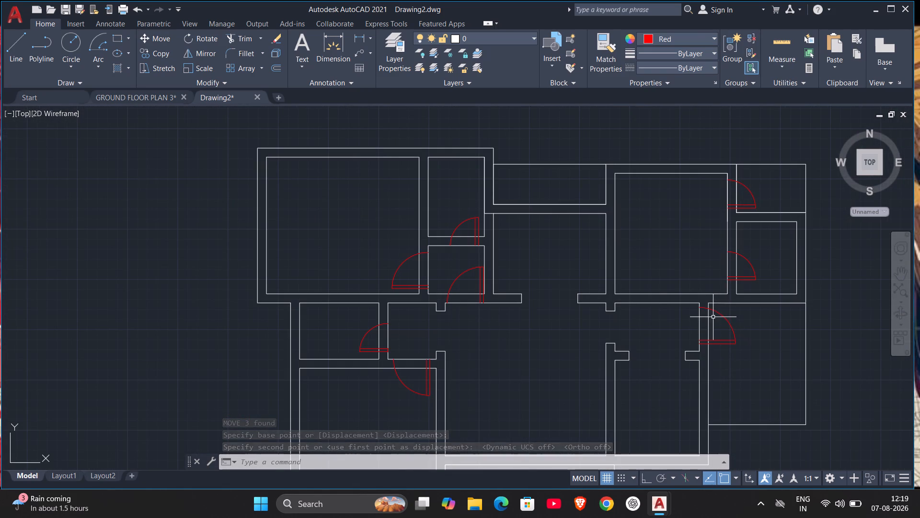
{"action": "scroll", "coordinate": [703, 310], "scroll_direction": "up", "scroll_amount": 2}
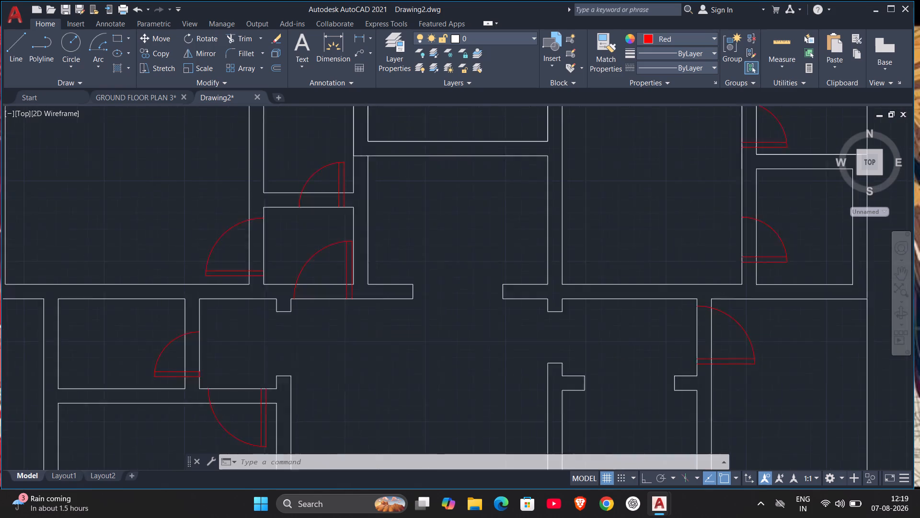
{"action": "scroll", "coordinate": [703, 310], "scroll_direction": "up", "scroll_amount": 1}
{"action": "left_click", "coordinate": [677, 289]}
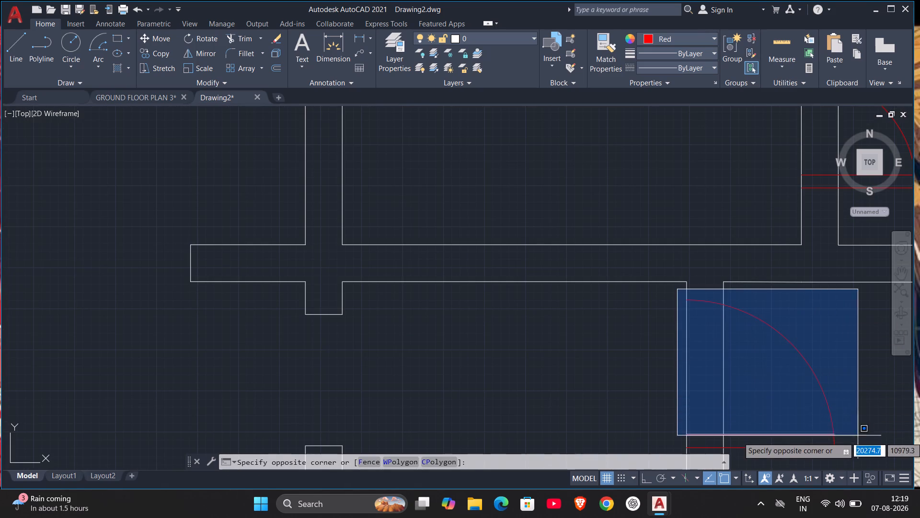
{"action": "middle_click_drag", "start_coordinate": [862, 437], "coordinate": [811, 341]}
{"action": "scroll", "coordinate": [811, 342], "scroll_direction": "down", "scroll_amount": 2}
{"action": "left_click", "coordinate": [818, 353]}
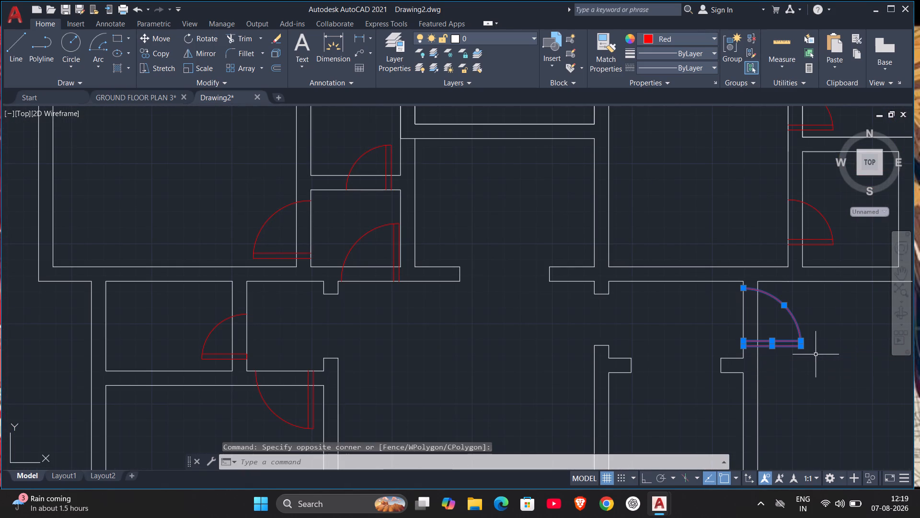
{"action": "type", "text": "MI"}
{"action": "key", "text": "Return"}
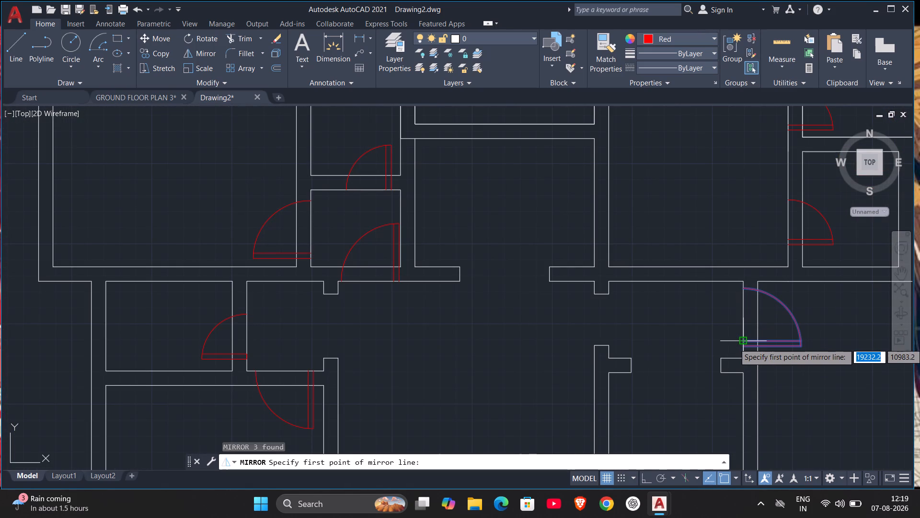
{"action": "left_click", "coordinate": [744, 343]}
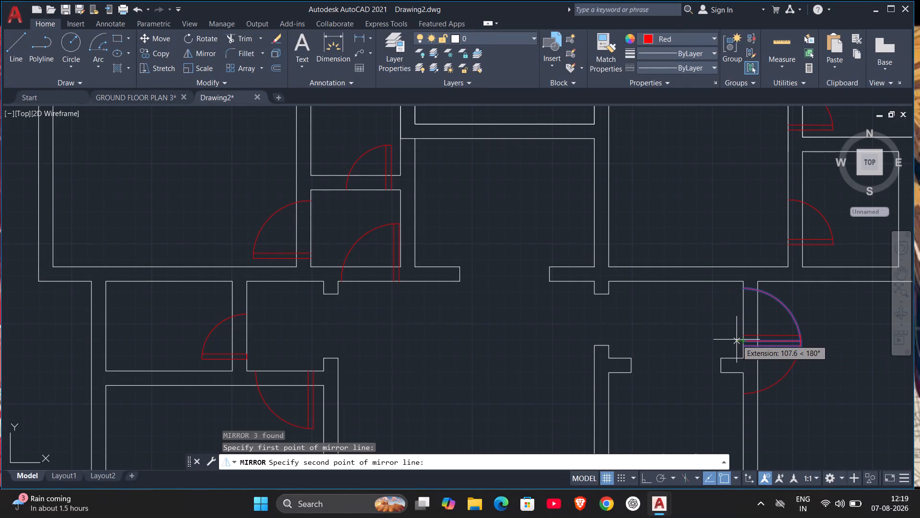
{"action": "key", "text": "F8"}
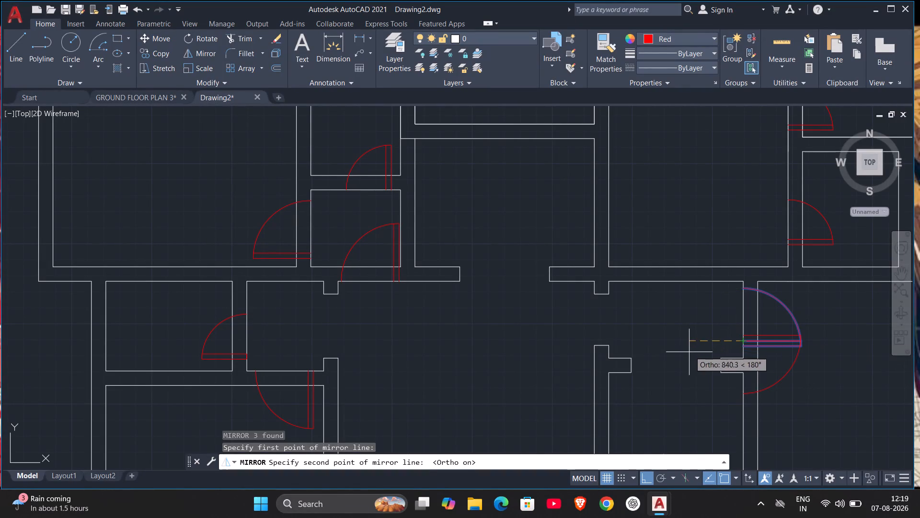
{"action": "left_click", "coordinate": [742, 304]}
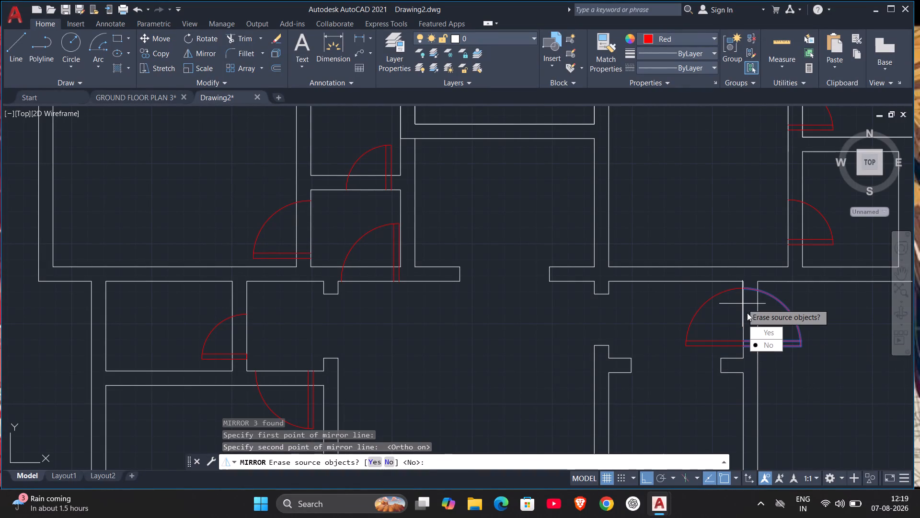
{"action": "left_click_drag", "start_coordinate": [761, 335], "coordinate": [742, 304]}
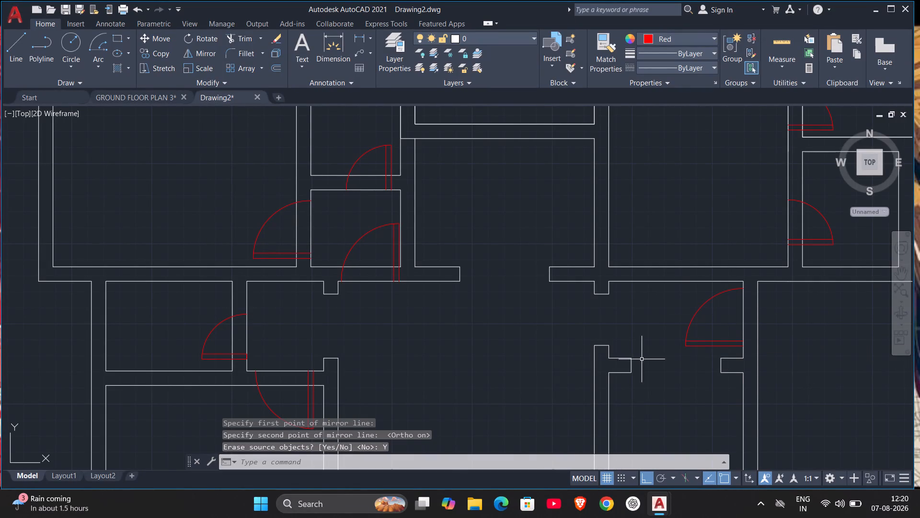
Move the mirrored door leaf and arc 225 units east to the opposite face of the wall.
{"action": "scroll", "coordinate": [742, 340], "scroll_direction": "up", "scroll_amount": 2}
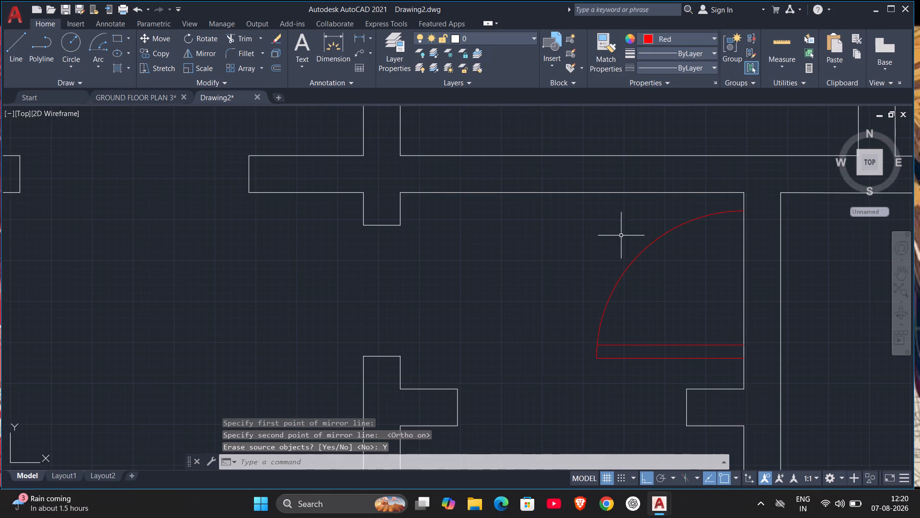
{"action": "left_click_drag", "start_coordinate": [590, 207], "coordinate": [603, 215]}
{"action": "left_click", "coordinate": [835, 377]}
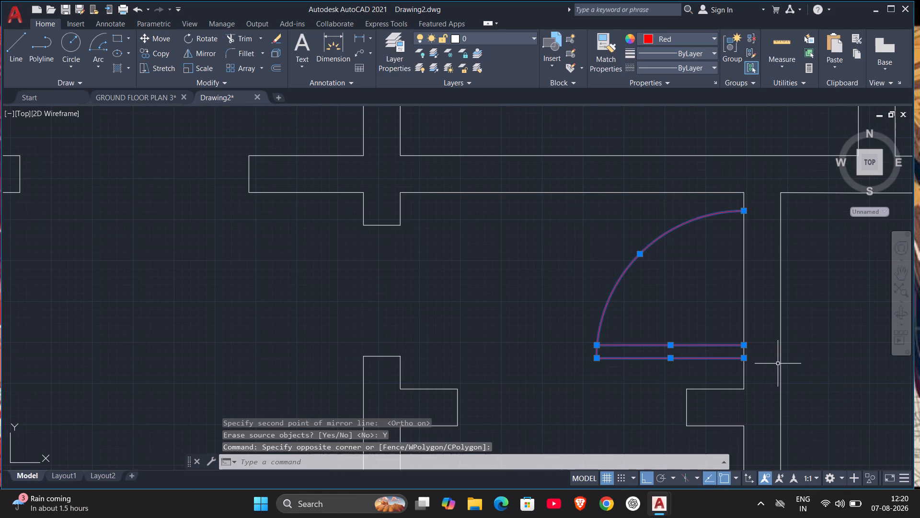
{"action": "key", "text": "m"}
{"action": "key", "text": "Return"}
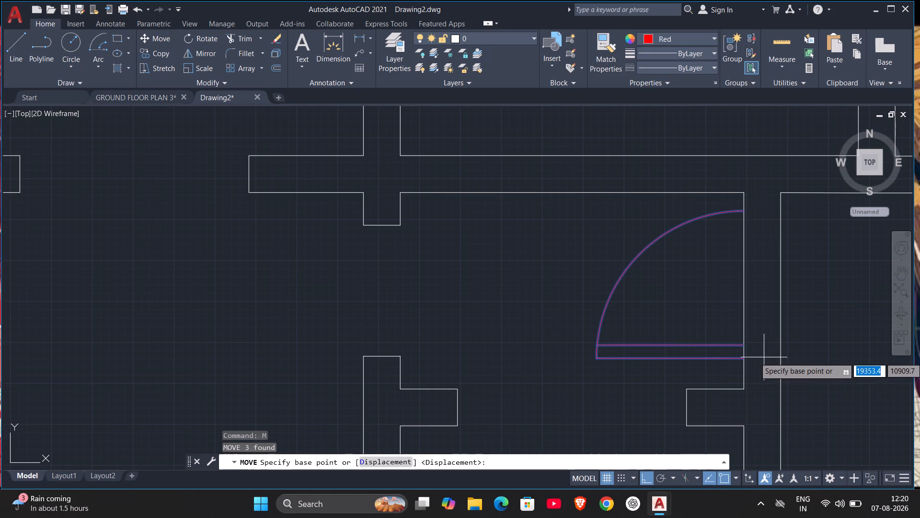
{"action": "left_click", "coordinate": [744, 360]}
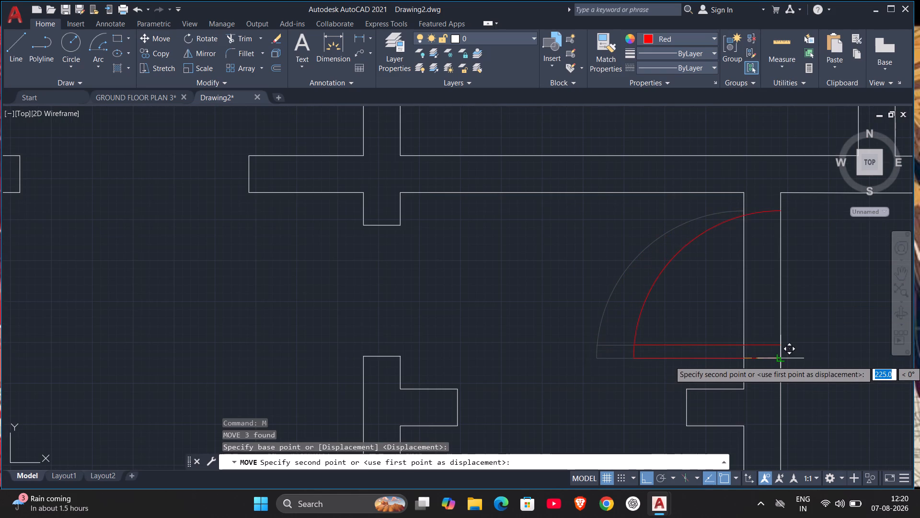
{"action": "left_click", "coordinate": [781, 360]}
Rotate the upper leaf and arc of the larger double door below the plan 90° counterclockwise about its top corner.
{"action": "scroll", "coordinate": [839, 335], "scroll_direction": "down", "scroll_amount": 4}
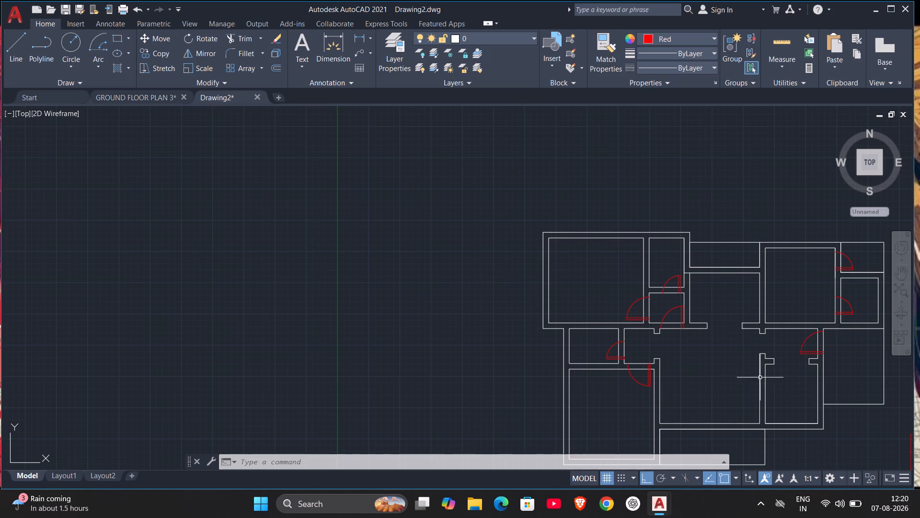
{"action": "scroll", "coordinate": [851, 407], "scroll_direction": "down", "scroll_amount": 1}
{"action": "middle_click_drag", "start_coordinate": [853, 408], "coordinate": [848, 407]}
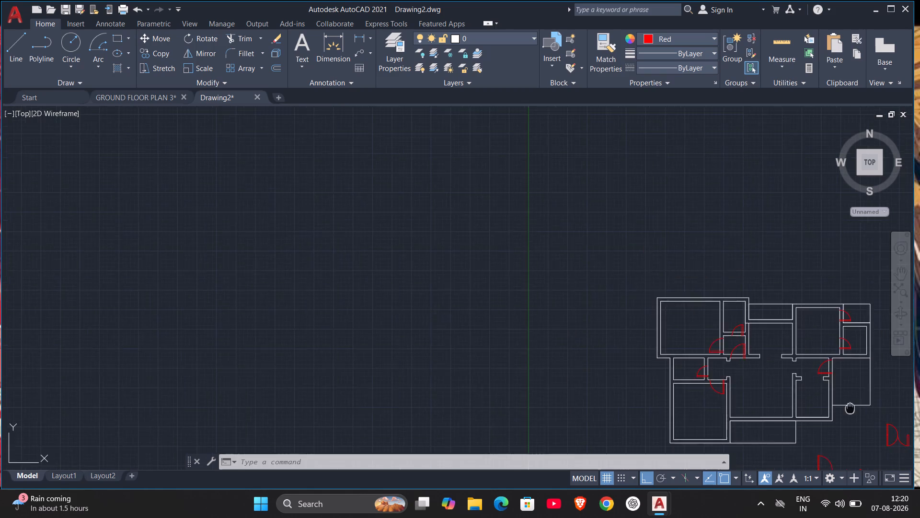
{"action": "middle_click_drag", "start_coordinate": [848, 407], "coordinate": [708, 264]}
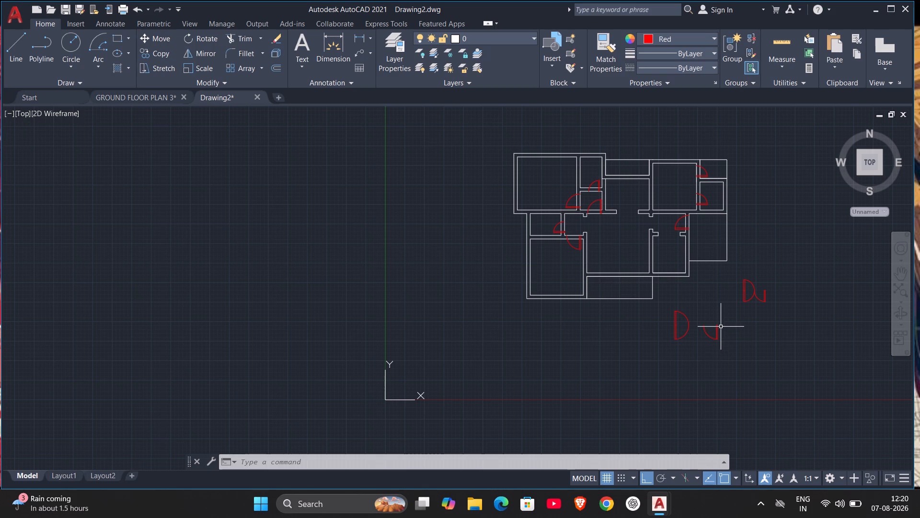
{"action": "scroll", "coordinate": [675, 310], "scroll_direction": "up", "scroll_amount": 2}
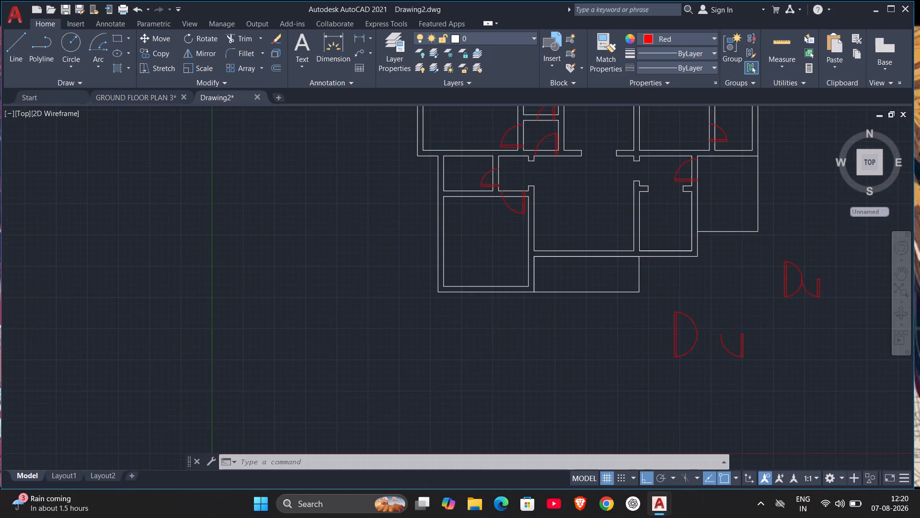
{"action": "left_click_drag", "start_coordinate": [650, 294], "coordinate": [653, 298]}
{"action": "left_click", "coordinate": [729, 355]}
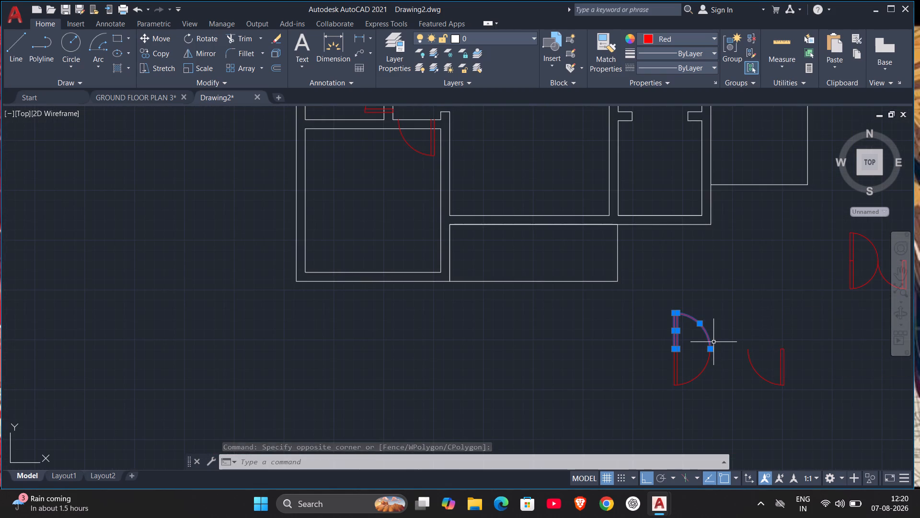
{"action": "type", "text": "RO"}
{"action": "key", "text": "Return"}
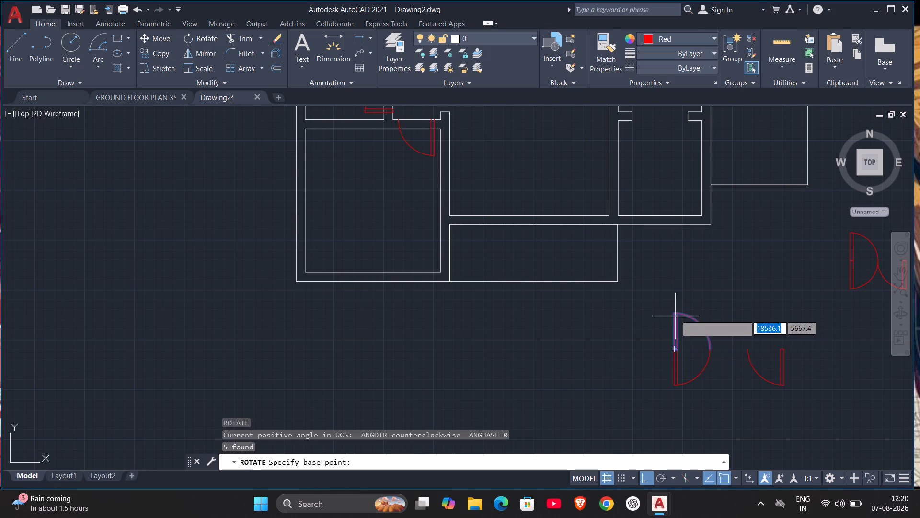
{"action": "left_click", "coordinate": [674, 313]}
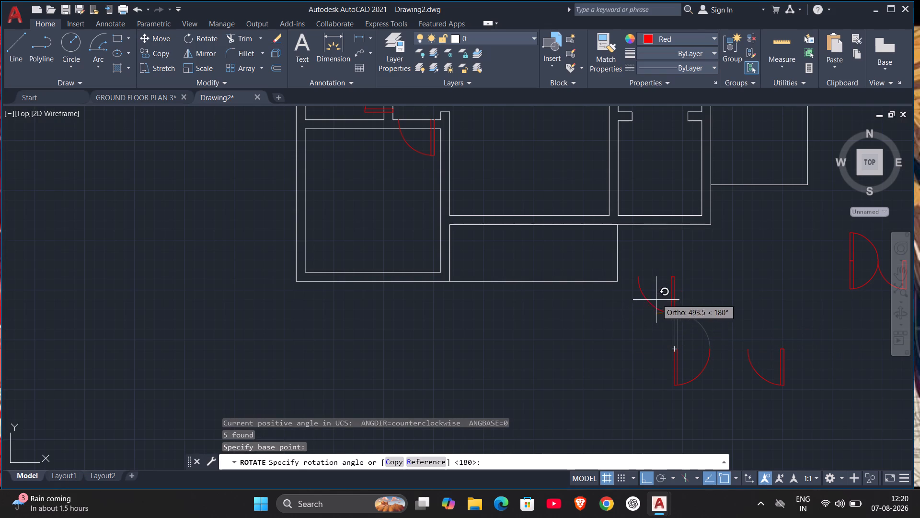
{"action": "left_click", "coordinate": [662, 283]}
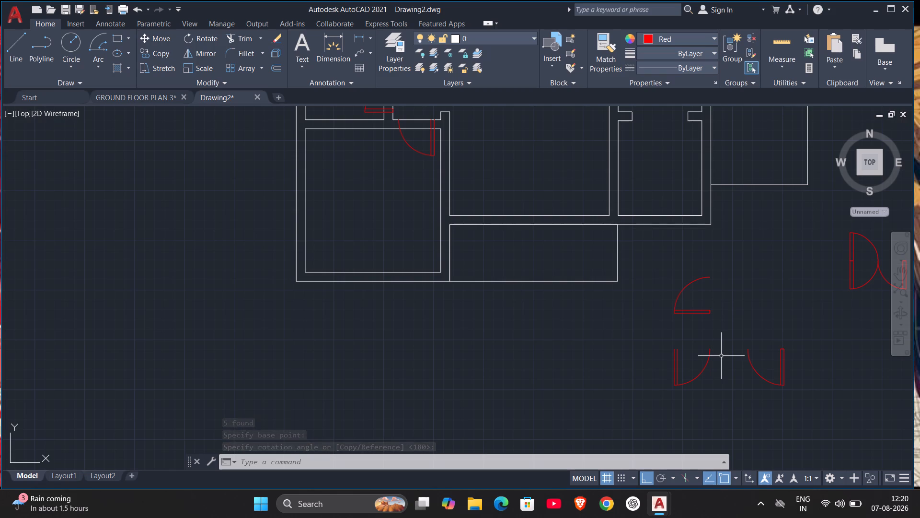
Mirror the horizontal door leaf and arc below the plan eastward about a vertical line through its east end, erasing the original.
{"action": "left_click_drag", "start_coordinate": [650, 259], "coordinate": [697, 314]}
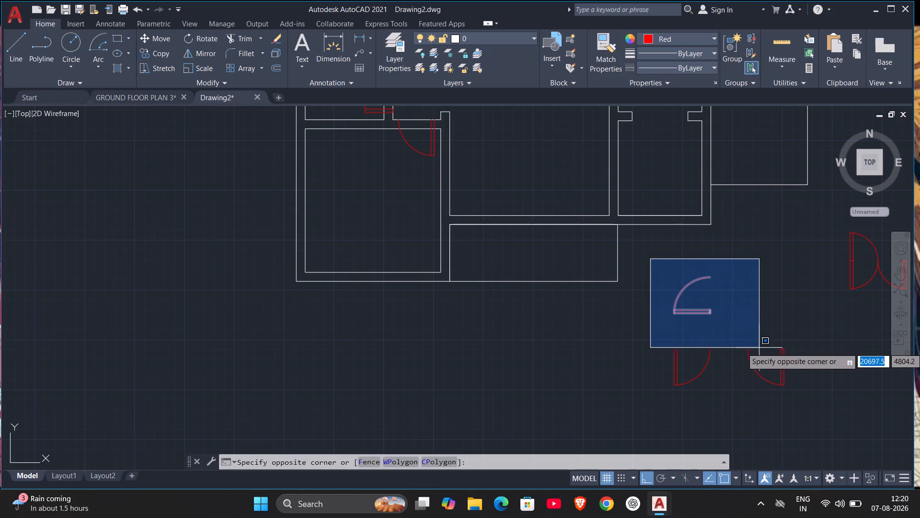
{"action": "left_click", "coordinate": [760, 348]}
{"action": "key", "text": "m"}
{"action": "key", "text": "i"}
{"action": "key", "text": "Return"}
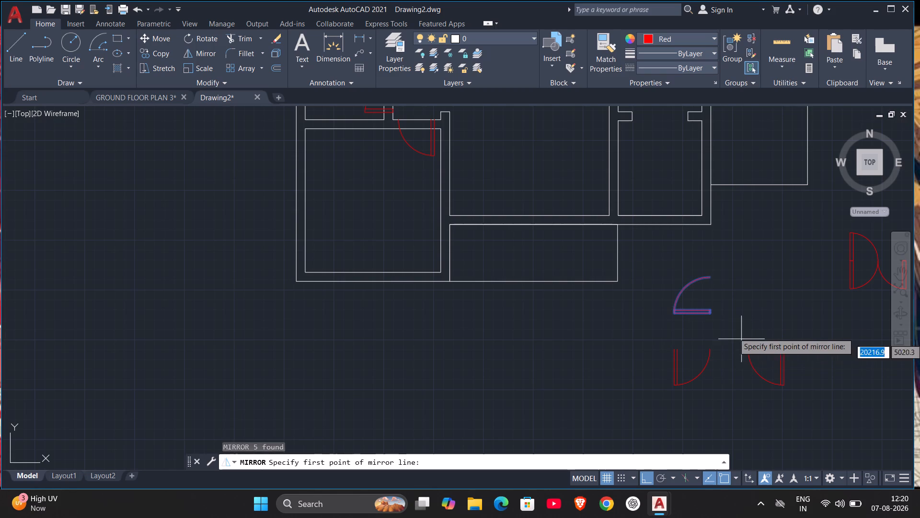
{"action": "left_click", "coordinate": [708, 308]}
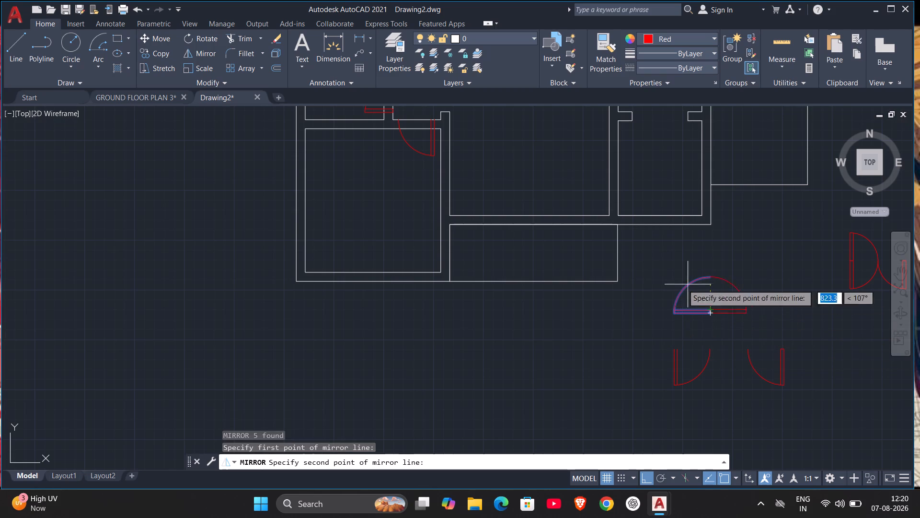
{"action": "left_click", "coordinate": [718, 283]}
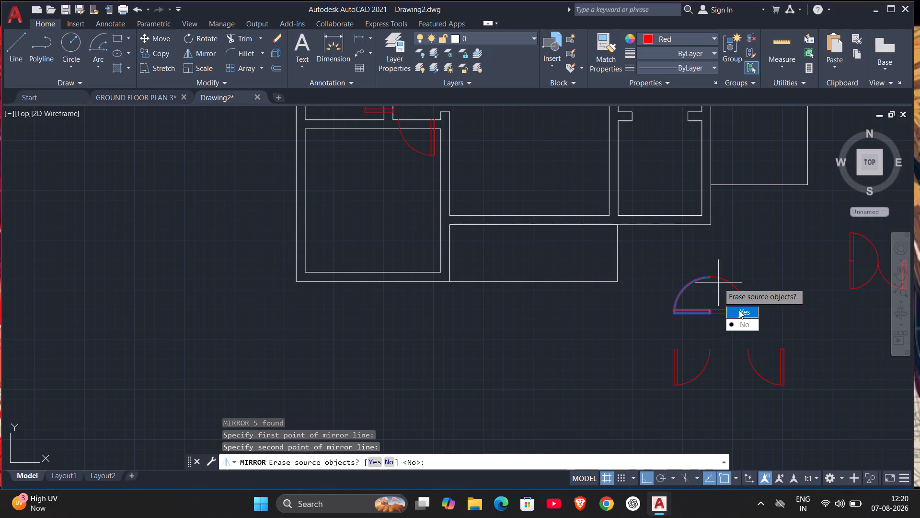
{"action": "left_click_drag", "start_coordinate": [740, 310], "coordinate": [718, 283]}
Move the mirrored door leaf and arc by its west end to the northeast room's west wall near the southwest corner, with Ortho off.
{"action": "left_click_drag", "start_coordinate": [703, 263], "coordinate": [702, 268]}
{"action": "left_click", "coordinate": [788, 334]}
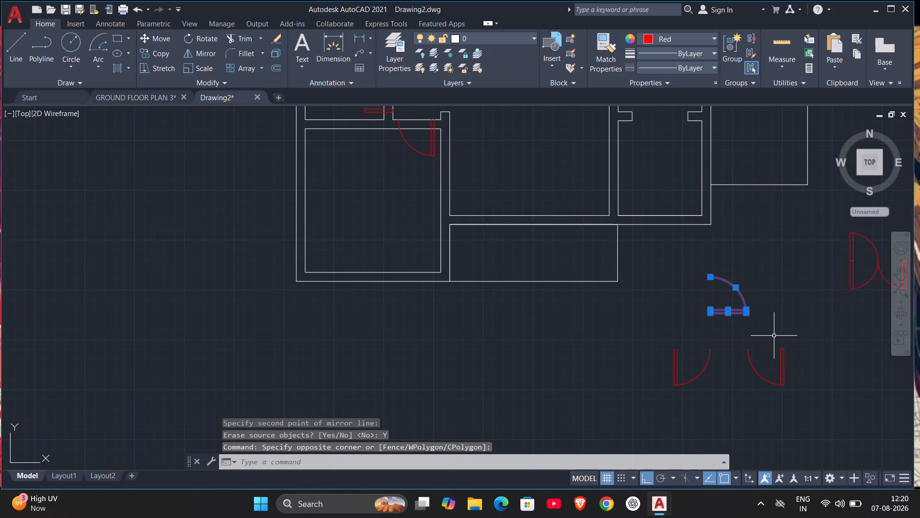
{"action": "key", "text": "m"}
{"action": "key", "text": "Return"}
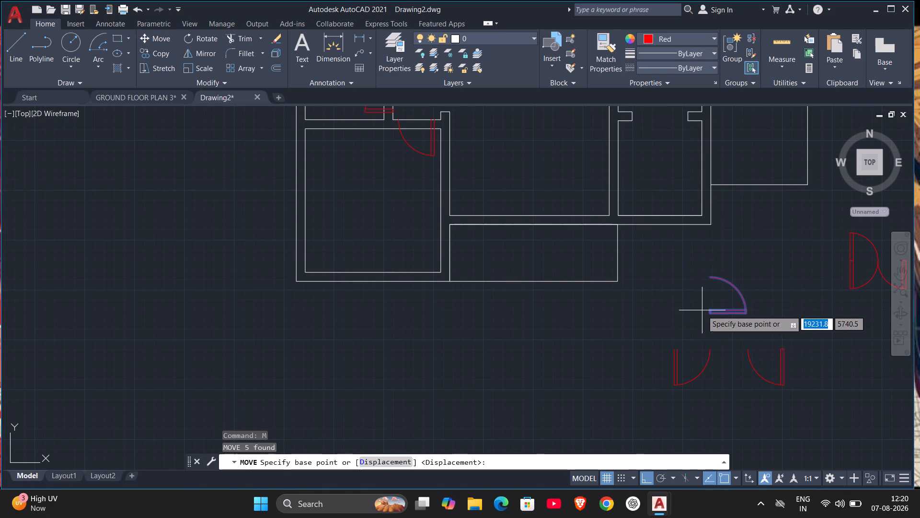
{"action": "left_click", "coordinate": [709, 310]}
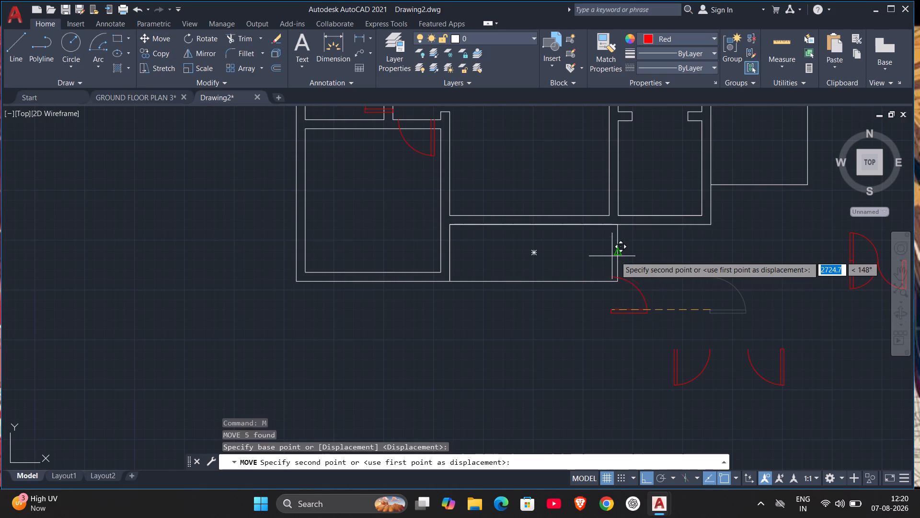
{"action": "key", "text": "F8"}
{"action": "middle_click_drag", "start_coordinate": [600, 197], "coordinate": [626, 279]}
{"action": "scroll", "coordinate": [600, 197], "scroll_direction": "down", "scroll_amount": 1}
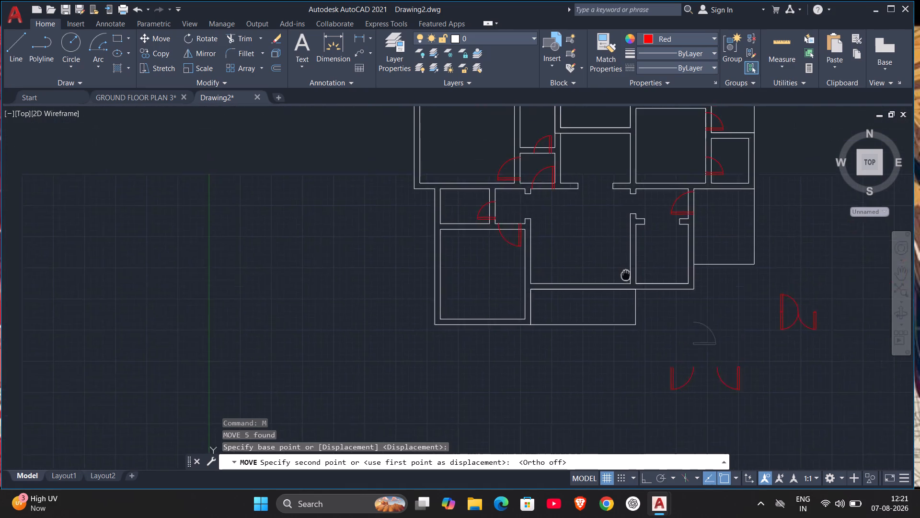
{"action": "middle_click_drag", "start_coordinate": [626, 279], "coordinate": [621, 358]}
{"action": "scroll", "coordinate": [624, 248], "scroll_direction": "up", "scroll_amount": 3}
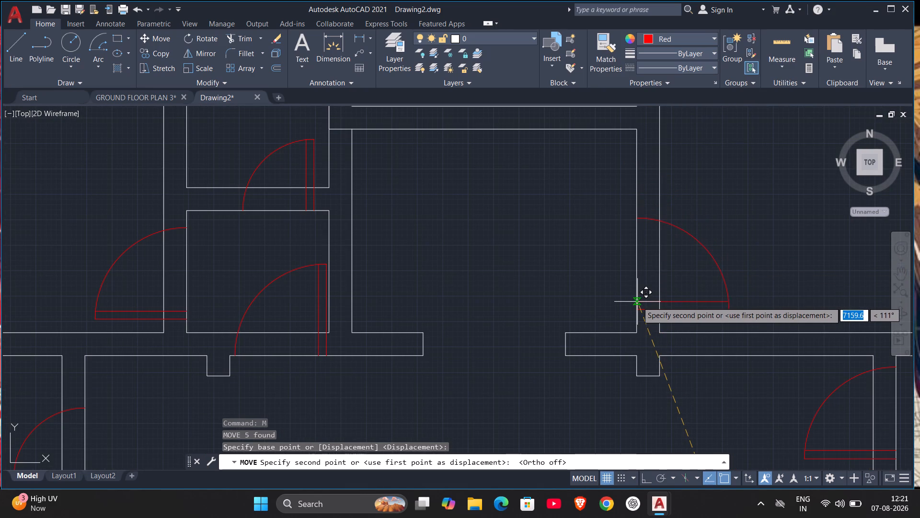
{"action": "scroll", "coordinate": [637, 301], "scroll_direction": "up", "scroll_amount": 4}
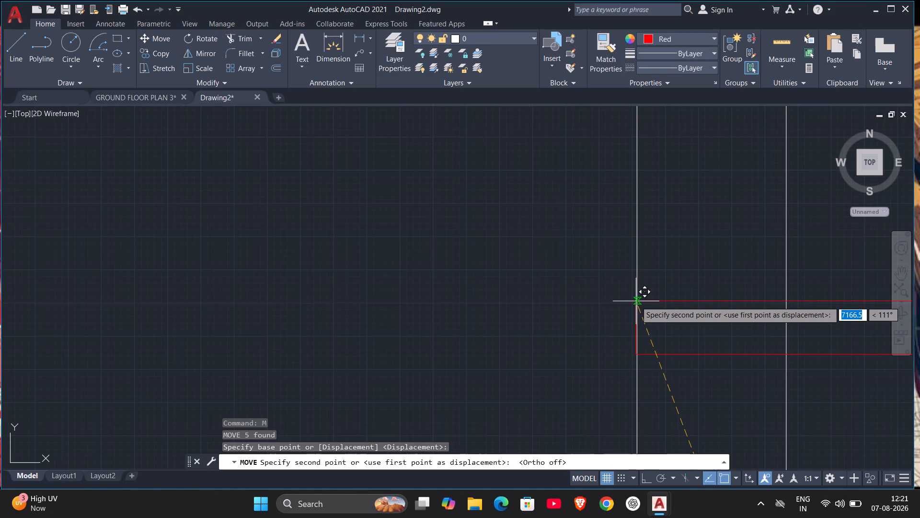
{"action": "left_click", "coordinate": [637, 301]}
Move the eastern loose door leaf and arc below the plan west until its arc end meets the other leaf's arc end.
{"action": "scroll", "coordinate": [708, 291], "scroll_direction": "down", "scroll_amount": 5}
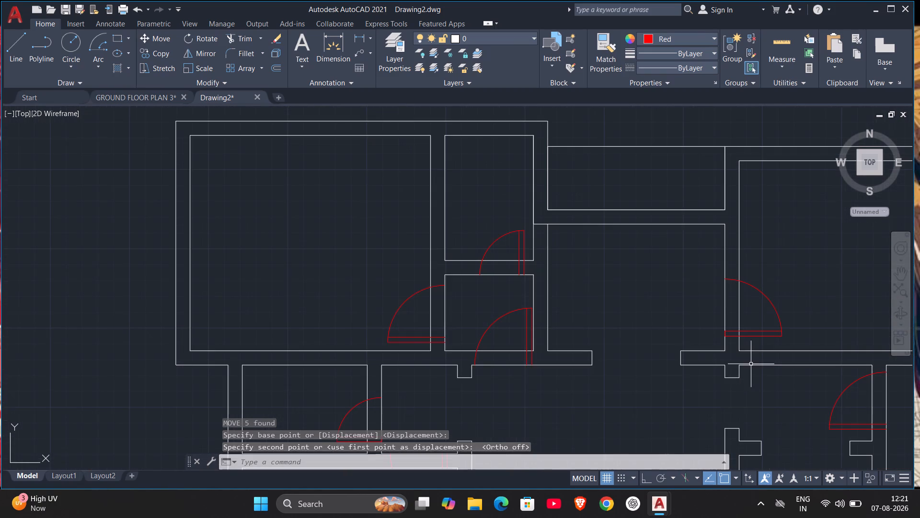
{"action": "middle_click_drag", "start_coordinate": [751, 364], "coordinate": [687, 280]}
{"action": "scroll", "coordinate": [687, 280], "scroll_direction": "down", "scroll_amount": 3}
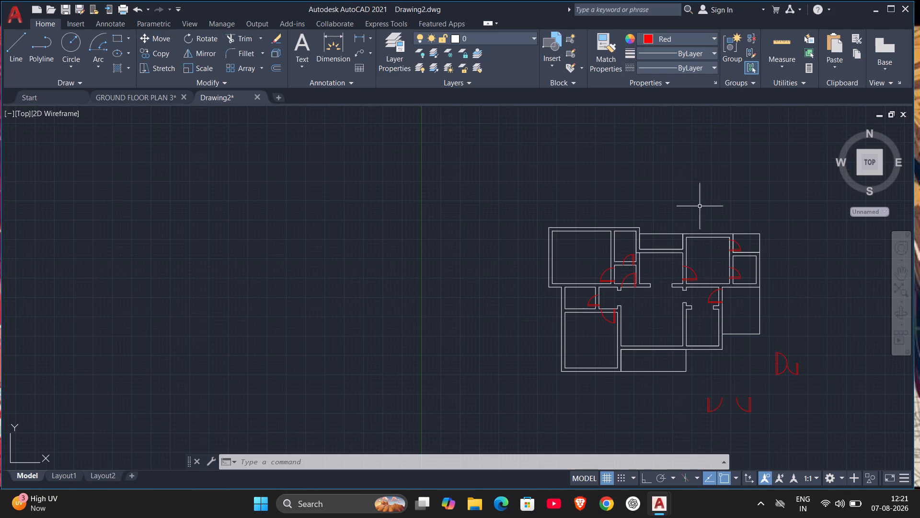
{"action": "scroll", "coordinate": [727, 460], "scroll_direction": "up", "scroll_amount": 3}
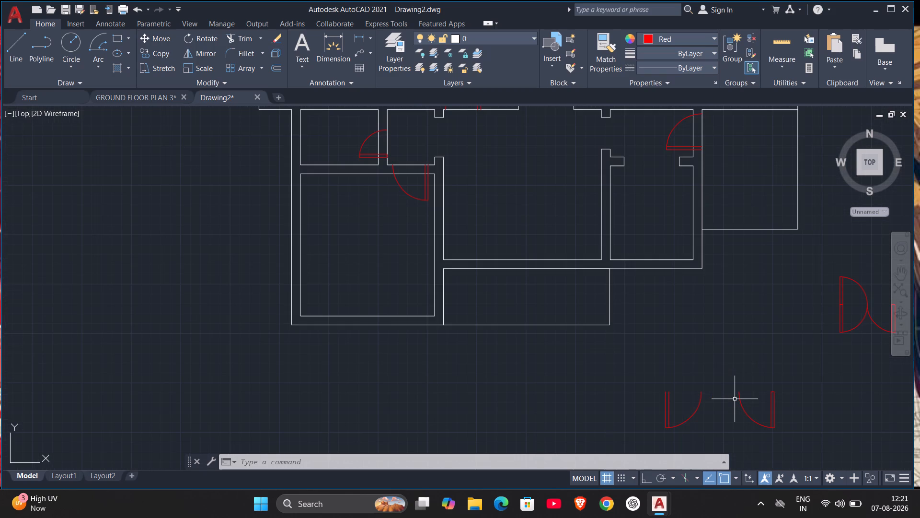
{"action": "scroll", "coordinate": [748, 408], "scroll_direction": "up", "scroll_amount": 2}
{"action": "scroll", "coordinate": [746, 404], "scroll_direction": "down", "scroll_amount": 2}
{"action": "middle_click_drag", "start_coordinate": [746, 404], "coordinate": [701, 323]}
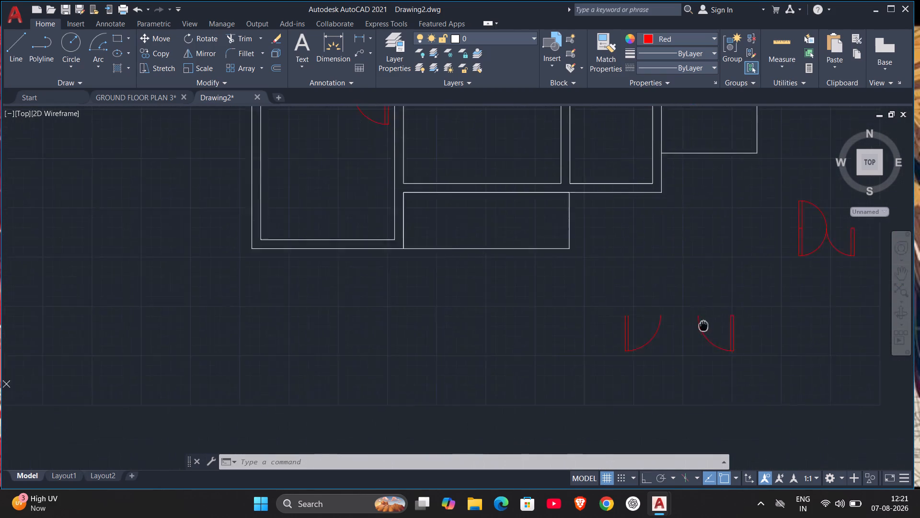
{"action": "middle_click_drag", "start_coordinate": [701, 323], "coordinate": [696, 315]}
{"action": "left_click_drag", "start_coordinate": [670, 291], "coordinate": [681, 301]}
{"action": "left_click", "coordinate": [745, 373]}
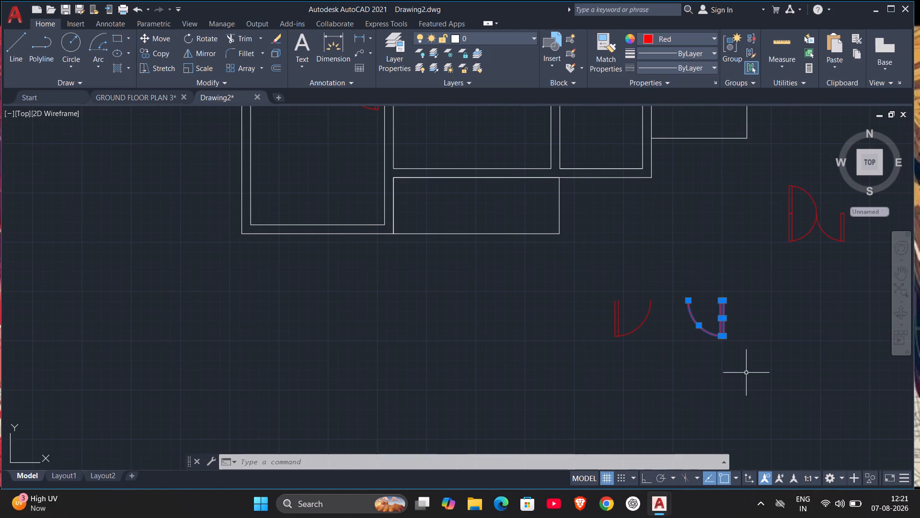
{"action": "key", "text": "m"}
{"action": "key", "text": "Return"}
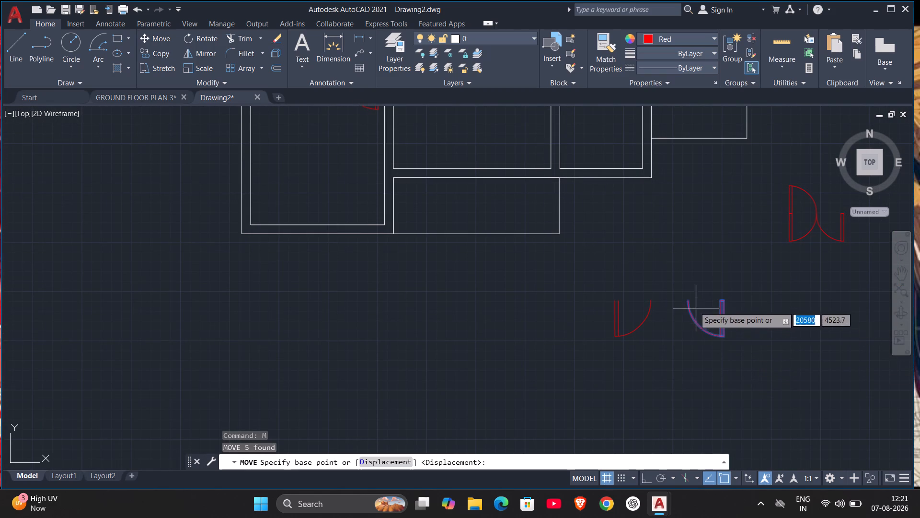
{"action": "scroll", "coordinate": [693, 304], "scroll_direction": "up", "scroll_amount": 2}
{"action": "left_click", "coordinate": [679, 298]}
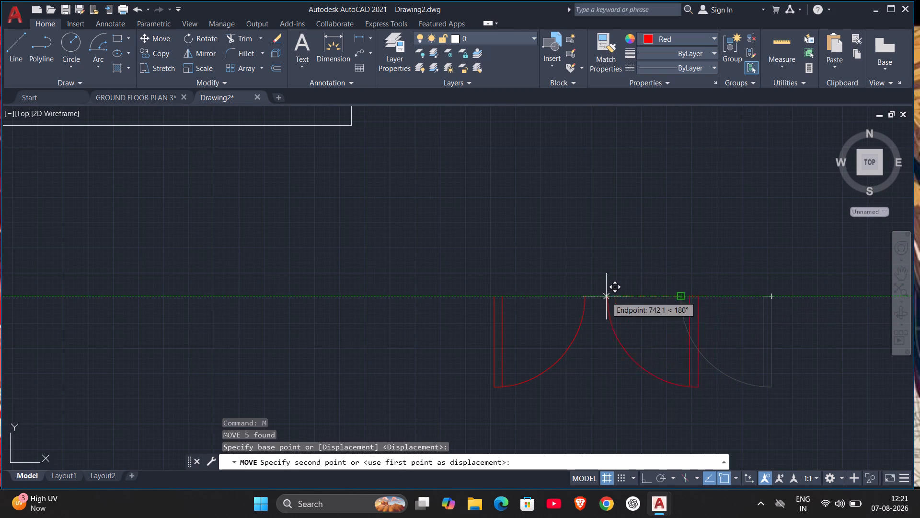
{"action": "left_click", "coordinate": [585, 298]}
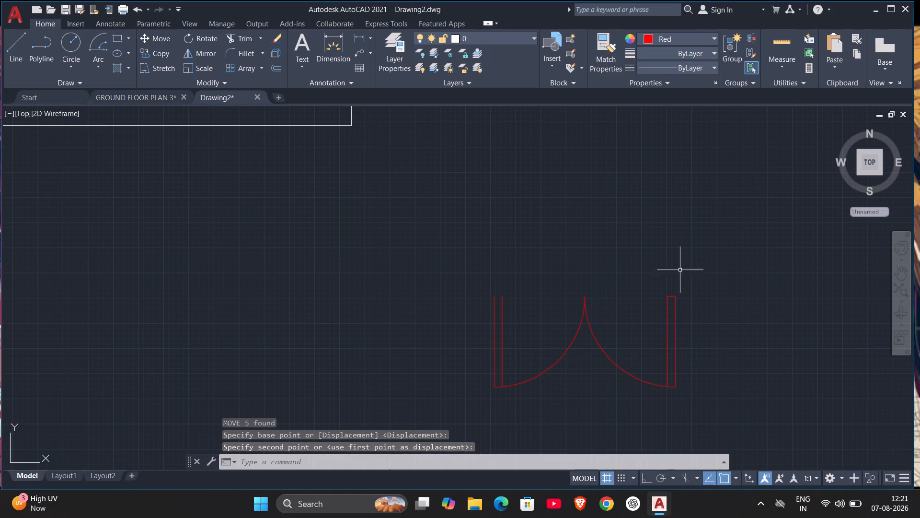
Draw a short line closing the open top end of the double door's west leaf.
{"action": "scroll", "coordinate": [672, 289], "scroll_direction": "down", "scroll_amount": 1}
{"action": "scroll", "coordinate": [673, 291], "scroll_direction": "up", "scroll_amount": 3}
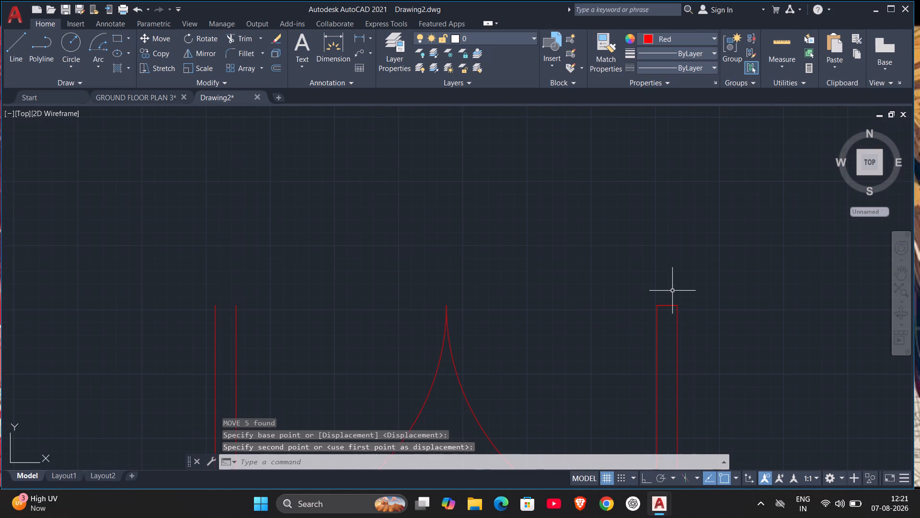
{"action": "scroll", "coordinate": [672, 291], "scroll_direction": "down", "scroll_amount": 4}
{"action": "middle_click_drag", "start_coordinate": [726, 330], "coordinate": [724, 304]}
{"action": "scroll", "coordinate": [659, 279], "scroll_direction": "up", "scroll_amount": 3}
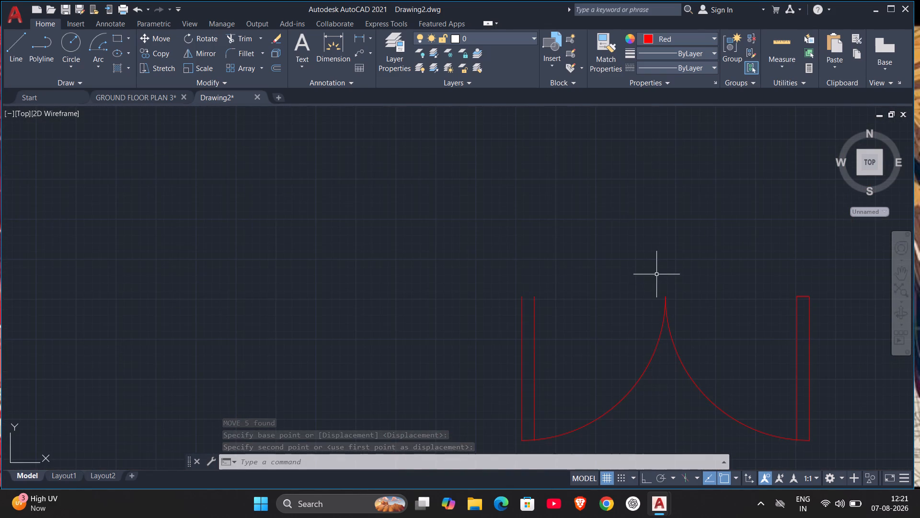
{"action": "scroll", "coordinate": [644, 293], "scroll_direction": "down", "scroll_amount": 1}
{"action": "key", "text": "l"}
{"action": "key", "text": "Return"}
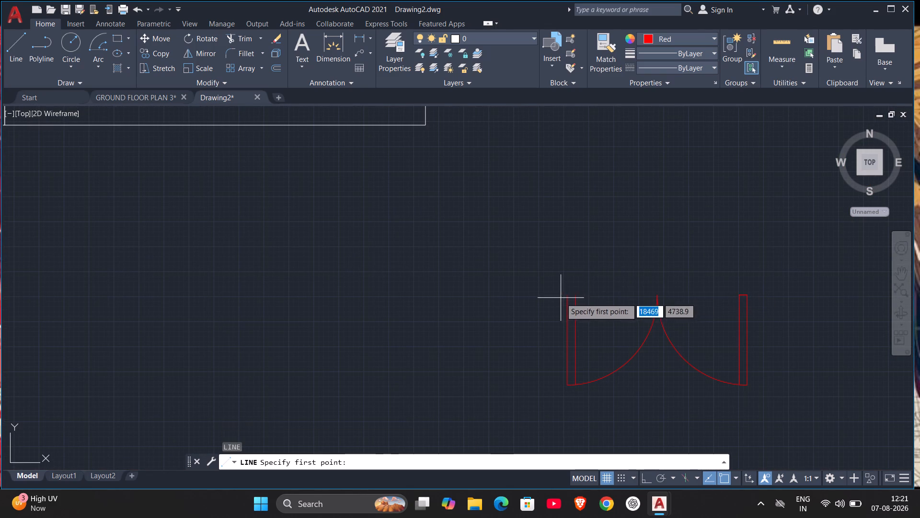
{"action": "scroll", "coordinate": [562, 296], "scroll_direction": "up", "scroll_amount": 3}
{"action": "left_click", "coordinate": [585, 298]}
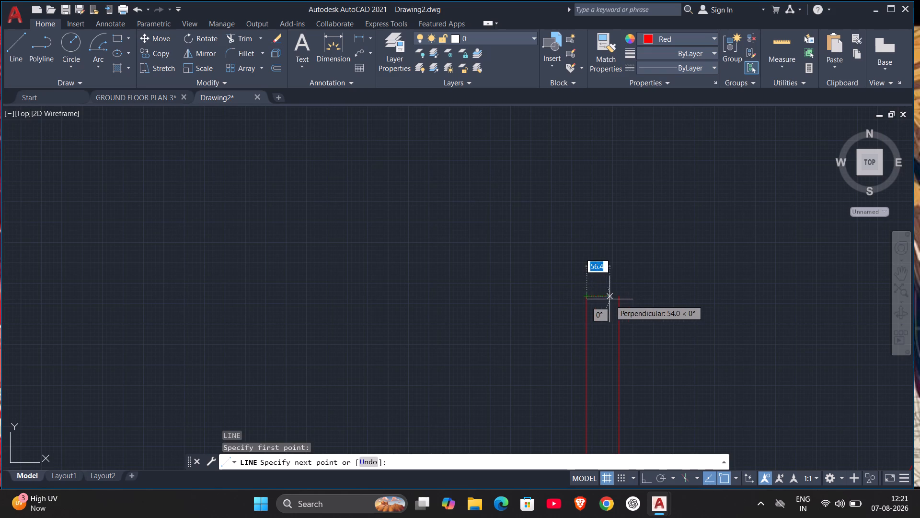
{"action": "left_click", "coordinate": [619, 296]}
{"action": "key", "text": "Escape"}
{"action": "key", "text": "Escape"}
{"action": "scroll", "coordinate": [738, 275], "scroll_direction": "down", "scroll_amount": 3}
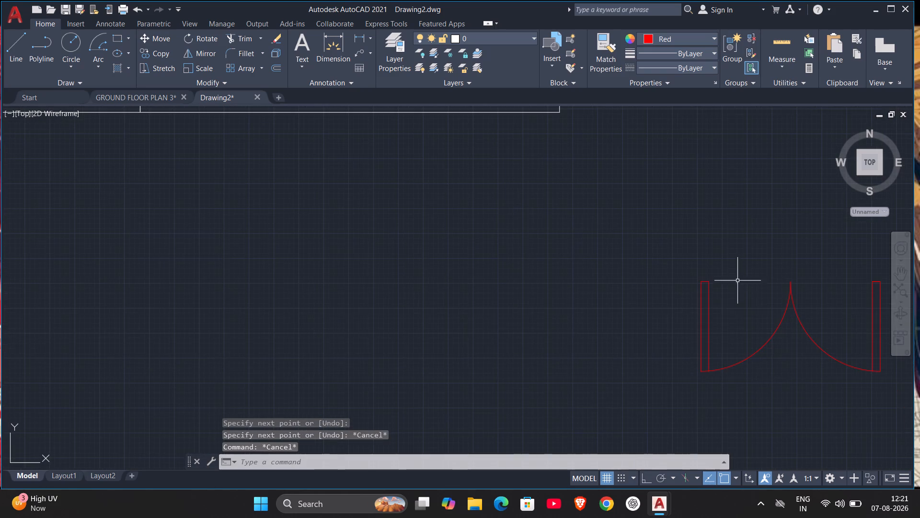
Join the lines and arcs of the double door below the plan into one polyline.
{"action": "middle_click_drag", "start_coordinate": [750, 318], "coordinate": [651, 289]}
{"action": "left_click_drag", "start_coordinate": [574, 229], "coordinate": [598, 251]}
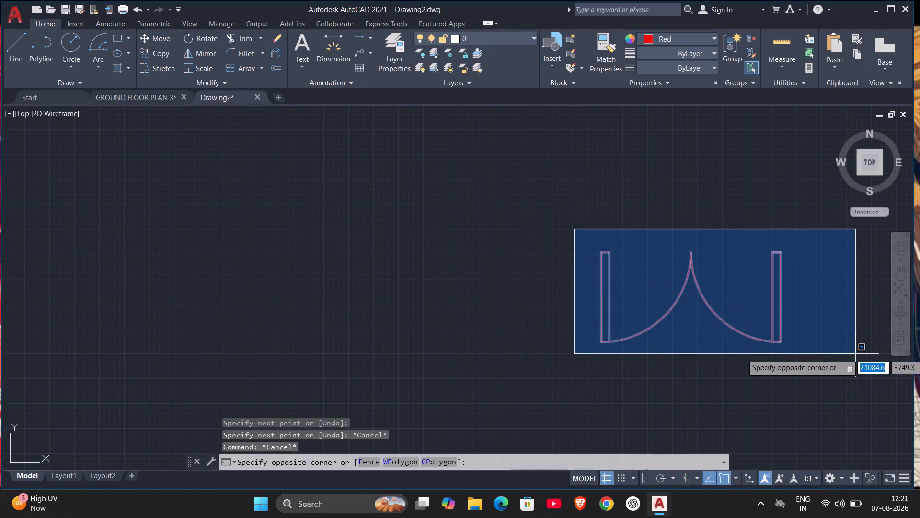
{"action": "left_click", "coordinate": [858, 363]}
{"action": "key", "text": "j"}
{"action": "key", "text": "Return"}
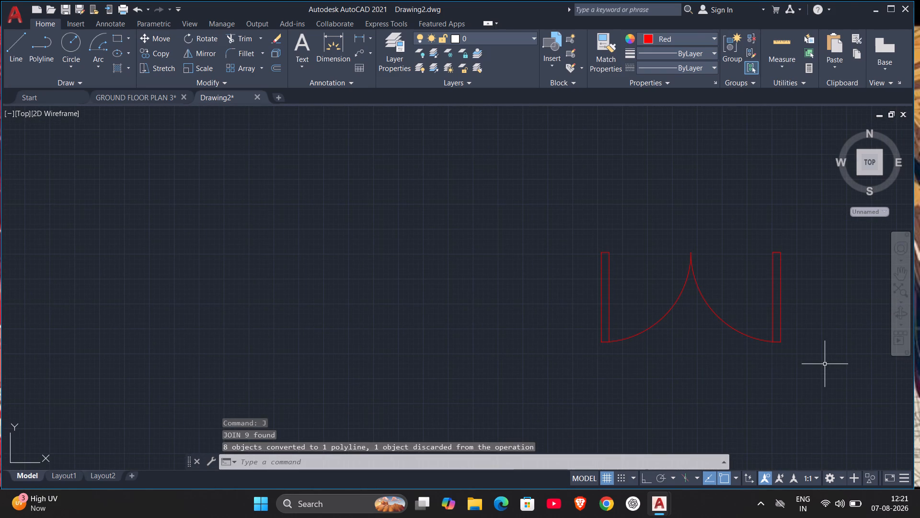
Move the double door by its arcs' meeting point onto the inner line of the large central room's south wall, east of its middle.
{"action": "left_click", "coordinate": [782, 283]}
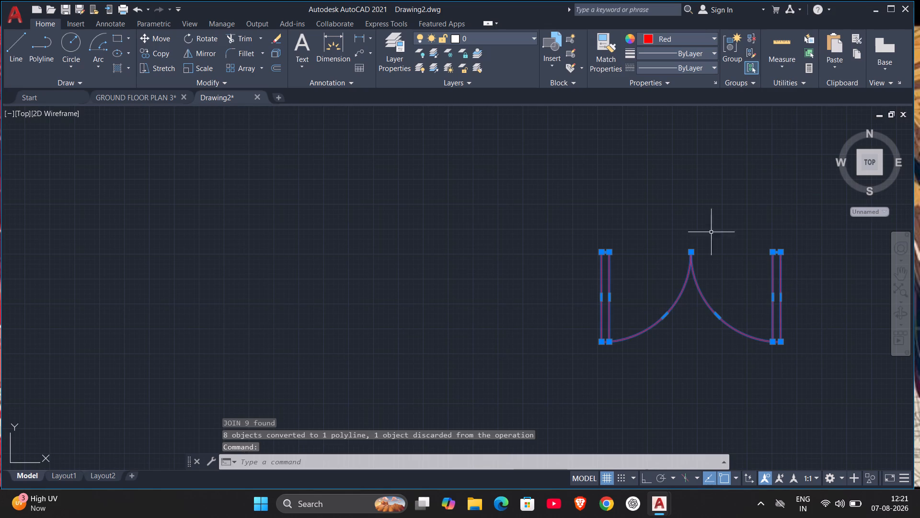
{"action": "key", "text": "m"}
{"action": "key", "text": "Return"}
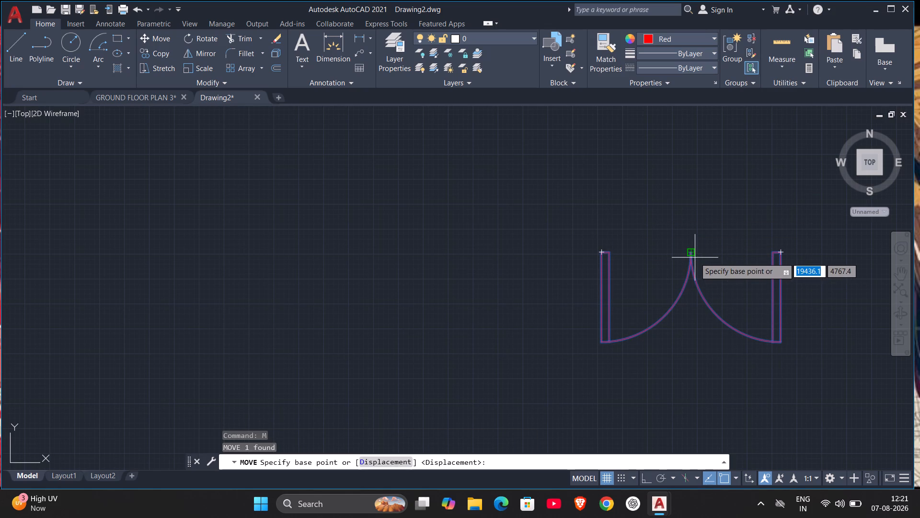
{"action": "scroll", "coordinate": [689, 256], "scroll_direction": "down", "scroll_amount": 4}
{"action": "scroll", "coordinate": [689, 256], "scroll_direction": "up", "scroll_amount": 1}
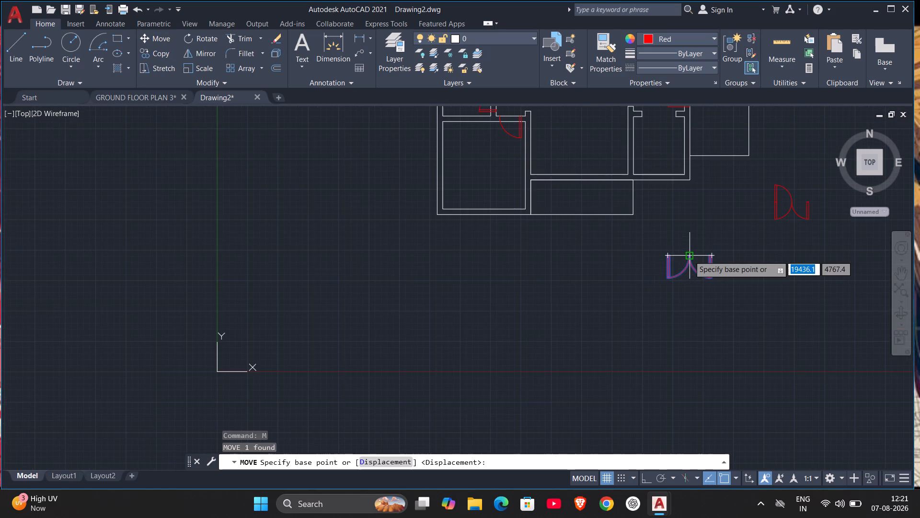
{"action": "scroll", "coordinate": [689, 256], "scroll_direction": "up", "scroll_amount": 1}
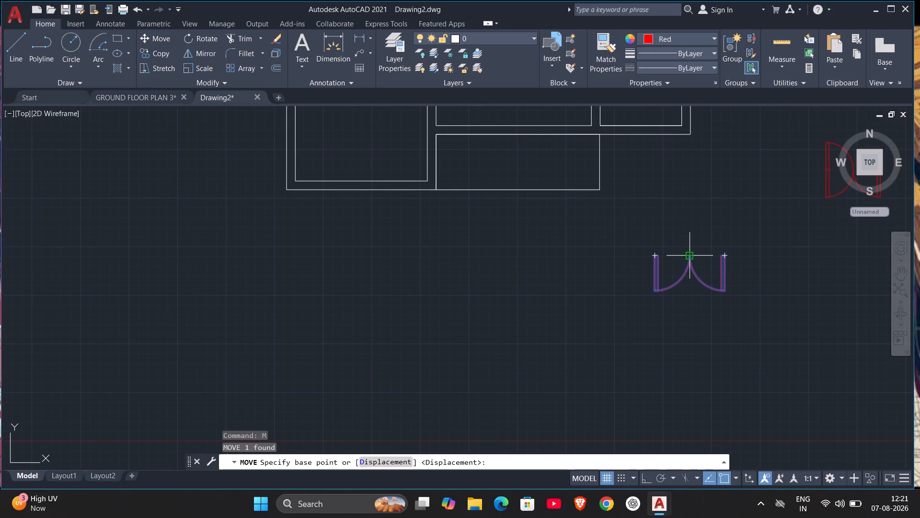
{"action": "left_click", "coordinate": [689, 255]}
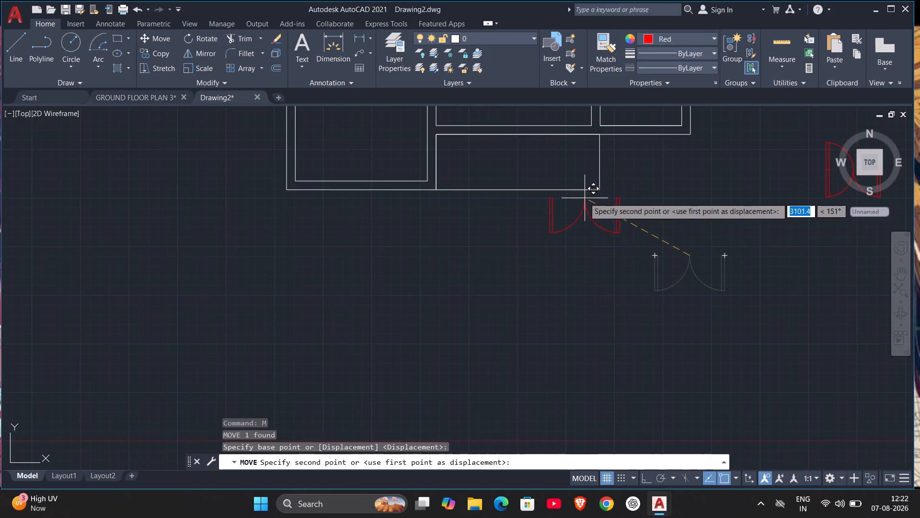
{"action": "middle_click_drag", "start_coordinate": [713, 252], "coordinate": [828, 338]}
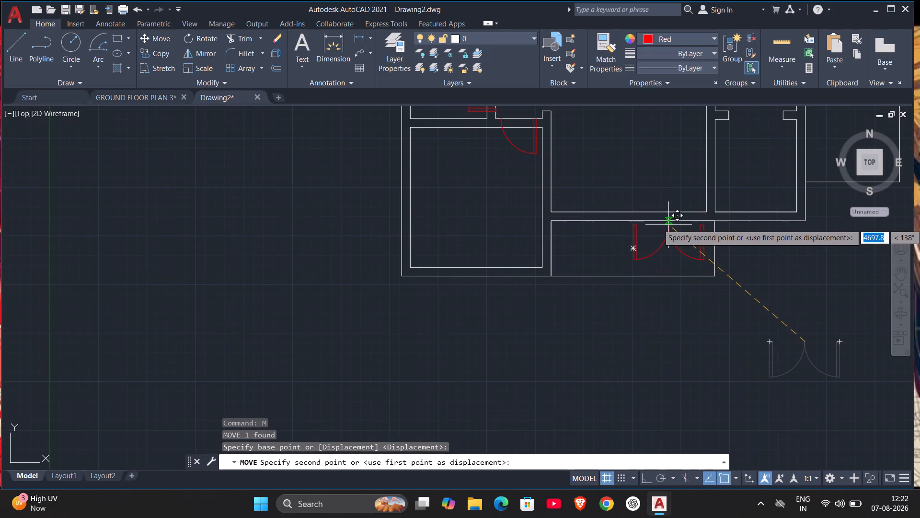
{"action": "scroll", "coordinate": [668, 223], "scroll_direction": "up", "scroll_amount": 3}
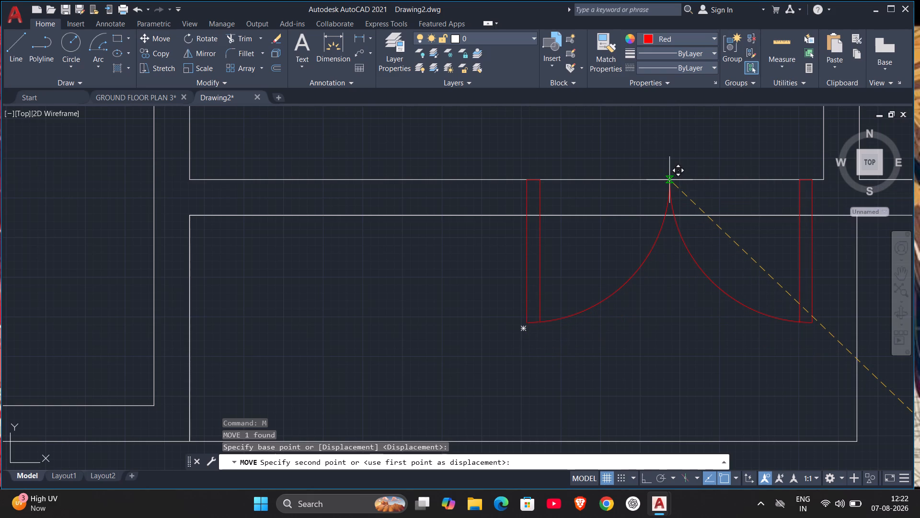
{"action": "left_click", "coordinate": [669, 180]}
Delete the short leftover line segment below the plan where the double door was.
{"action": "scroll", "coordinate": [665, 254], "scroll_direction": "down", "scroll_amount": 5}
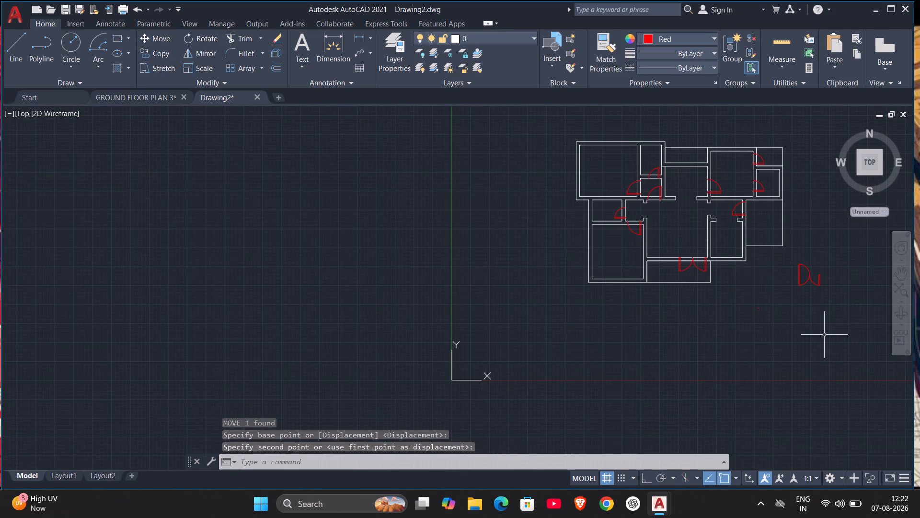
{"action": "scroll", "coordinate": [822, 335], "scroll_direction": "up", "scroll_amount": 2}
{"action": "left_click_drag", "start_coordinate": [645, 256], "coordinate": [651, 258]}
{"action": "left_click", "coordinate": [714, 301]}
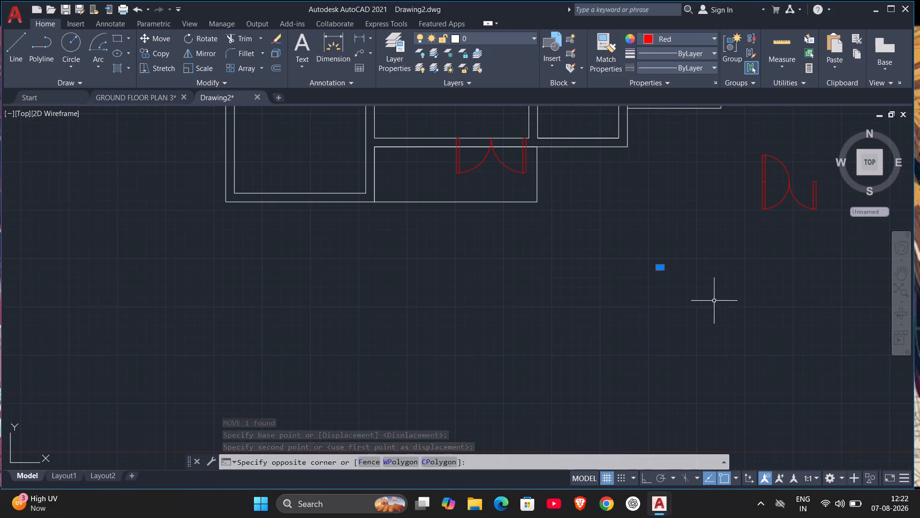
{"action": "key", "text": "Delete"}
{"action": "scroll", "coordinate": [816, 341], "scroll_direction": "down", "scroll_amount": 4}
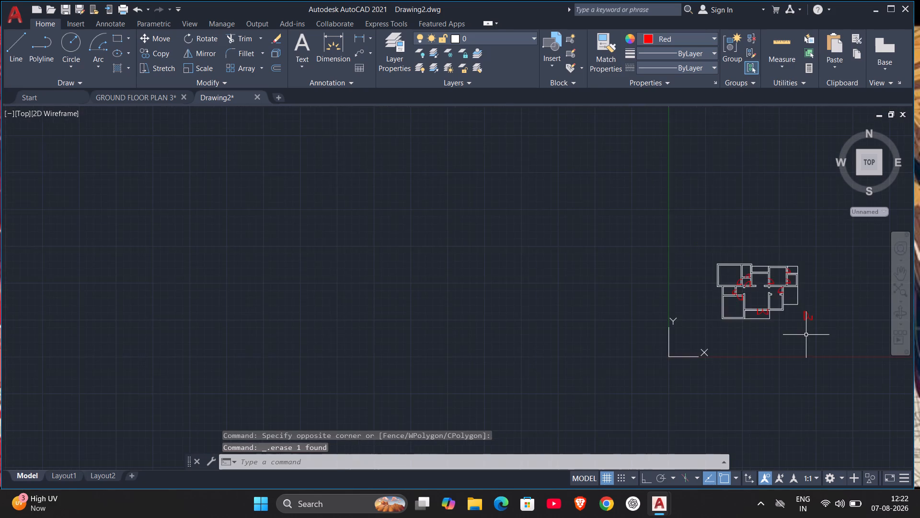
Trim both wall lines out of the door opening in the south wall of the small room beside the large northwest room.
{"action": "scroll", "coordinate": [803, 330], "scroll_direction": "up", "scroll_amount": 3}
{"action": "middle_click_drag", "start_coordinate": [799, 301], "coordinate": [858, 341]}
{"action": "scroll", "coordinate": [808, 333], "scroll_direction": "up", "scroll_amount": 1}
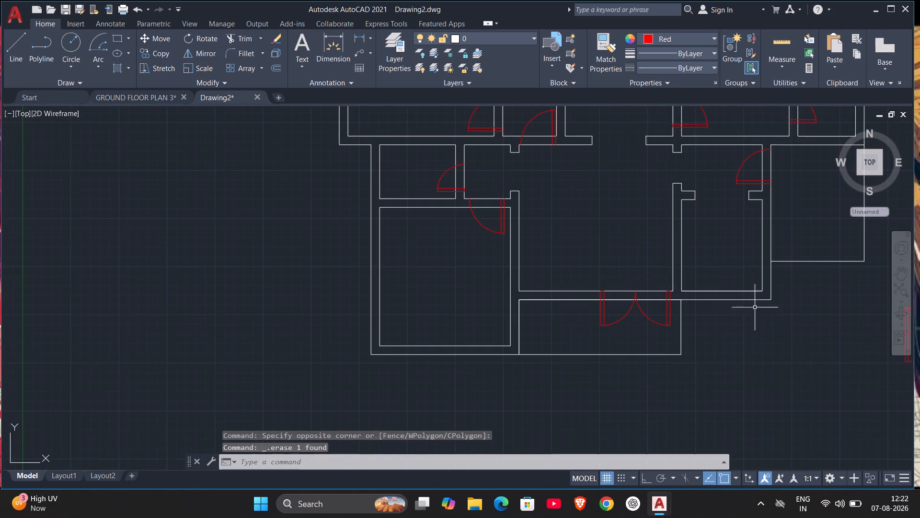
{"action": "scroll", "coordinate": [736, 295], "scroll_direction": "up", "scroll_amount": 1}
{"action": "middle_click_drag", "start_coordinate": [730, 292], "coordinate": [919, 440]}
{"action": "middle_click_drag", "start_coordinate": [729, 291], "coordinate": [724, 380]}
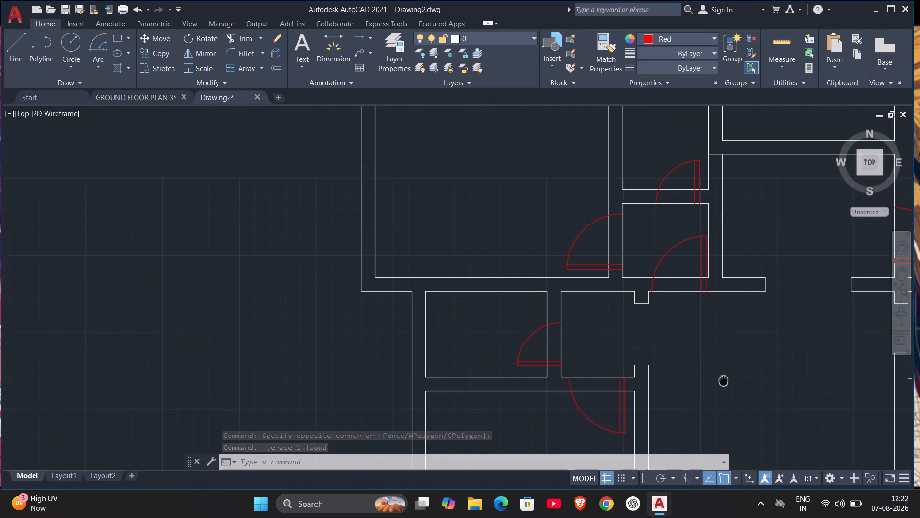
{"action": "middle_click_drag", "start_coordinate": [724, 380], "coordinate": [723, 381]}
{"action": "type", "text": "TR"}
{"action": "key", "text": "Return"}
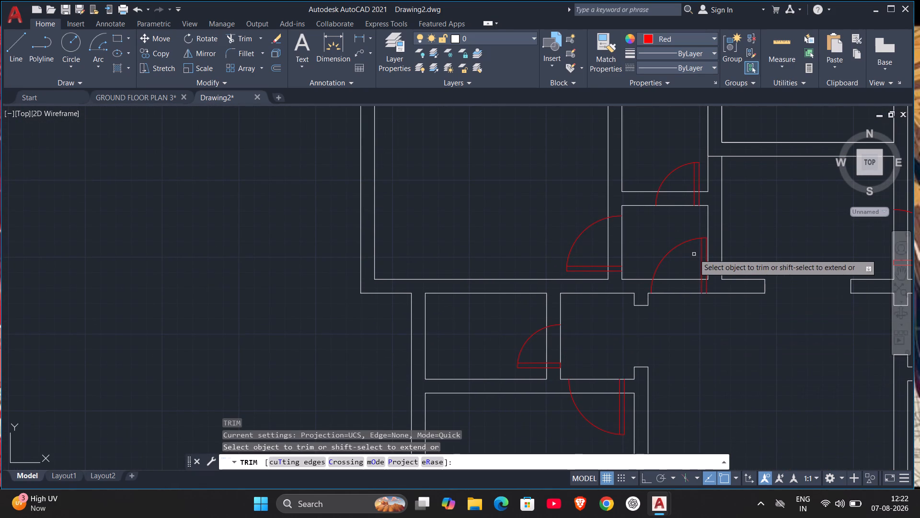
{"action": "left_click", "coordinate": [678, 292]}
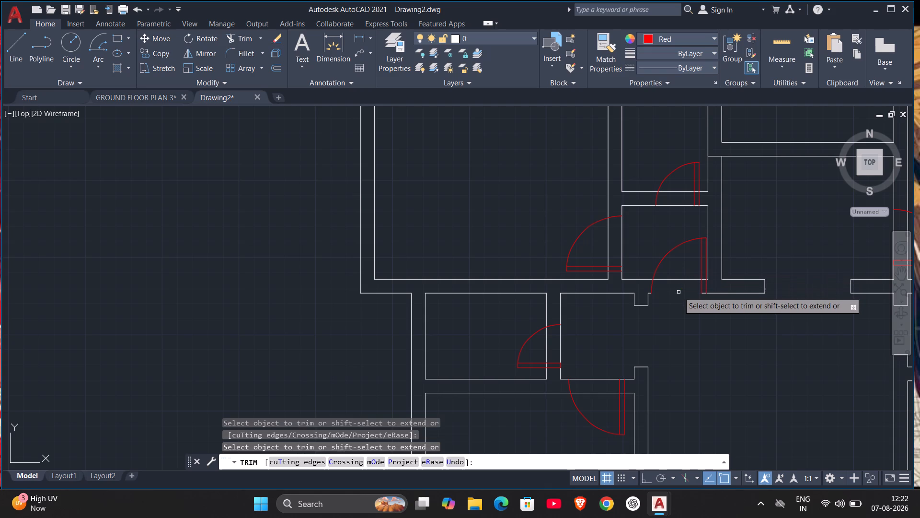
{"action": "left_click_drag", "start_coordinate": [680, 264], "coordinate": [676, 297]}
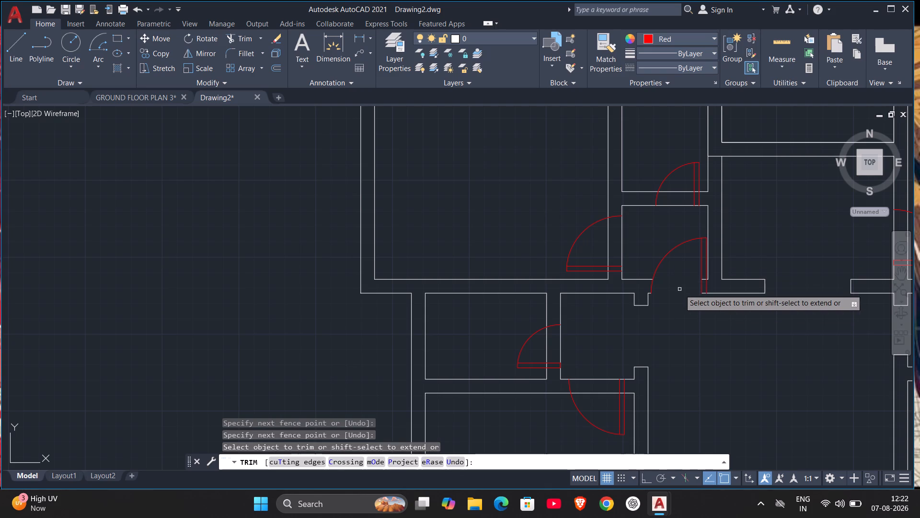
Trim the wall lines inside the four remaining single-door openings in the western half of the plan.
{"action": "scroll", "coordinate": [680, 288], "scroll_direction": "up", "scroll_amount": 1}
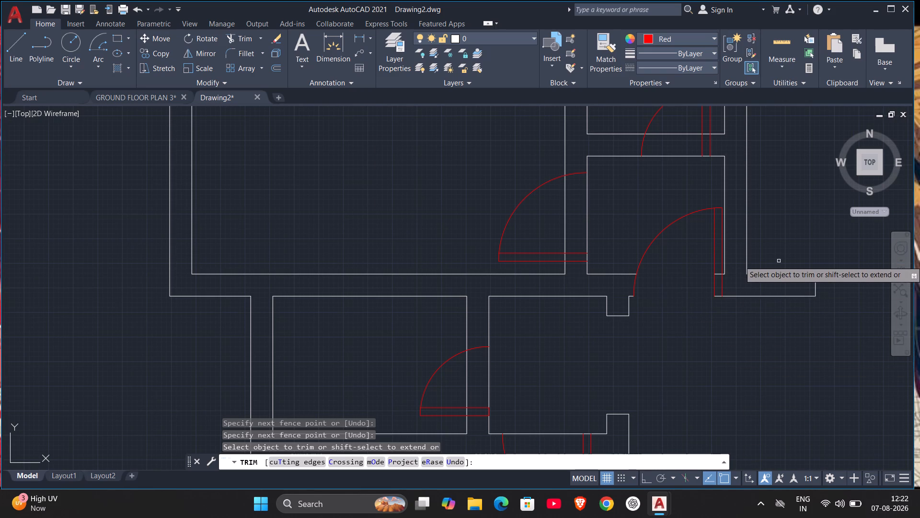
{"action": "scroll", "coordinate": [758, 272], "scroll_direction": "up", "scroll_amount": 2}
{"action": "scroll", "coordinate": [575, 289], "scroll_direction": "down", "scroll_amount": 2}
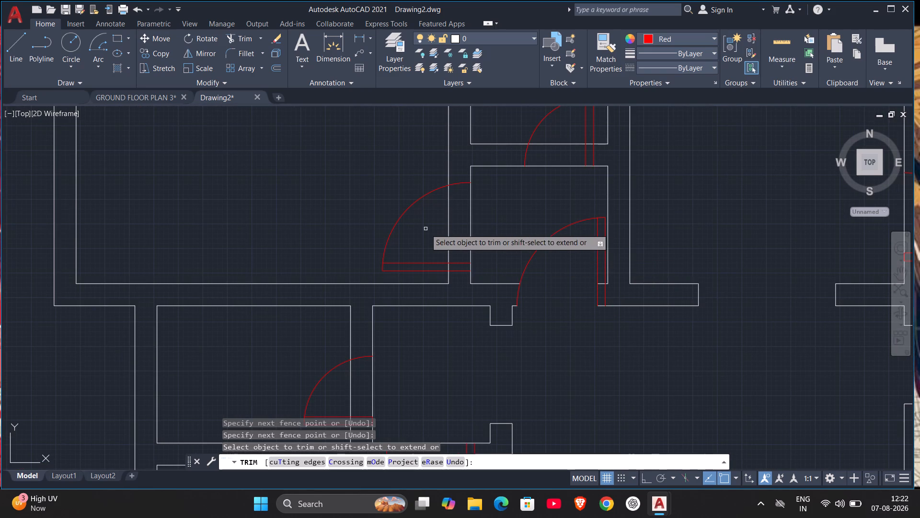
{"action": "left_click_drag", "start_coordinate": [425, 224], "coordinate": [474, 233]}
{"action": "left_click_drag", "start_coordinate": [569, 138], "coordinate": [550, 184]}
{"action": "left_click_drag", "start_coordinate": [338, 385], "coordinate": [382, 389]}
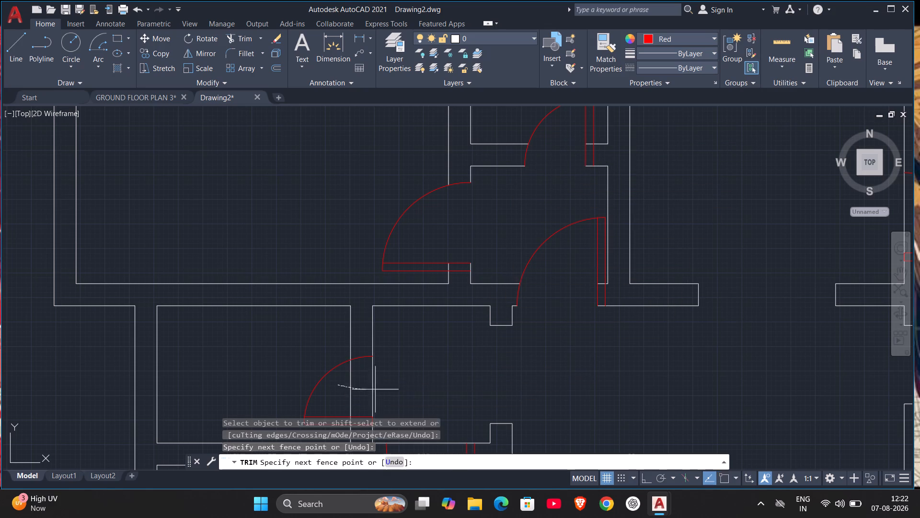
{"action": "left_click_drag", "start_coordinate": [382, 389], "coordinate": [406, 389]}
{"action": "scroll", "coordinate": [453, 392], "scroll_direction": "down", "scroll_amount": 1}
{"action": "middle_click_drag", "start_coordinate": [462, 357], "coordinate": [501, 235]}
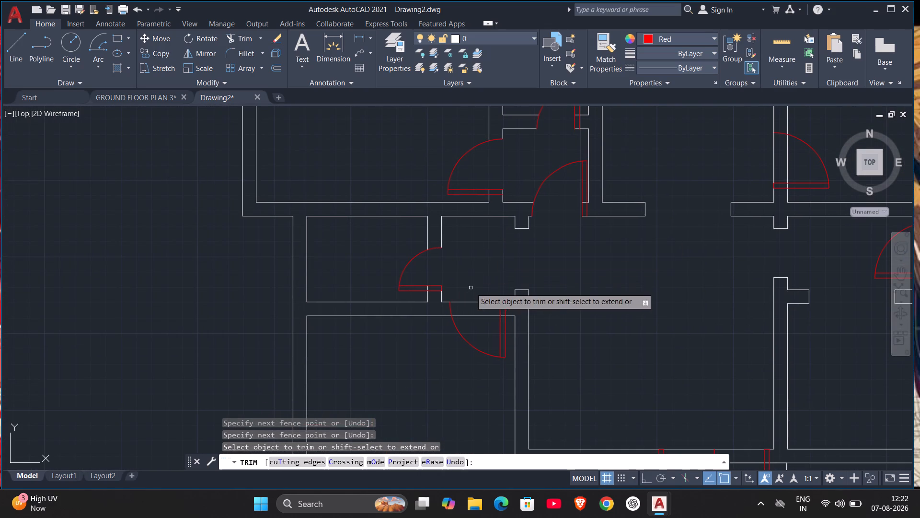
{"action": "left_click_drag", "start_coordinate": [479, 287], "coordinate": [477, 324]}
Trim the wall lines crossing the four single-door openings in and just south of the northeast room.
{"action": "middle_click_drag", "start_coordinate": [632, 280], "coordinate": [517, 330]}
{"action": "scroll", "coordinate": [632, 280], "scroll_direction": "down", "scroll_amount": 1}
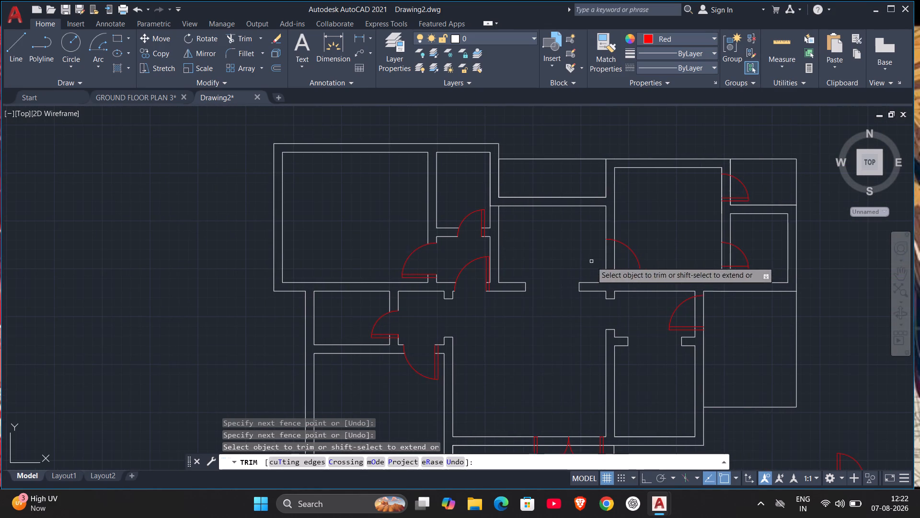
{"action": "left_click_drag", "start_coordinate": [622, 260], "coordinate": [559, 263]}
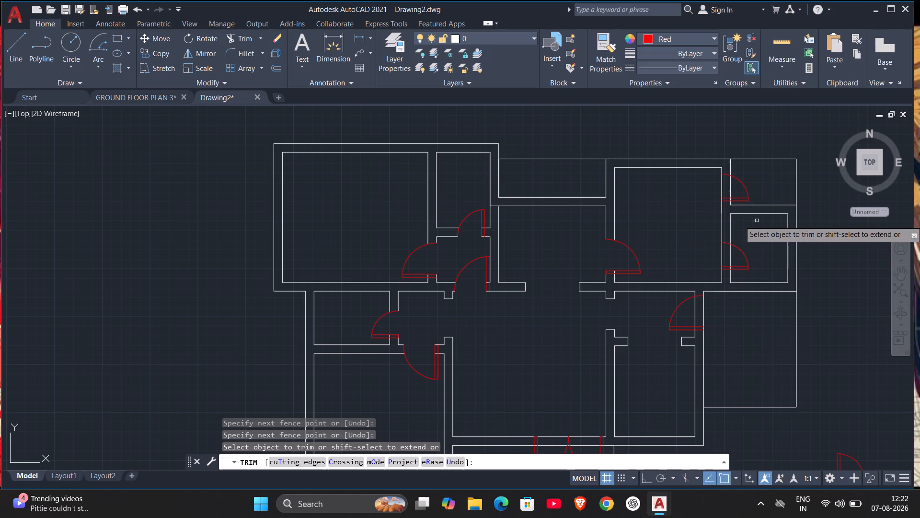
{"action": "scroll", "coordinate": [736, 195], "scroll_direction": "up", "scroll_amount": 2}
{"action": "left_click_drag", "start_coordinate": [732, 185], "coordinate": [666, 184]}
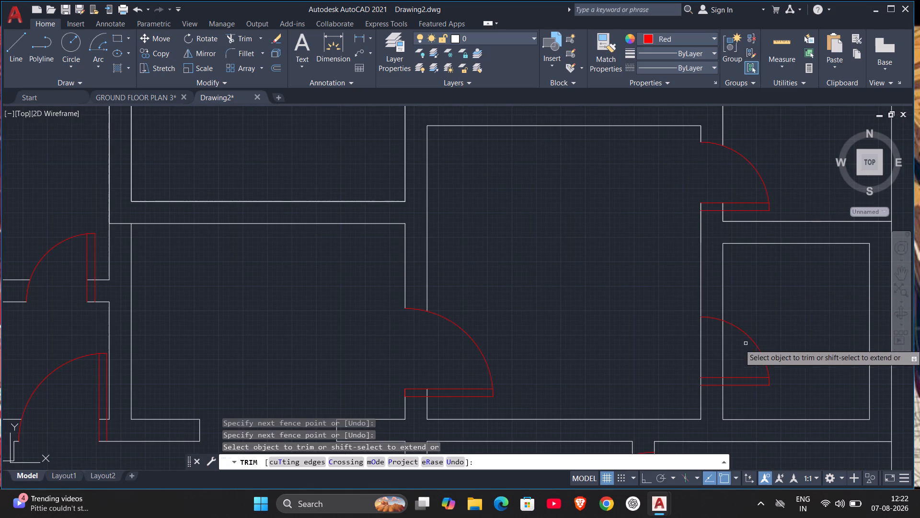
{"action": "left_click_drag", "start_coordinate": [736, 353], "coordinate": [606, 322]}
{"action": "scroll", "coordinate": [660, 335], "scroll_direction": "down", "scroll_amount": 2}
{"action": "middle_click_drag", "start_coordinate": [714, 367], "coordinate": [717, 249]}
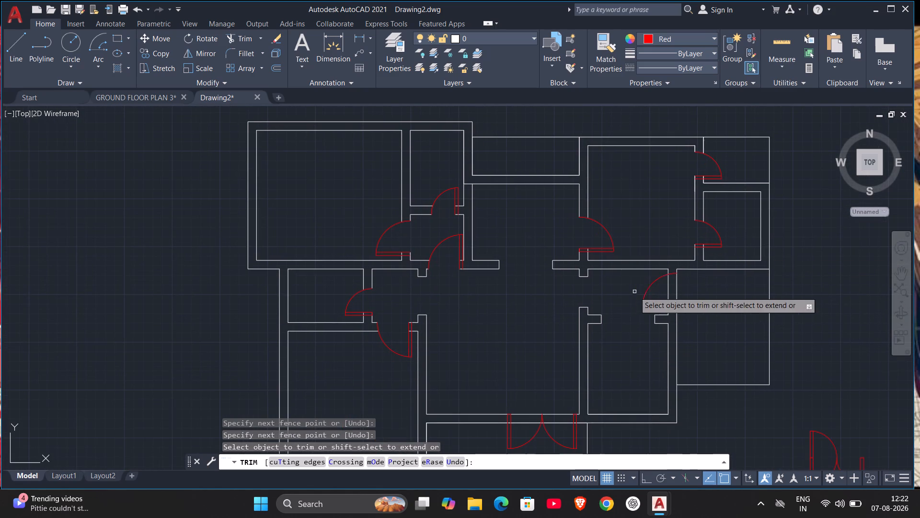
{"action": "left_click_drag", "start_coordinate": [661, 295], "coordinate": [721, 294]}
Trim the wall lines across the double door in the central room's south wall, including the short piece between its arcs.
{"action": "left_click_drag", "start_coordinate": [561, 404], "coordinate": [561, 407]}
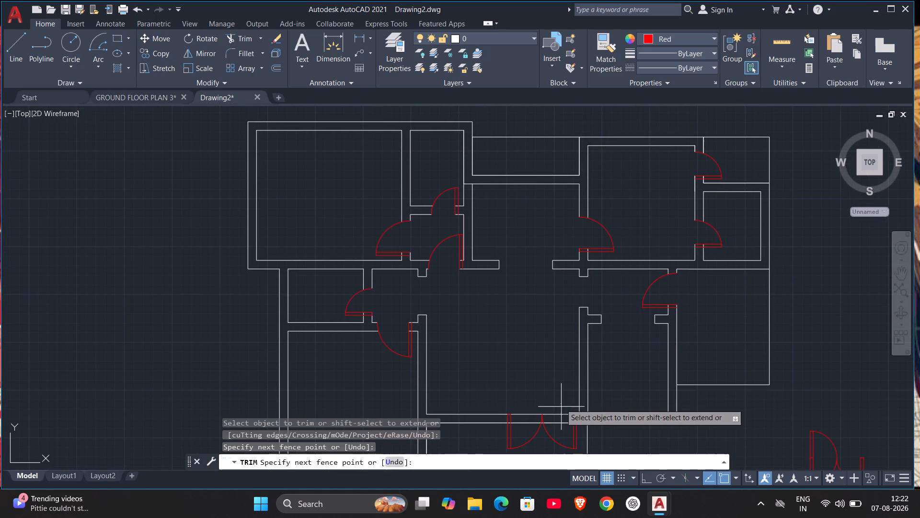
{"action": "left_click_drag", "start_coordinate": [561, 407], "coordinate": [558, 428]}
{"action": "left_click_drag", "start_coordinate": [533, 401], "coordinate": [524, 436]}
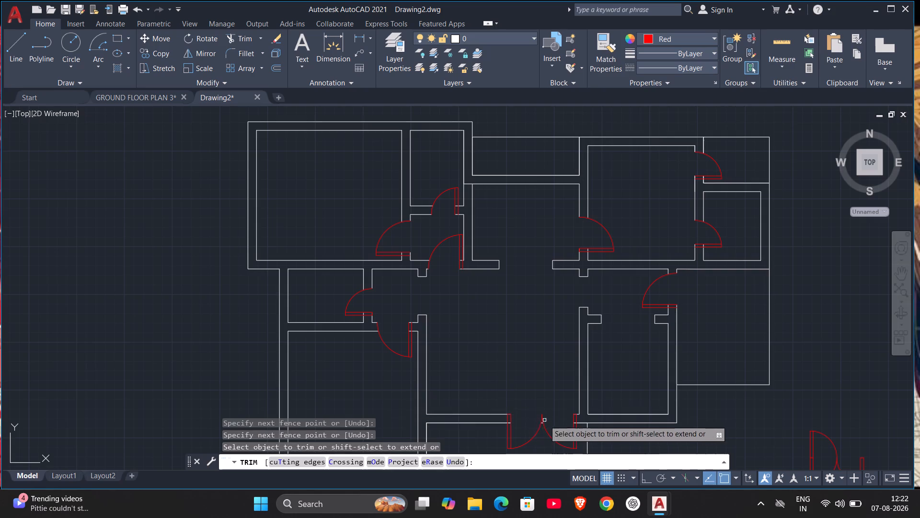
{"action": "scroll", "coordinate": [545, 433], "scroll_direction": "up", "scroll_amount": 5}
{"action": "left_click", "coordinate": [504, 400]}
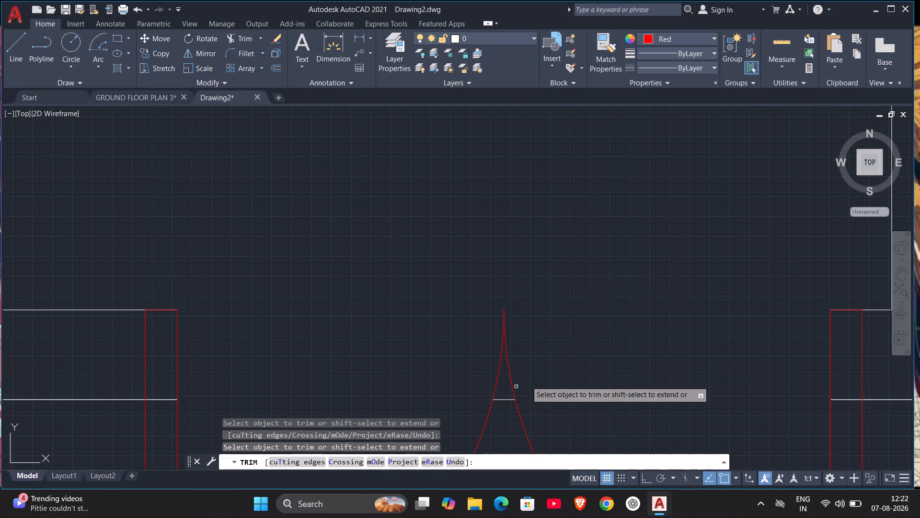
{"action": "left_click", "coordinate": [509, 400]}
Examine the double door's arc meeting point and the trimmed door openings across the whole plan.
{"action": "scroll", "coordinate": [584, 371], "scroll_direction": "down", "scroll_amount": 5}
{"action": "scroll", "coordinate": [605, 376], "scroll_direction": "up", "scroll_amount": 2}
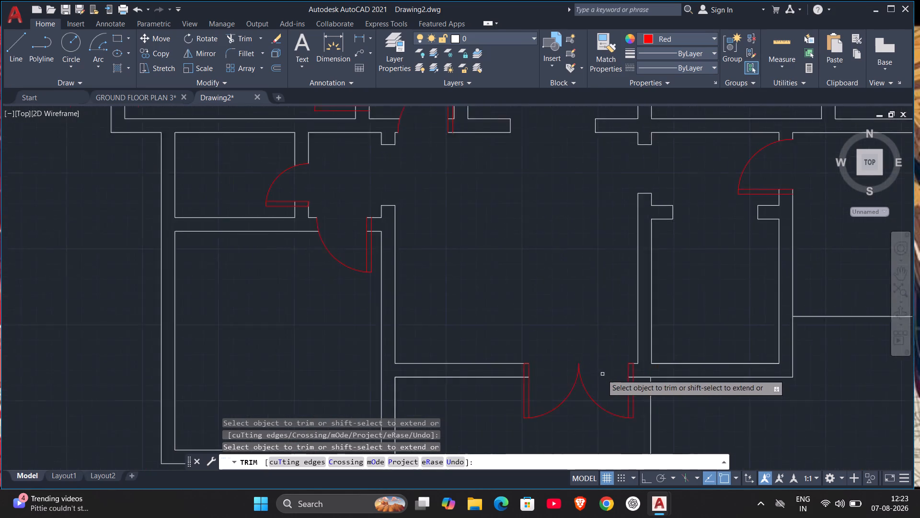
{"action": "scroll", "coordinate": [600, 373], "scroll_direction": "up", "scroll_amount": 3}
{"action": "scroll", "coordinate": [548, 366], "scroll_direction": "up", "scroll_amount": 4}
{"action": "scroll", "coordinate": [494, 361], "scroll_direction": "up", "scroll_amount": 1}
{"action": "middle_click_drag", "start_coordinate": [494, 361], "coordinate": [510, 361]}
{"action": "scroll", "coordinate": [506, 361], "scroll_direction": "down", "scroll_amount": 1}
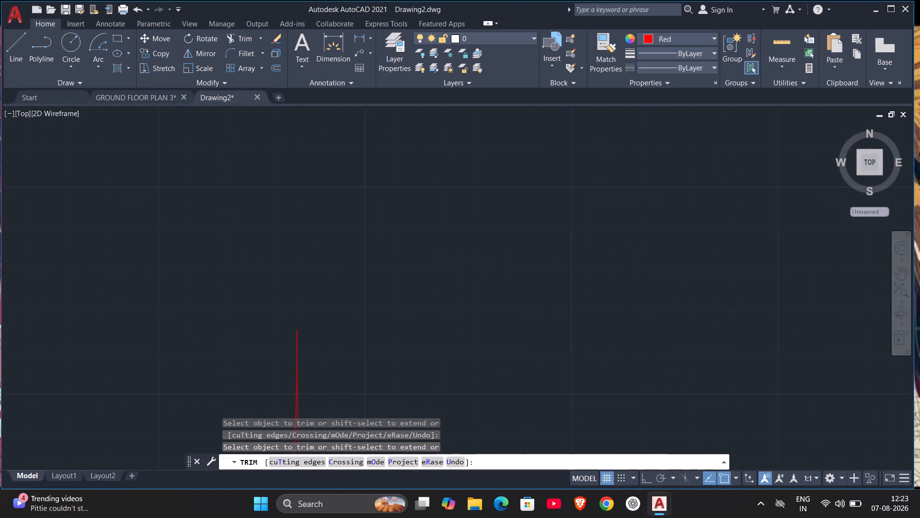
{"action": "middle_click_drag", "start_coordinate": [510, 361], "coordinate": [517, 361]}
{"action": "scroll", "coordinate": [510, 361], "scroll_direction": "down", "scroll_amount": 13}
{"action": "middle_click_drag", "start_coordinate": [667, 405], "coordinate": [674, 371]}
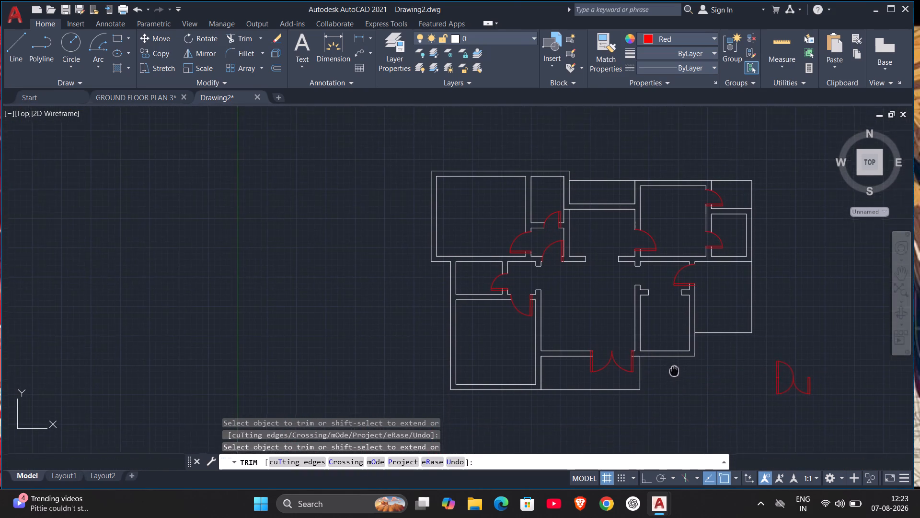
{"action": "middle_click_drag", "start_coordinate": [674, 371], "coordinate": [696, 365]}
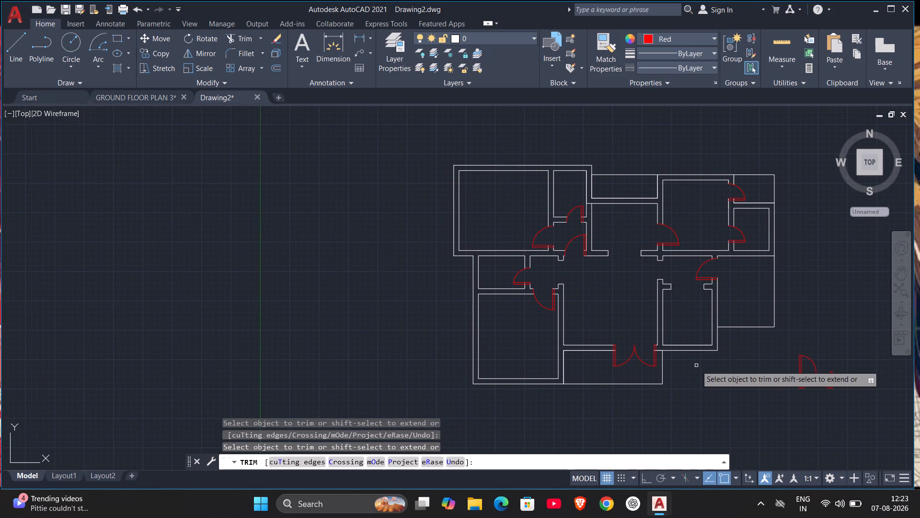
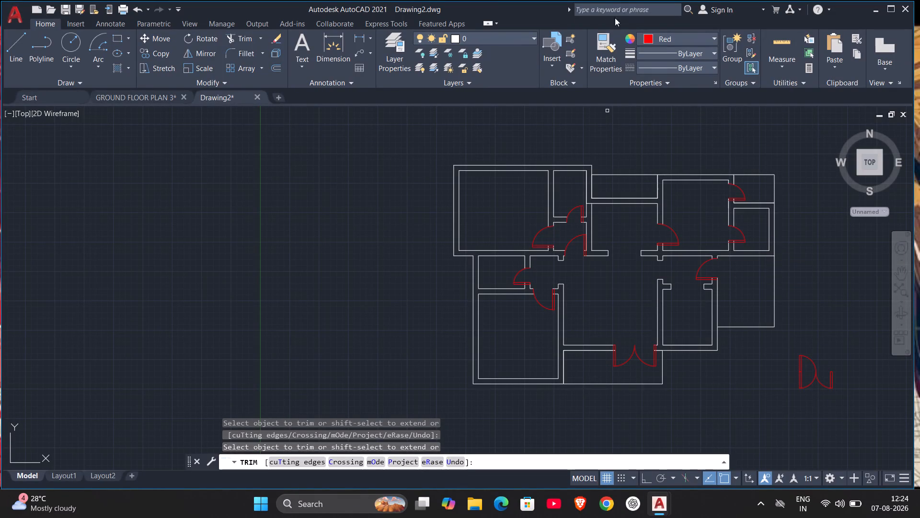
End the trimming and set the current drawing colour to yellow.
{"action": "left_click", "coordinate": [644, 35]}
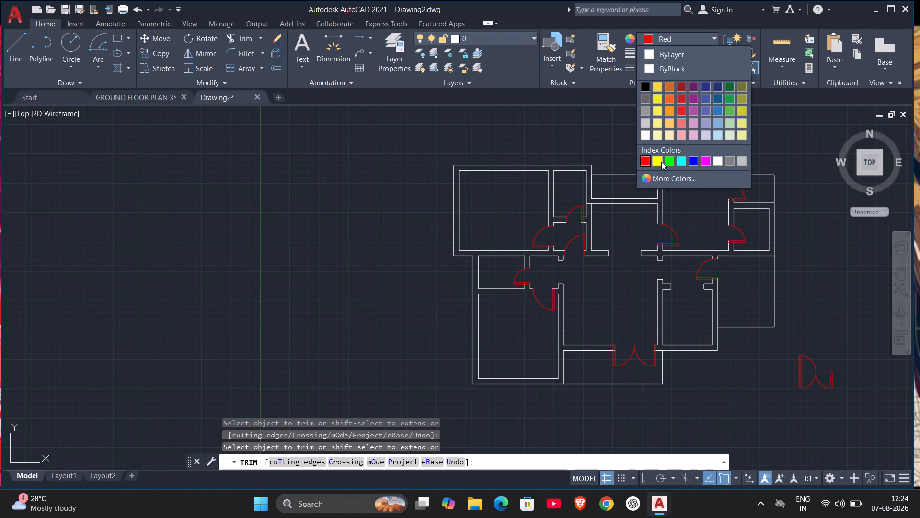
{"action": "left_click", "coordinate": [662, 160]}
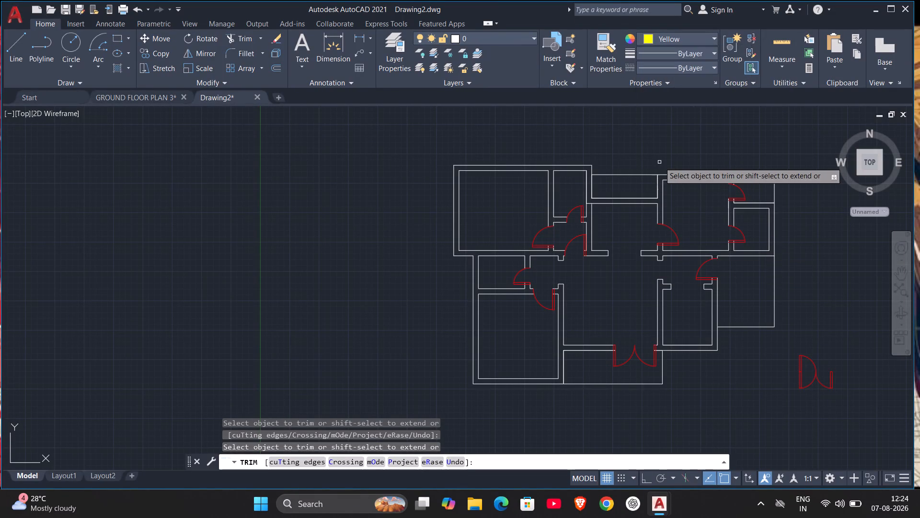
{"action": "middle_click_drag", "start_coordinate": [763, 345], "coordinate": [759, 341]}
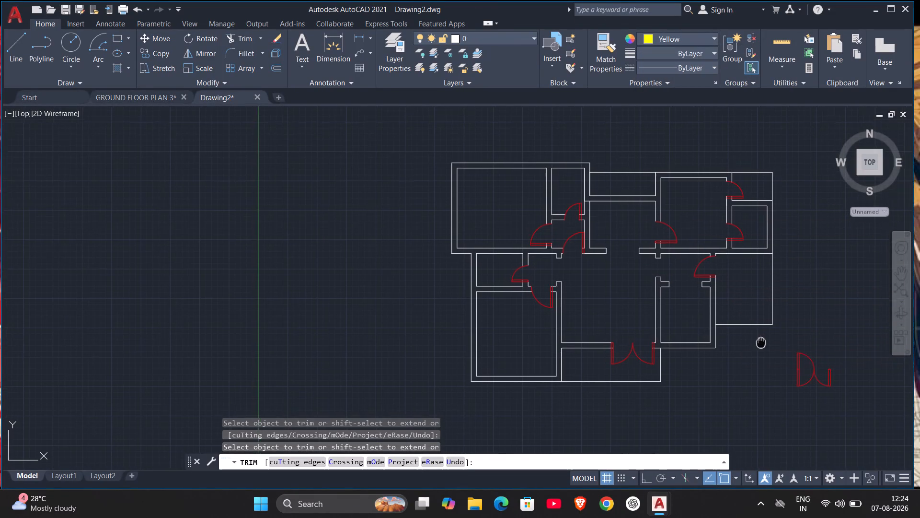
{"action": "middle_click_drag", "start_coordinate": [759, 341], "coordinate": [618, 243]}
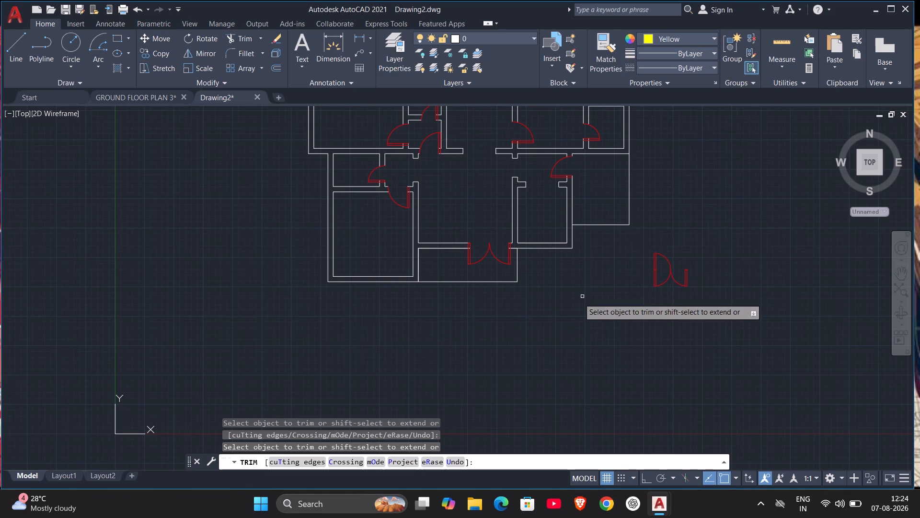
{"action": "key", "text": "Escape"}
{"action": "key", "text": "Escape"}
{"action": "key", "text": "Escape"}
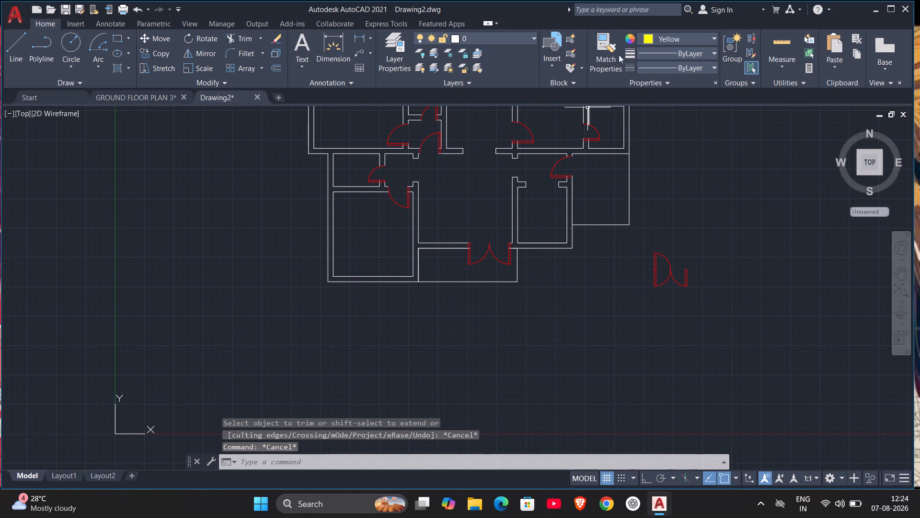
{"action": "left_click", "coordinate": [648, 34]}
{"action": "left_click", "coordinate": [653, 159]}
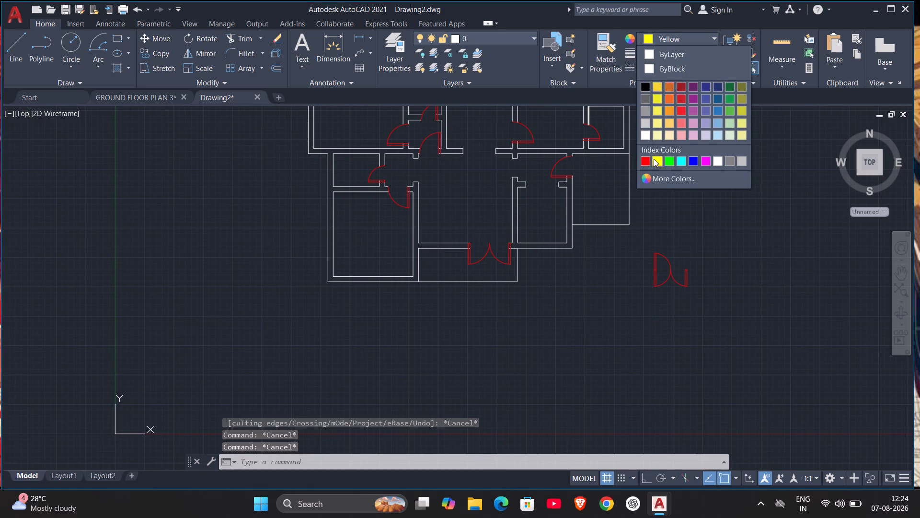
With ortho on, draw a closed 1200 by 225 rectangle from lines in the empty space south of the plan.
{"action": "key", "text": "l"}
{"action": "key", "text": "apostrophe"}
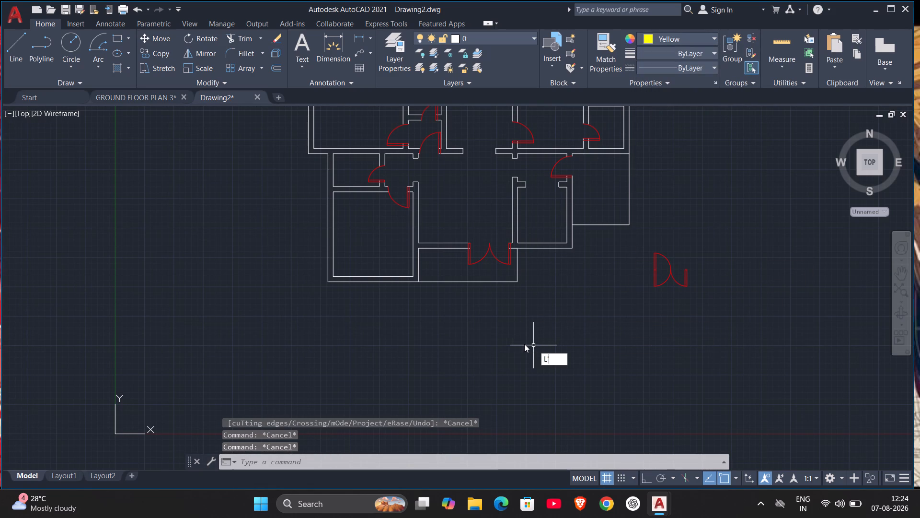
{"action": "key", "text": "BackSpace"}
{"action": "key", "text": "Return"}
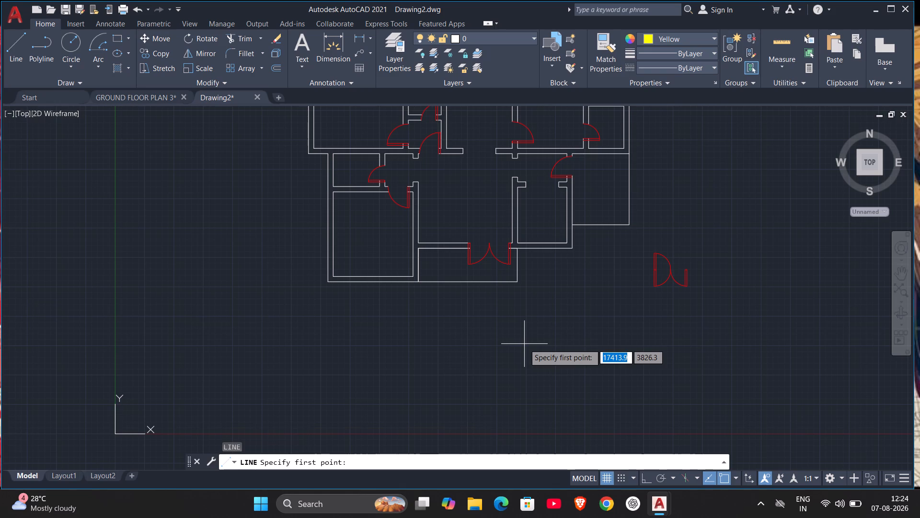
{"action": "left_click", "coordinate": [524, 344]}
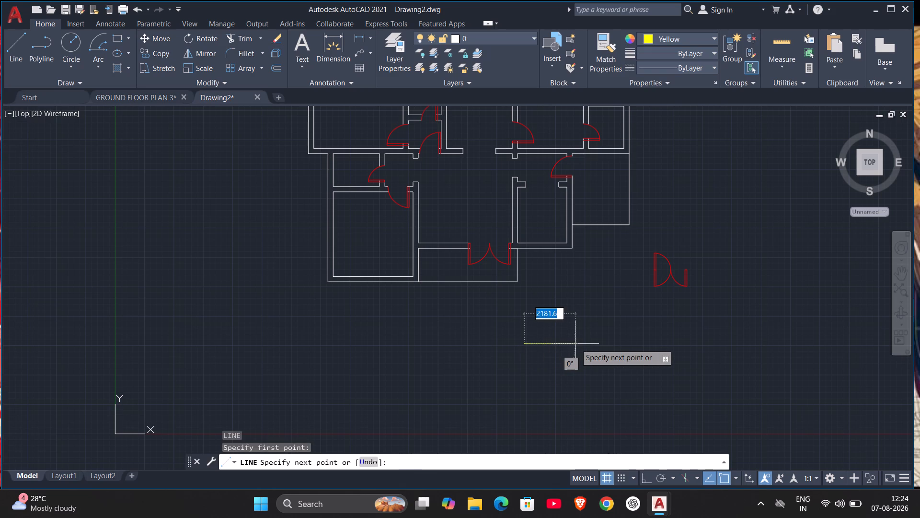
{"action": "key", "text": "F8"}
{"action": "type", "text": "1200"}
{"action": "key", "text": "Return"}
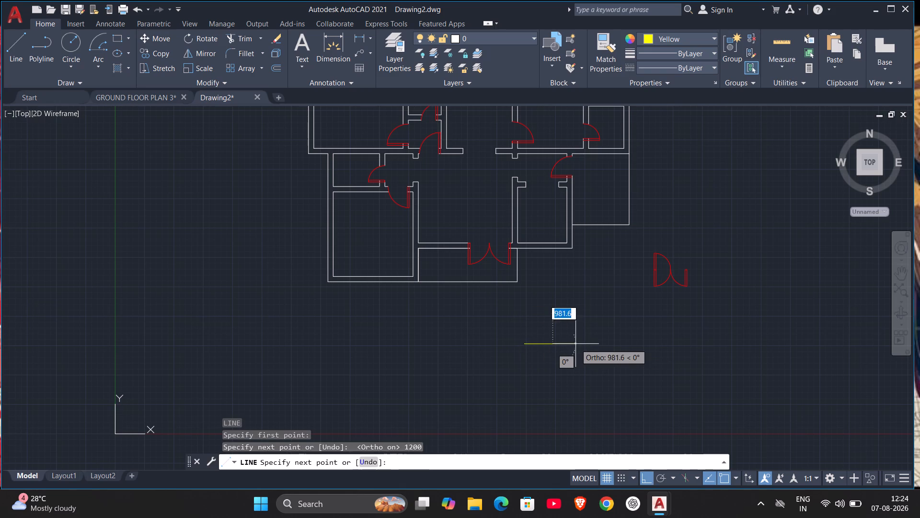
{"action": "type", "text": "225"}
{"action": "key", "text": "Return"}
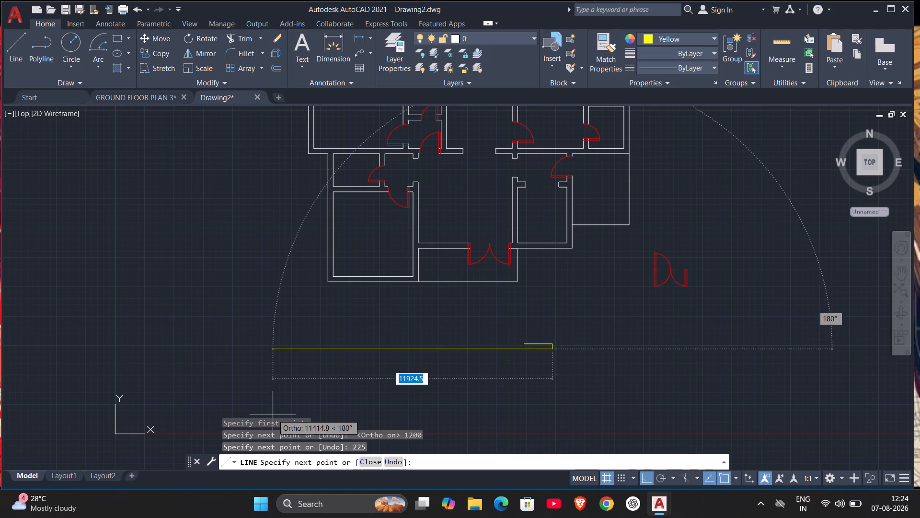
{"action": "type", "text": "1200"}
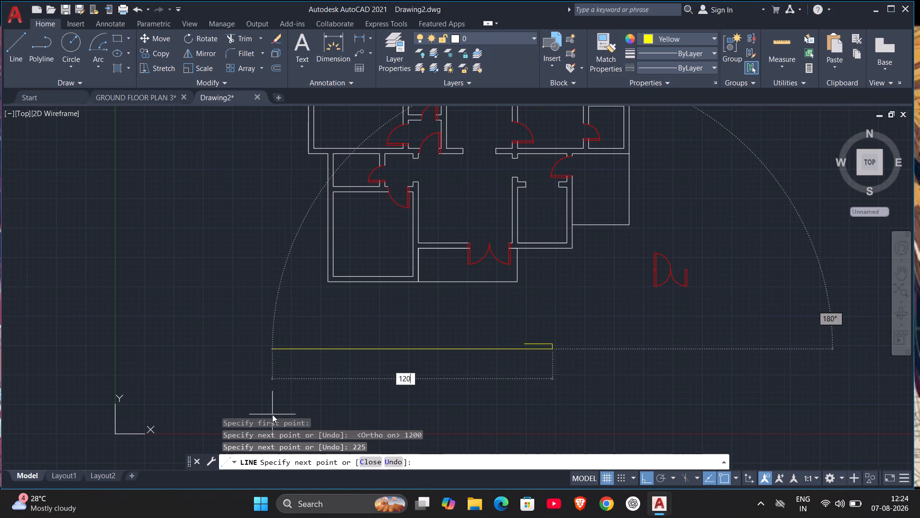
{"action": "key", "text": "Return"}
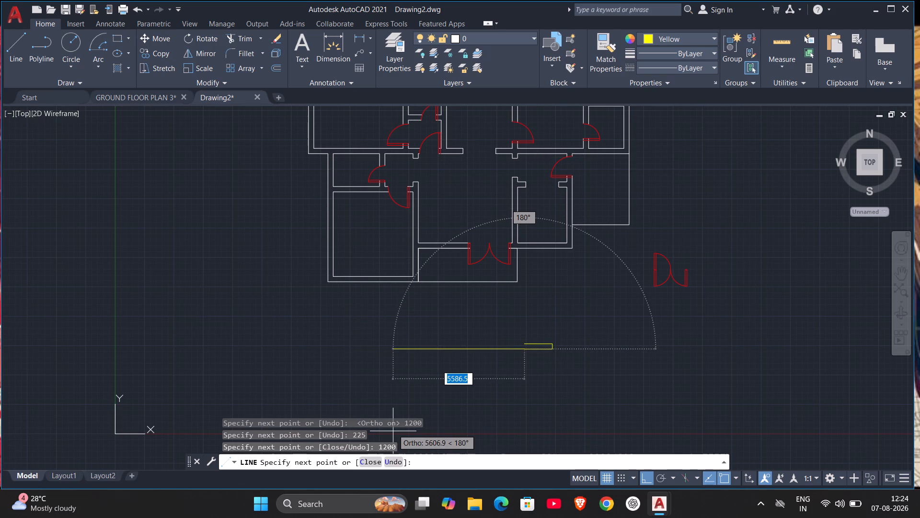
{"action": "key", "text": "c"}
{"action": "key", "text": "Return"}
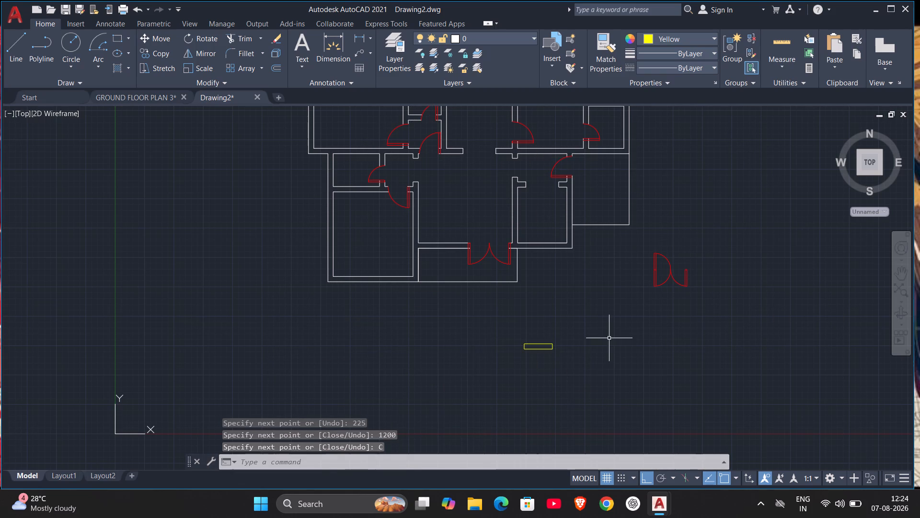
Draw a second closed rectangle of lines, 700 by 225, just northeast of the 1200 by 225 one.
{"action": "scroll", "coordinate": [608, 349], "scroll_direction": "up", "scroll_amount": 1}
{"action": "middle_click_drag", "start_coordinate": [604, 349], "coordinate": [531, 359]}
{"action": "key", "text": "space"}
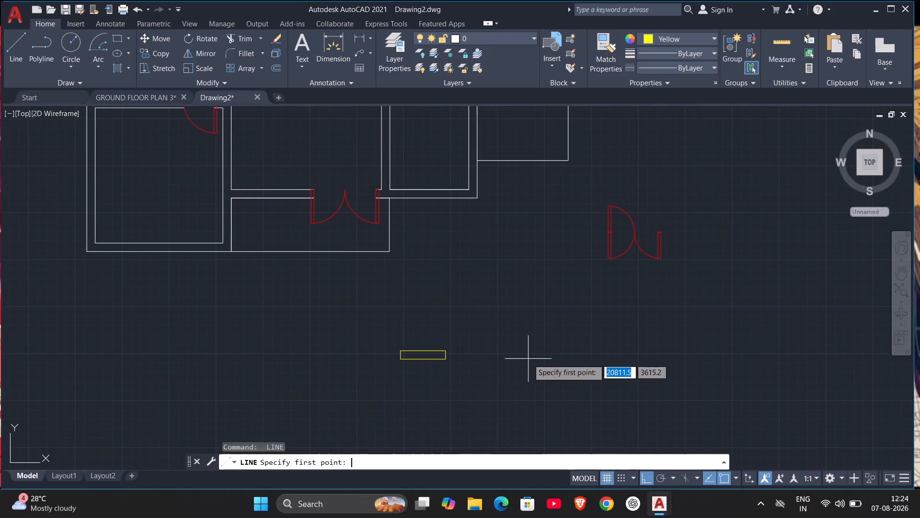
{"action": "left_click", "coordinate": [519, 329]}
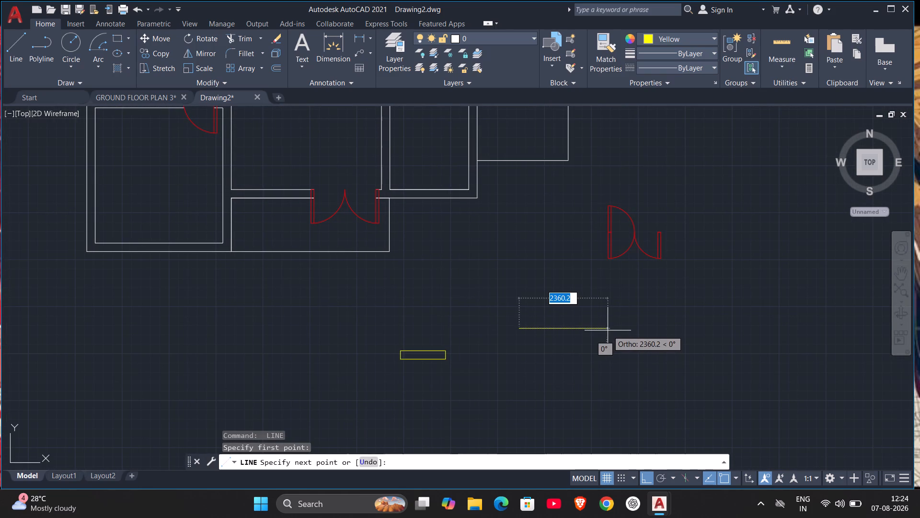
{"action": "type", "text": "700"}
{"action": "key", "text": "Return"}
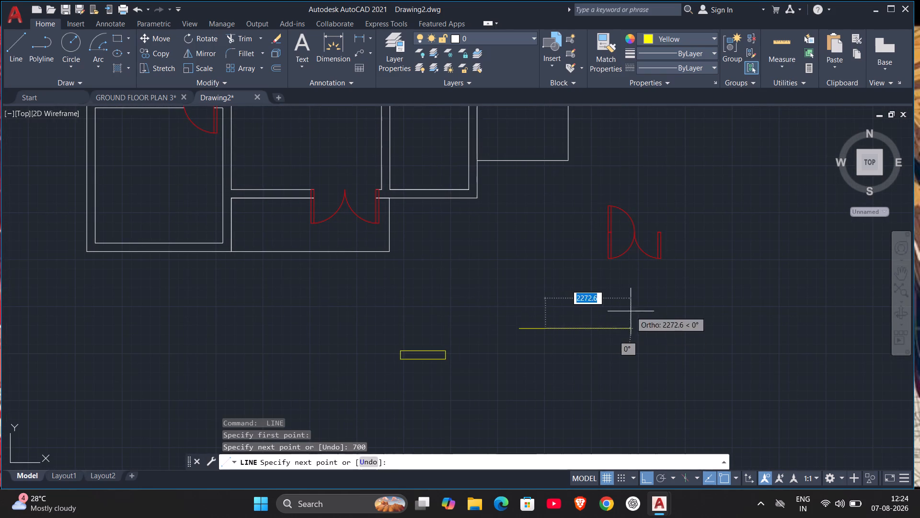
{"action": "type", "text": "225"}
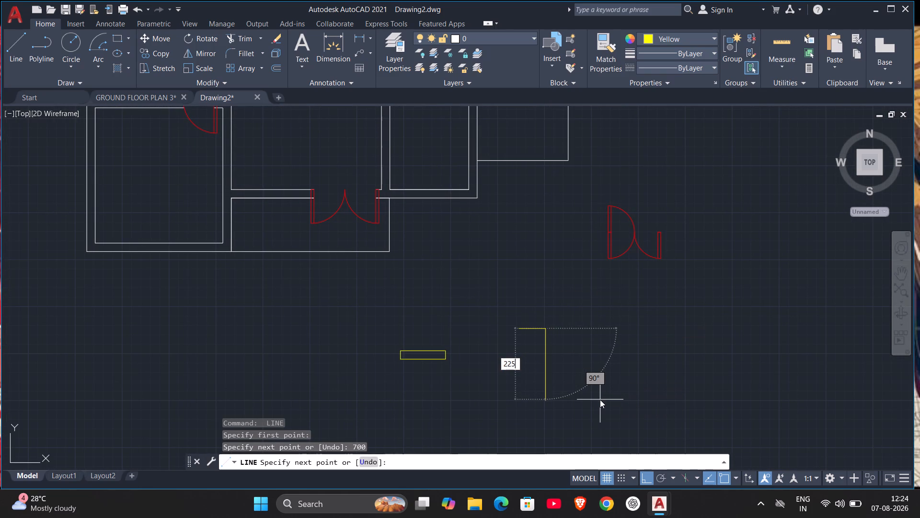
{"action": "key", "text": "Return"}
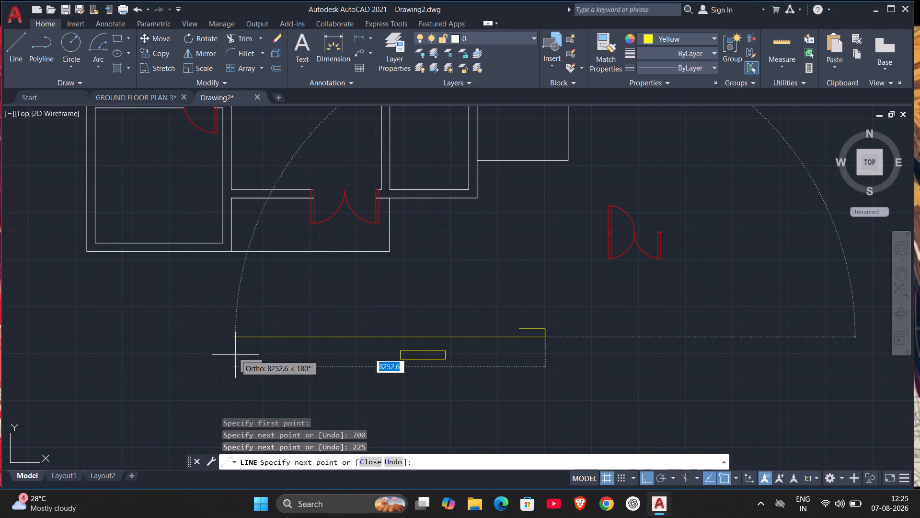
{"action": "type", "text": "700"}
{"action": "key", "text": "Return"}
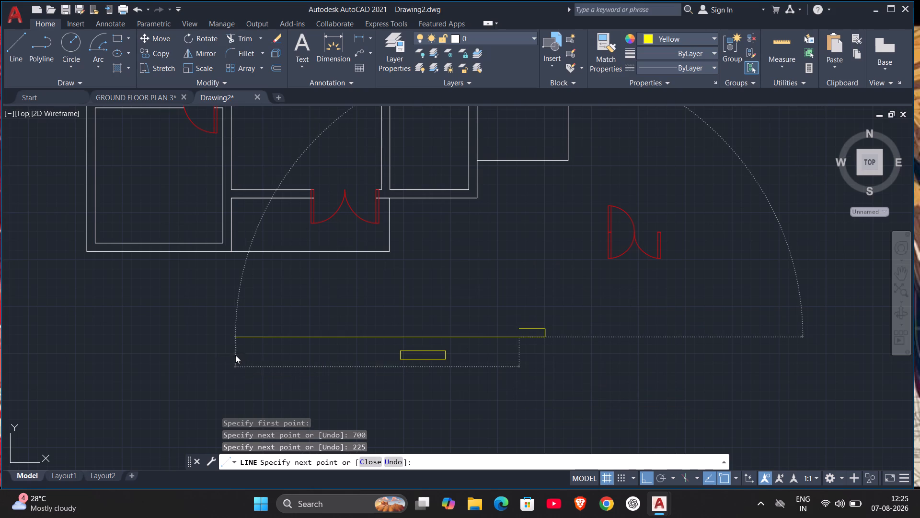
{"action": "key", "text": "c"}
{"action": "key", "text": "Return"}
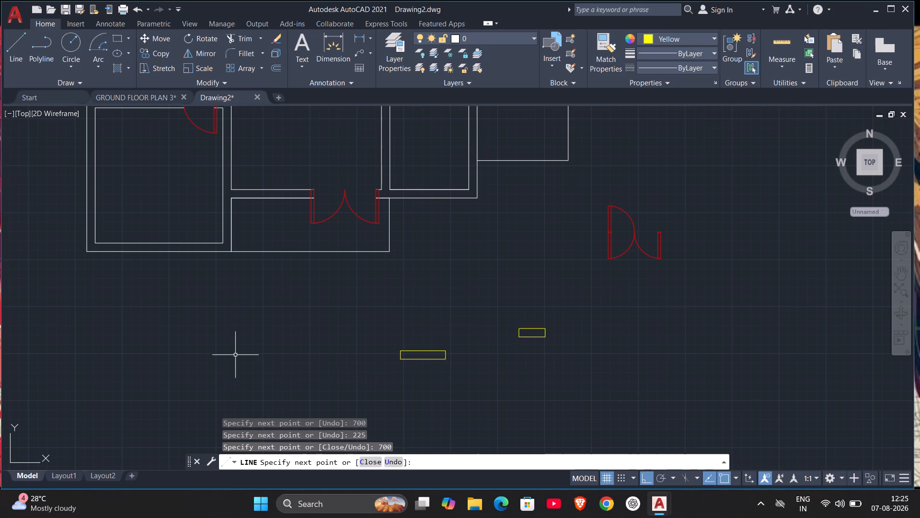
Draw a lengthwise centre line through the 1200 by 225 rectangle, joining the midpoints of its short sides.
{"action": "scroll", "coordinate": [417, 363], "scroll_direction": "up", "scroll_amount": 4}
{"action": "middle_click_drag", "start_coordinate": [421, 361], "coordinate": [424, 322]}
{"action": "key", "text": "l"}
{"action": "key", "text": "Return"}
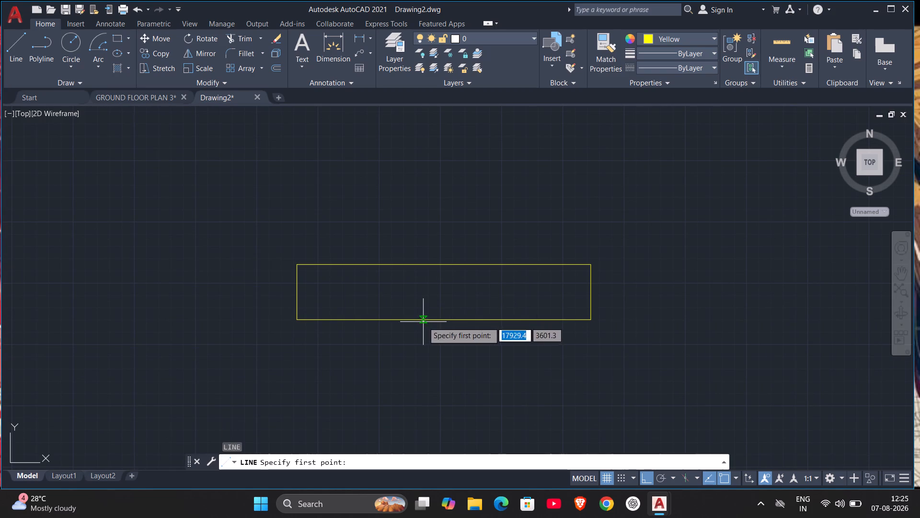
{"action": "left_click", "coordinate": [297, 293]}
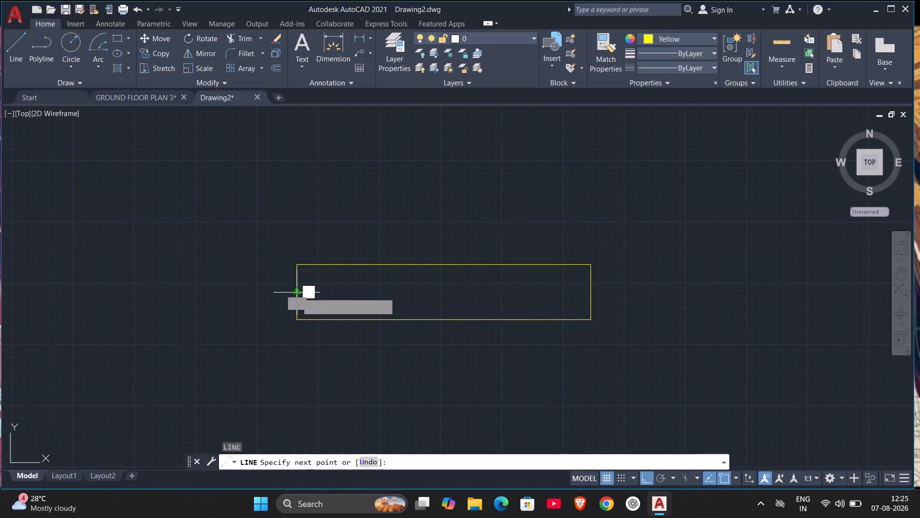
{"action": "left_click", "coordinate": [589, 292]}
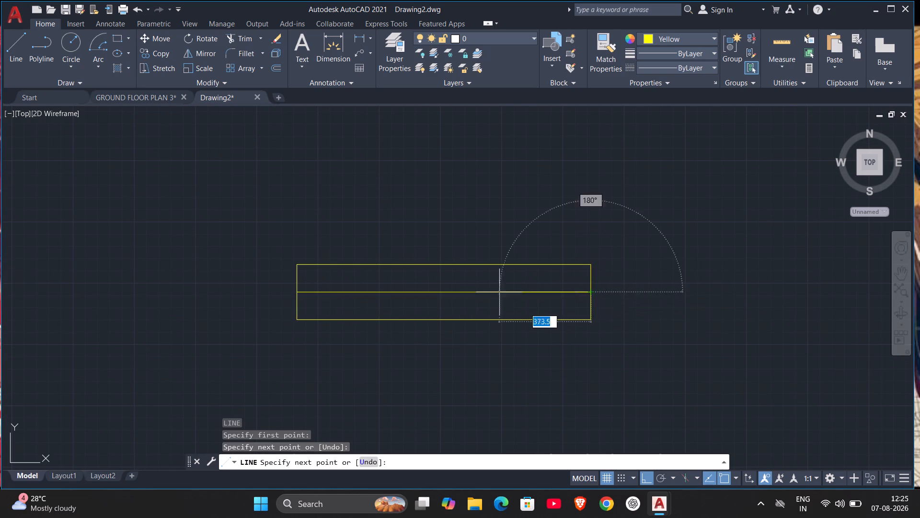
{"action": "key", "text": "Escape"}
{"action": "key", "text": "Escape"}
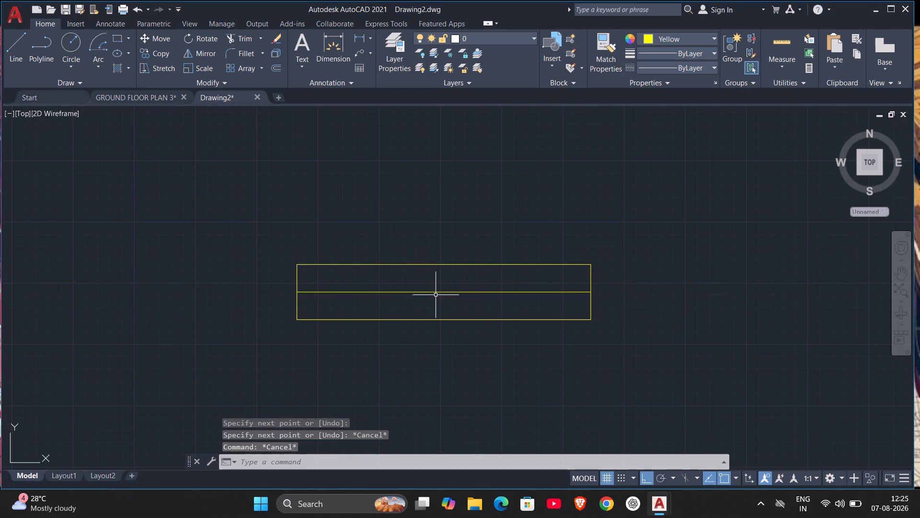
Offset the centre line of the 1200 by 225 rectangle by 40 to both sides.
{"action": "scroll", "coordinate": [456, 296], "scroll_direction": "up", "scroll_amount": 1}
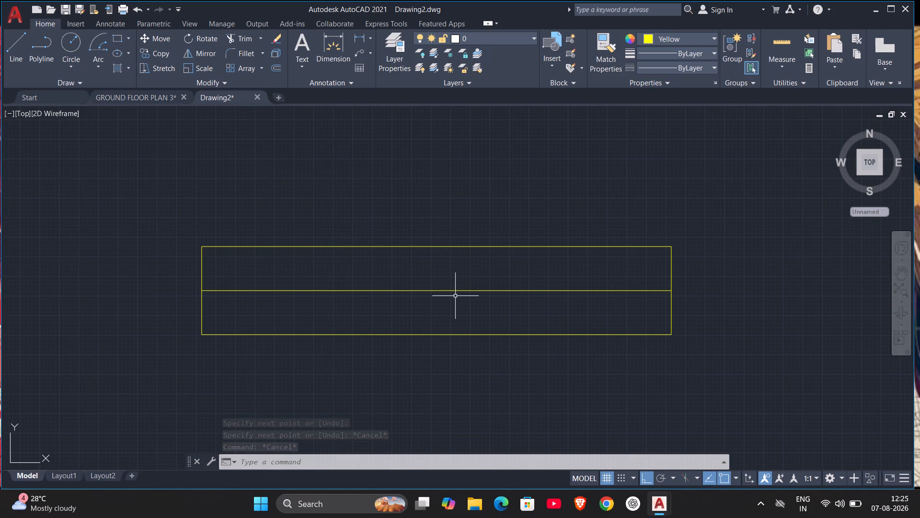
{"action": "key", "text": "o"}
{"action": "key", "text": "Return"}
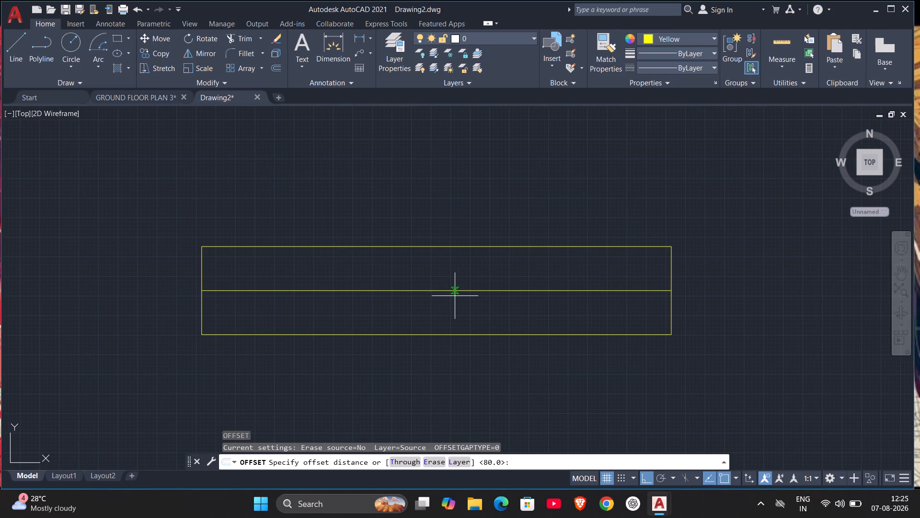
{"action": "type", "text": "80"}
{"action": "key", "text": "Return"}
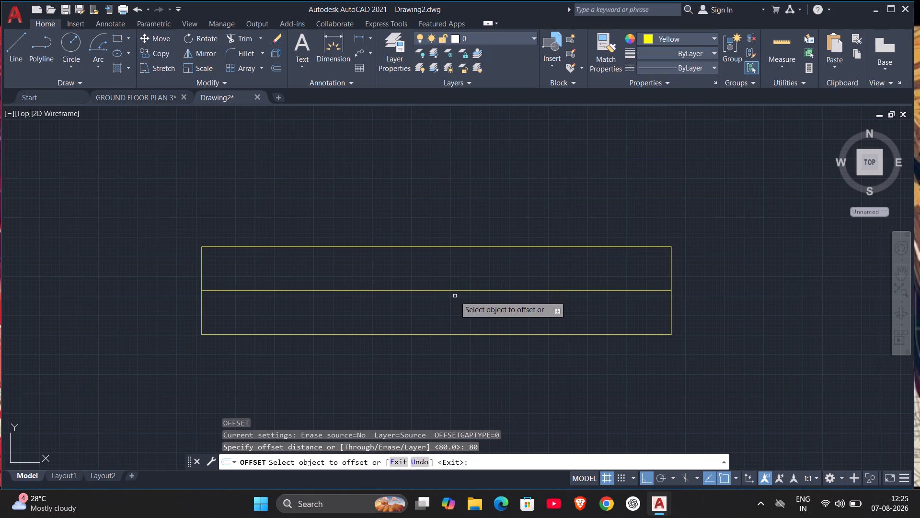
{"action": "left_click", "coordinate": [448, 290]}
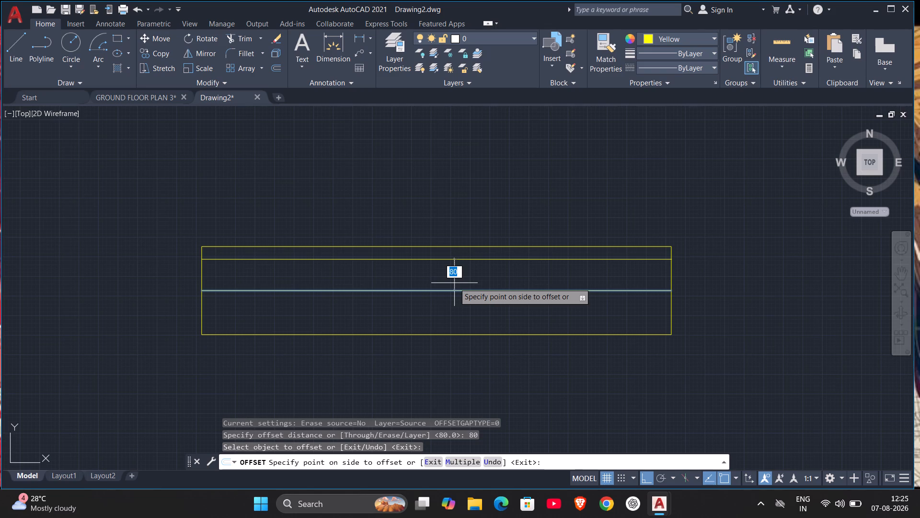
{"action": "type", "text": "40"}
{"action": "key", "text": "Return"}
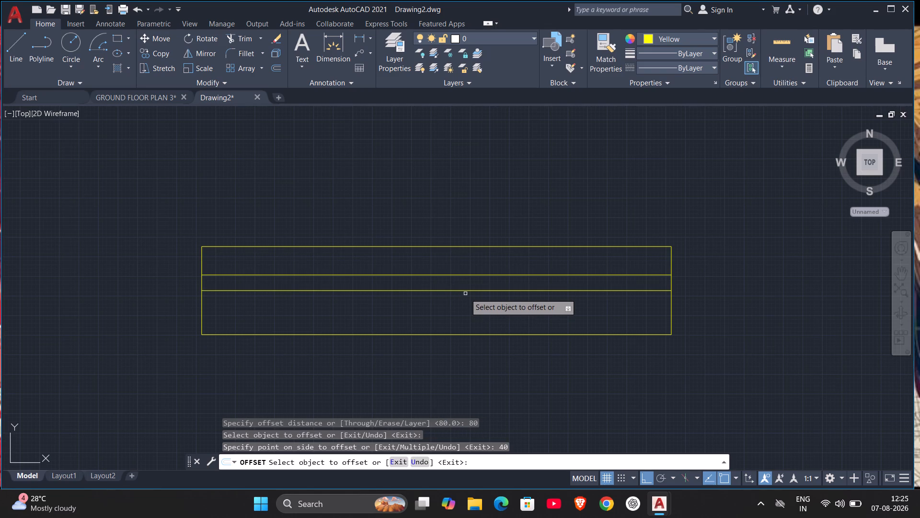
{"action": "left_click", "coordinate": [465, 291]}
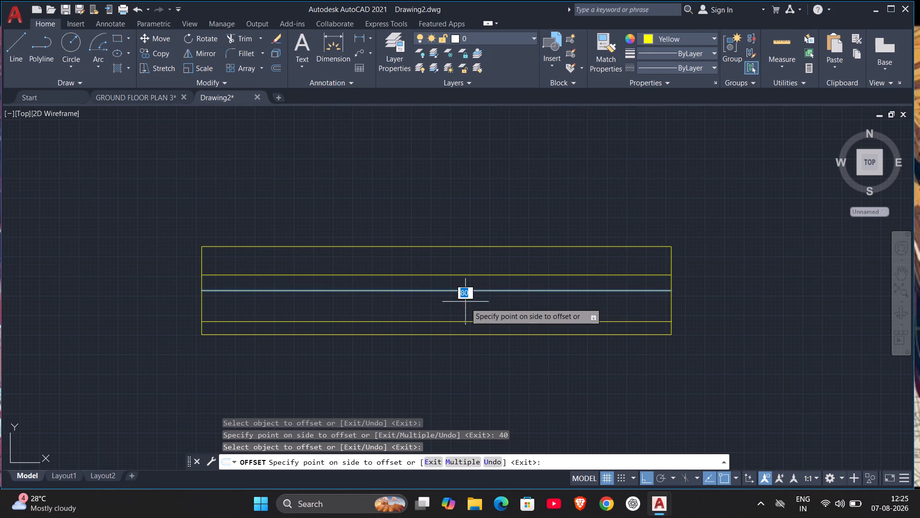
{"action": "type", "text": "40"}
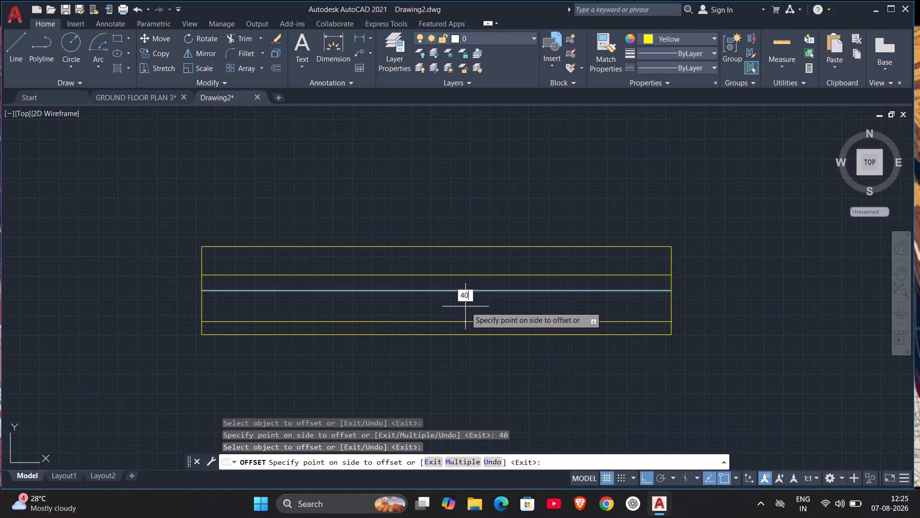
{"action": "key", "text": "Return"}
{"action": "key", "text": "Escape"}
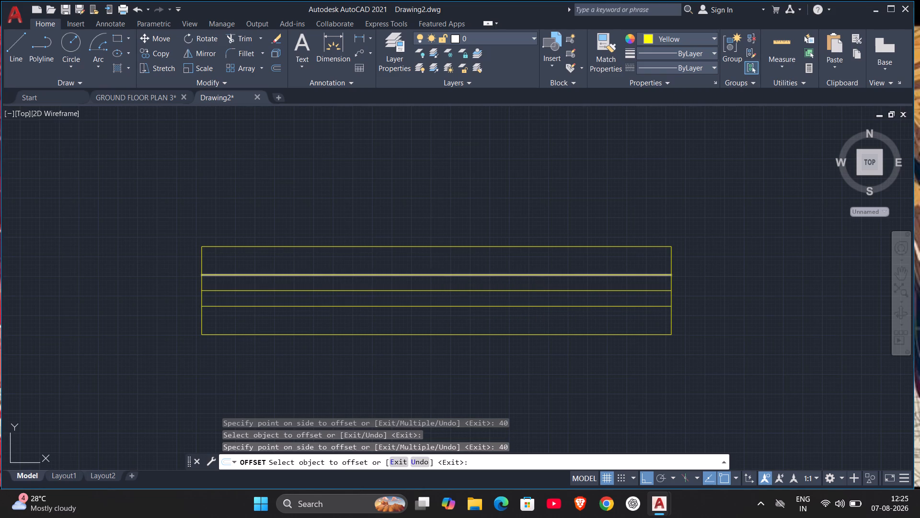
Draw a crosswise line through the 1200 by 225 rectangle, joining the midpoints of its long sides.
{"action": "key", "text": "l"}
{"action": "key", "text": "Return"}
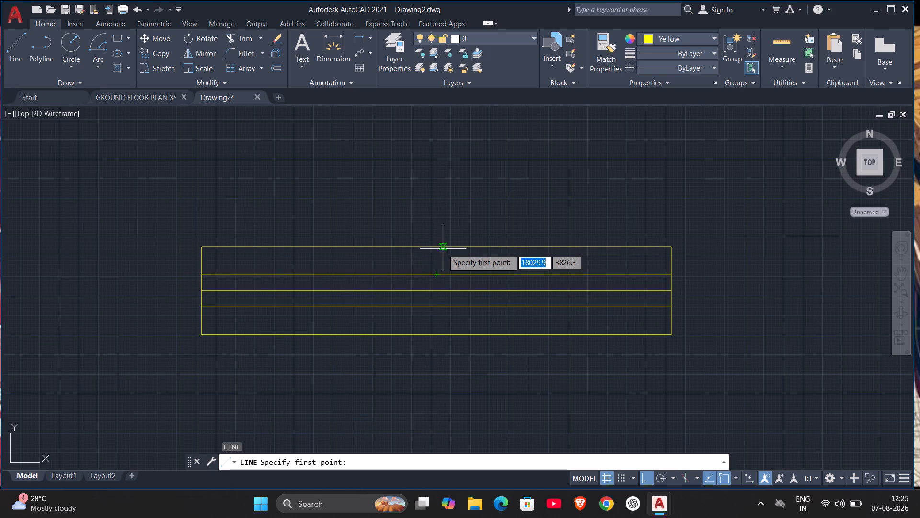
{"action": "left_click", "coordinate": [435, 247]}
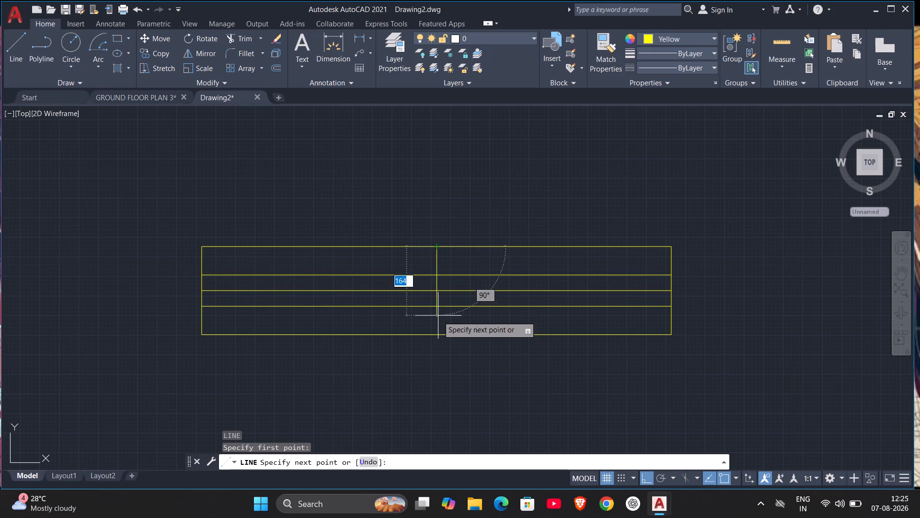
{"action": "left_click", "coordinate": [435, 334]}
{"action": "key", "text": "Escape"}
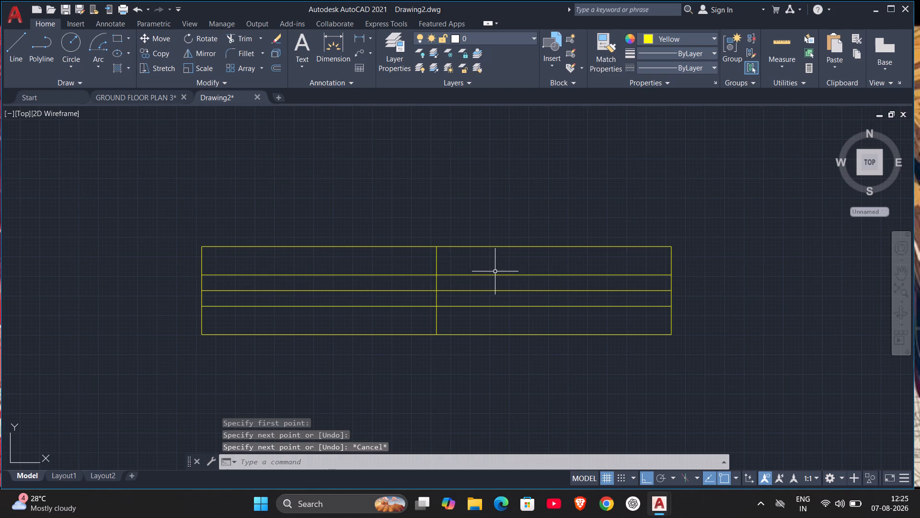
In the 1200 by 225 rectangle, trim the upper offset line east of the crosswise line and the lower offset line west of it.
{"action": "type", "text": "TR"}
{"action": "key", "text": "Return"}
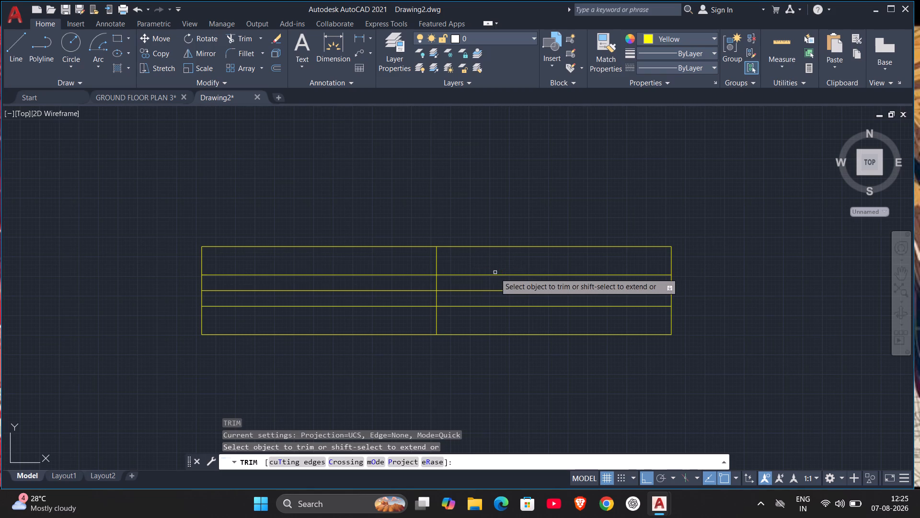
{"action": "left_click", "coordinate": [497, 276]}
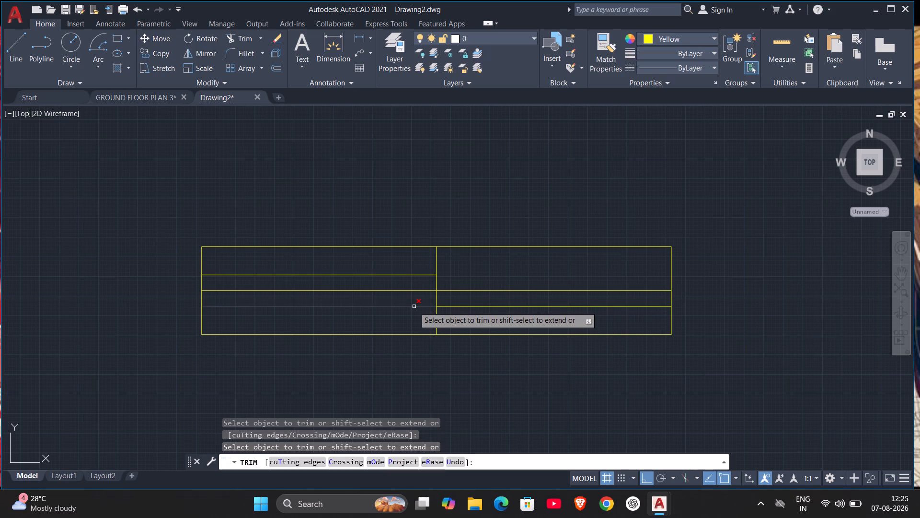
{"action": "left_click", "coordinate": [414, 306]}
{"action": "scroll", "coordinate": [560, 268], "scroll_direction": "down", "scroll_amount": 3}
{"action": "scroll", "coordinate": [595, 277], "scroll_direction": "up", "scroll_amount": 1}
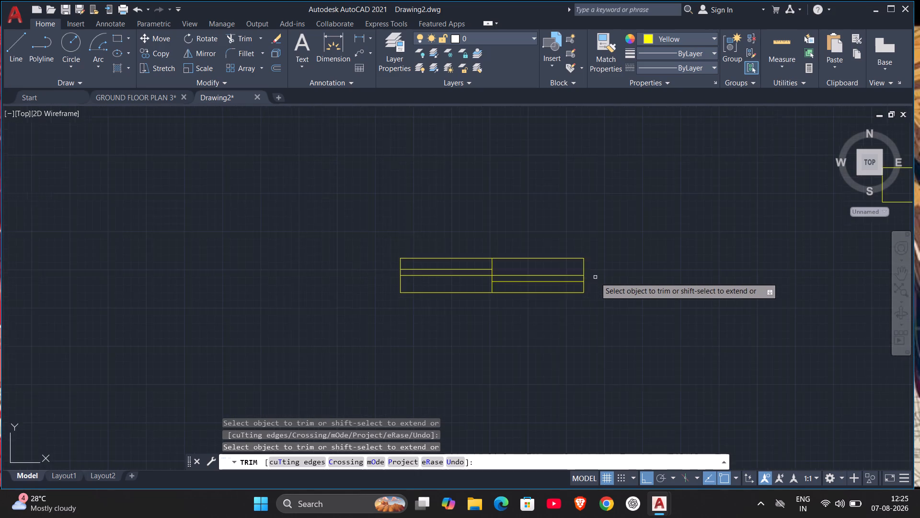
{"action": "scroll", "coordinate": [595, 277], "scroll_direction": "up", "scroll_amount": 3}
{"action": "scroll", "coordinate": [595, 276], "scroll_direction": "down", "scroll_amount": 2}
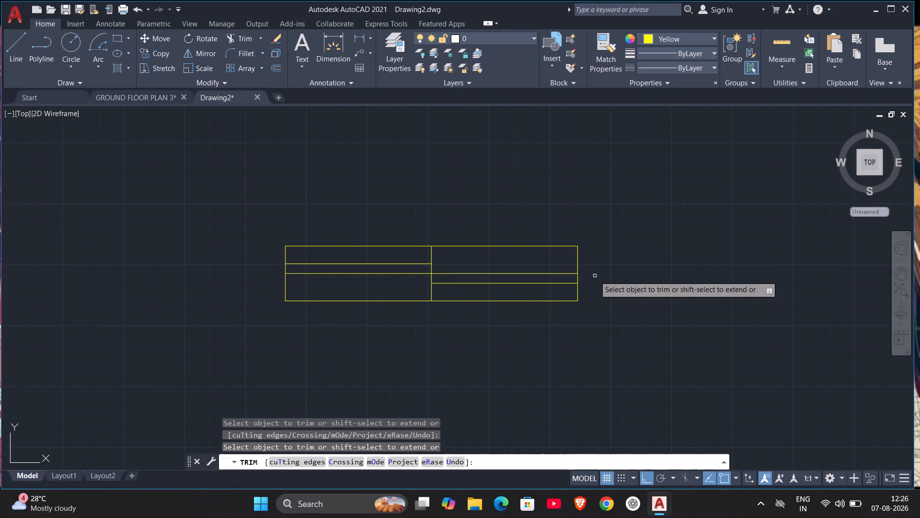
{"action": "scroll", "coordinate": [595, 276], "scroll_direction": "down", "scroll_amount": 1}
{"action": "middle_click_drag", "start_coordinate": [751, 265], "coordinate": [327, 391]}
{"action": "key", "text": "Escape"}
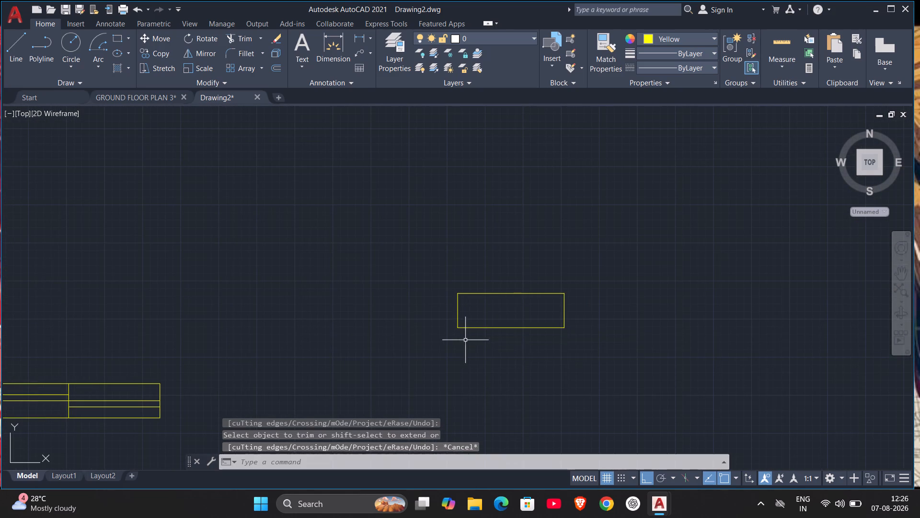
Draw a lengthwise centre line through the 700 by 225 rectangle, joining the midpoints of its short sides.
{"action": "scroll", "coordinate": [489, 336], "scroll_direction": "up", "scroll_amount": 3}
{"action": "key", "text": "l"}
{"action": "key", "text": "Return"}
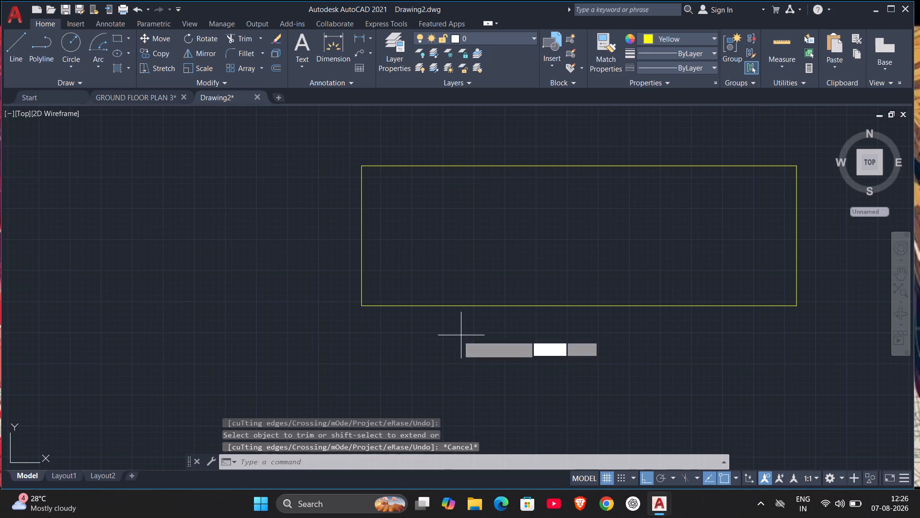
{"action": "left_click", "coordinate": [363, 234]}
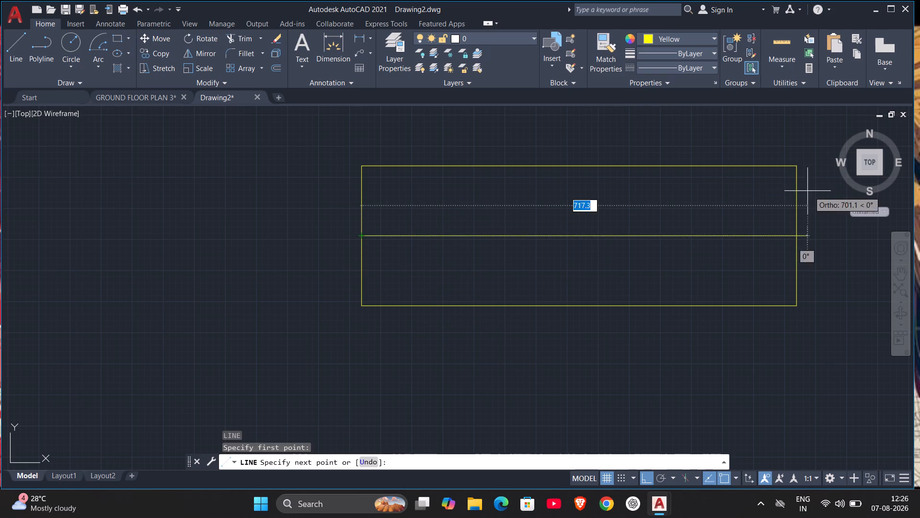
{"action": "left_click", "coordinate": [798, 235]}
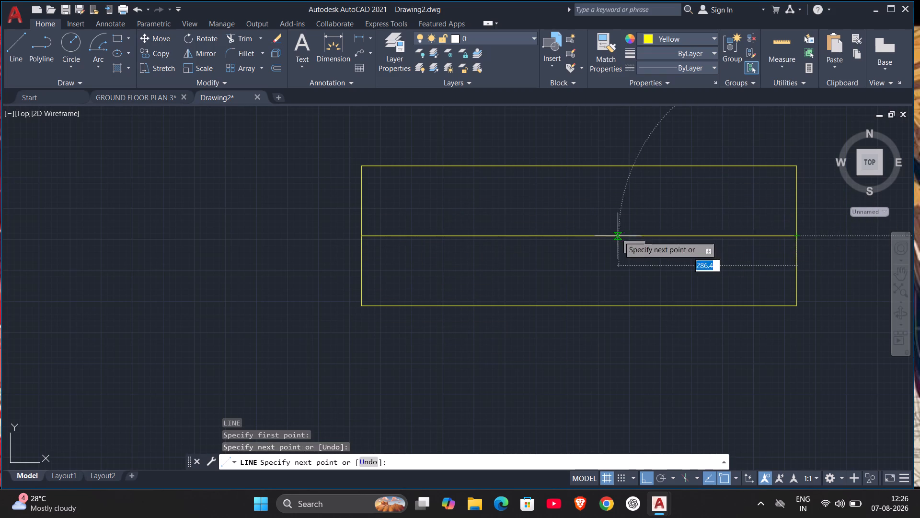
{"action": "key", "text": "Escape"}
Draw a crosswise line through the 700 by 225 rectangle, joining the midpoints of its long sides.
{"action": "key", "text": "l"}
{"action": "key", "text": "Return"}
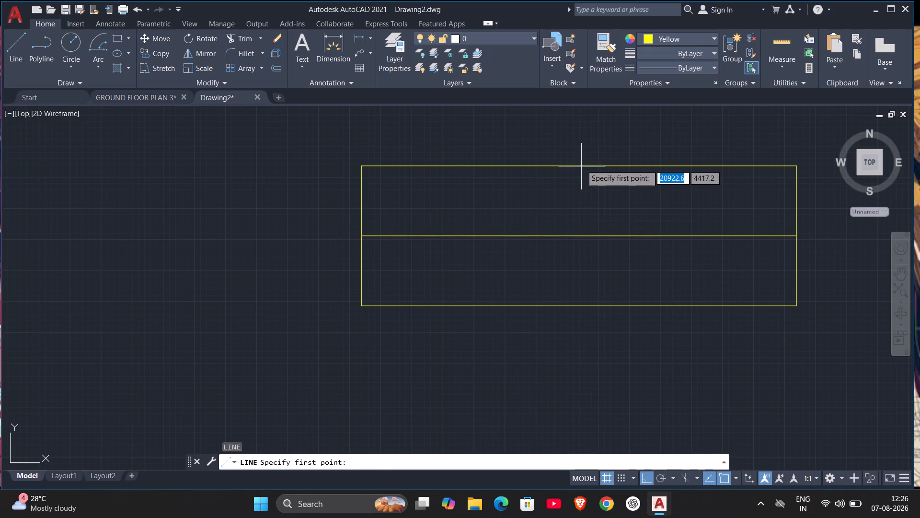
{"action": "left_click", "coordinate": [582, 164]}
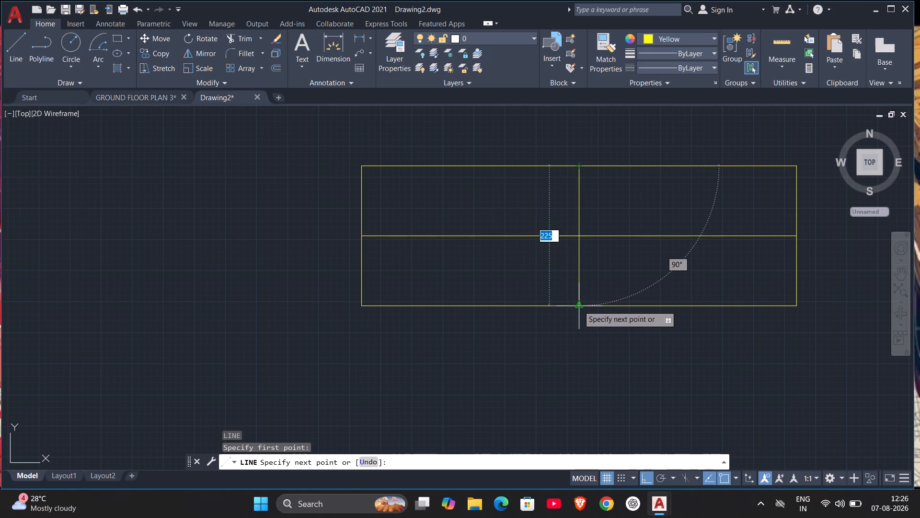
{"action": "left_click", "coordinate": [578, 306]}
{"action": "key", "text": "Escape"}
{"action": "key", "text": "grave"}
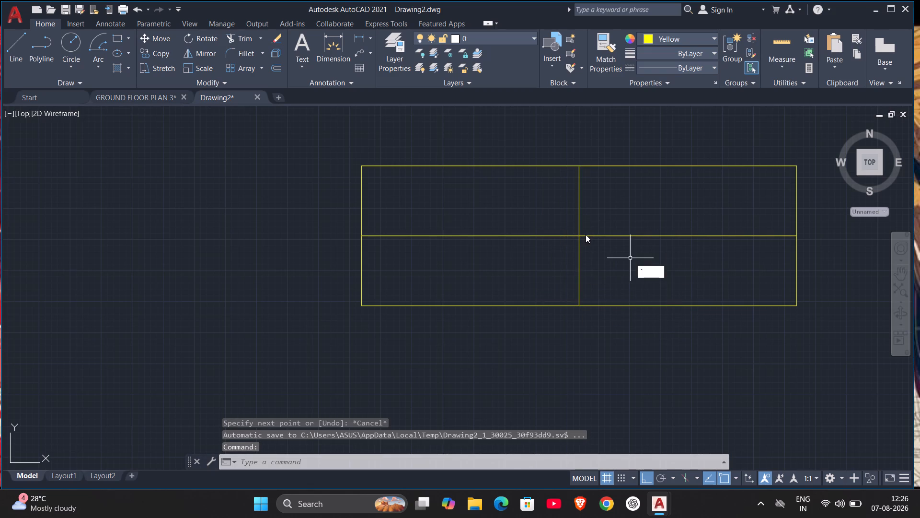
{"action": "key", "text": "Escape"}
{"action": "key", "text": "Escape"}
Offset the lengthwise centre line of the 700 by 225 rectangle by 40 to both sides.
{"action": "key", "text": "o"}
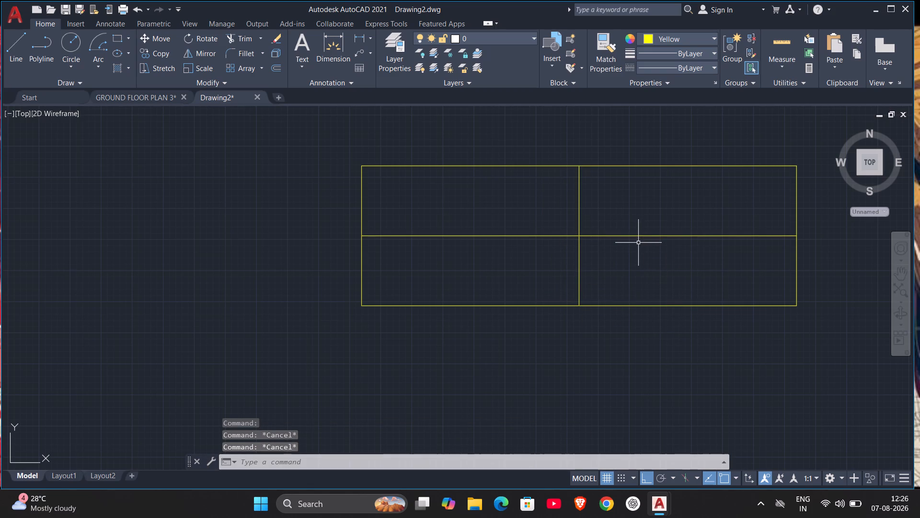
{"action": "key", "text": "Return"}
{"action": "type", "text": "40"}
{"action": "key", "text": "Return"}
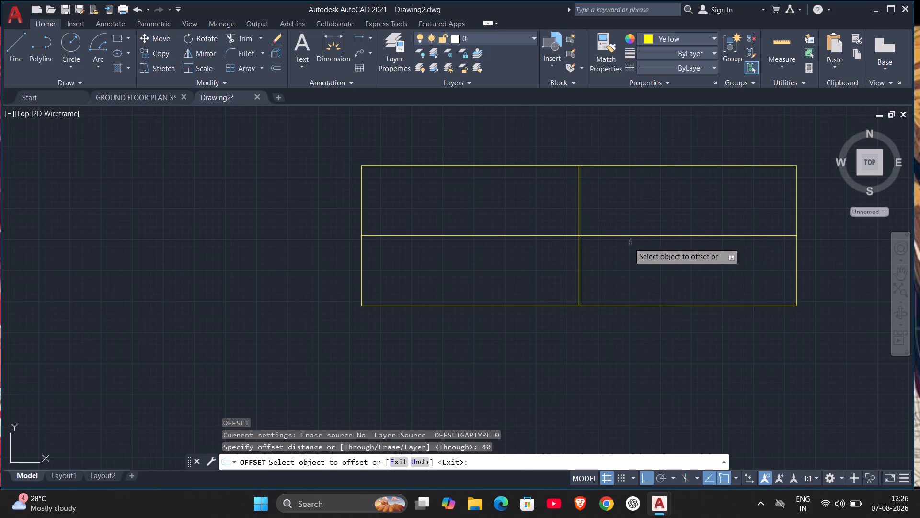
{"action": "left_click", "coordinate": [600, 235]}
{"action": "left_click", "coordinate": [603, 220]}
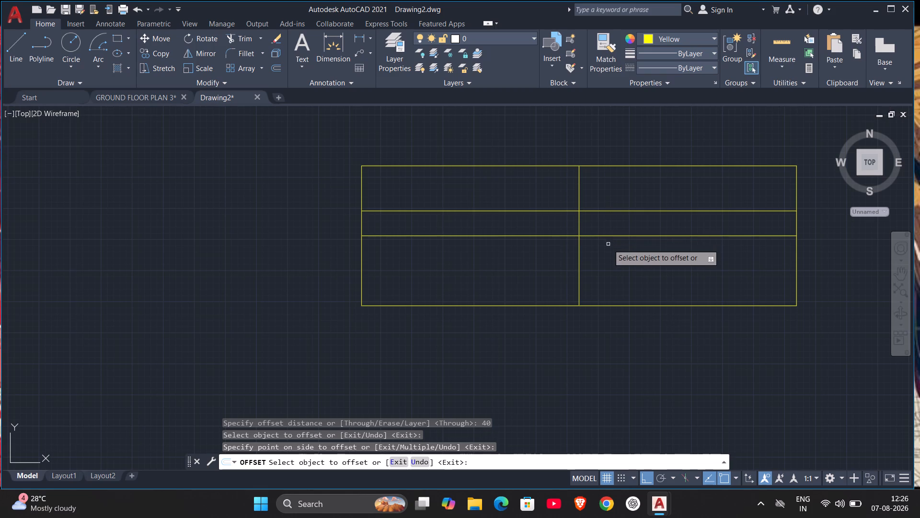
{"action": "left_click", "coordinate": [608, 236]}
{"action": "left_click", "coordinate": [608, 257]}
{"action": "key", "text": "Escape"}
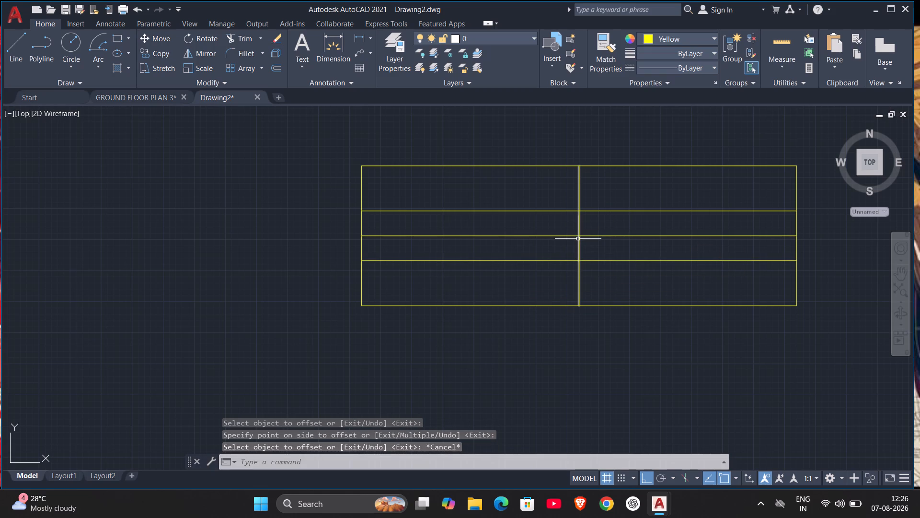
Offset the same centre line of the 700 by 225 rectangle by 20 to both sides.
{"action": "key", "text": "space"}
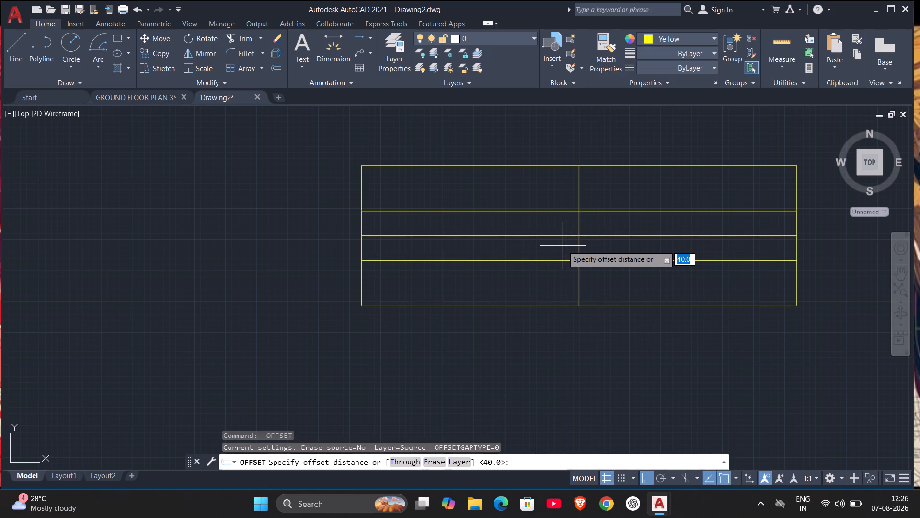
{"action": "type", "text": "20"}
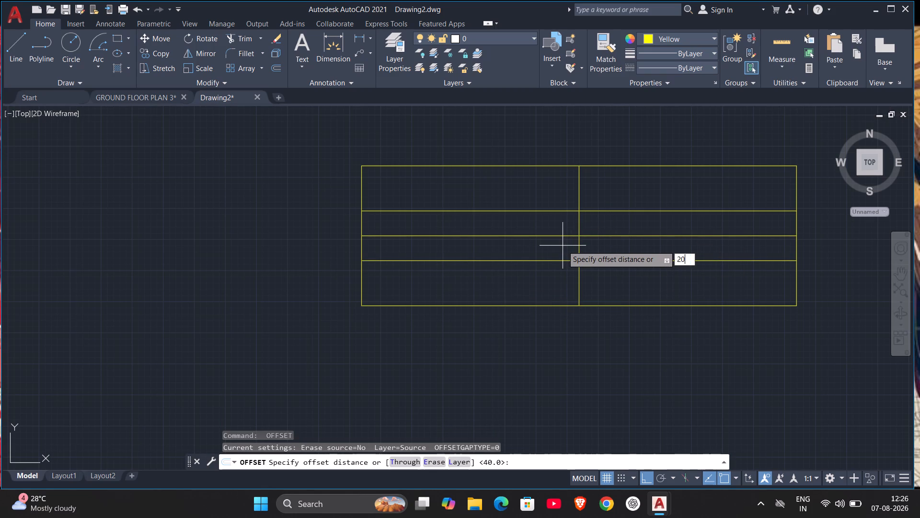
{"action": "key", "text": "Return"}
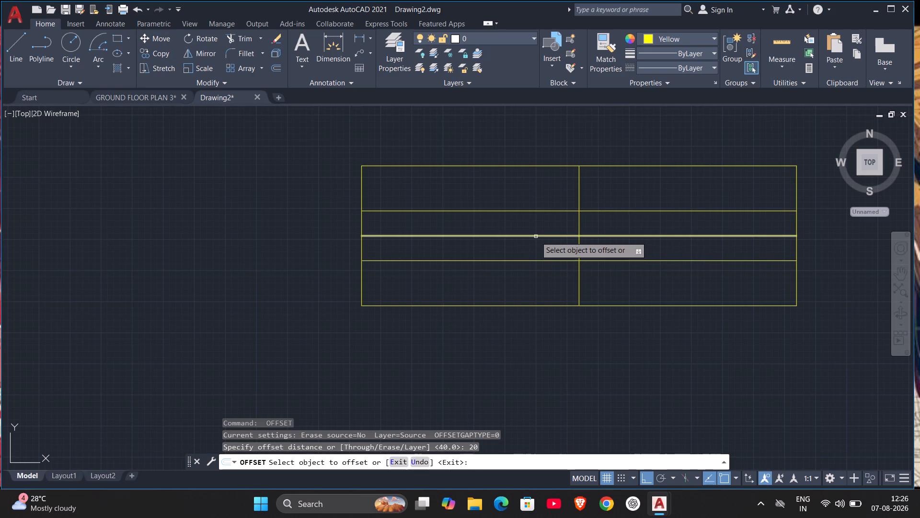
{"action": "left_click", "coordinate": [536, 236]}
{"action": "left_click", "coordinate": [537, 227]}
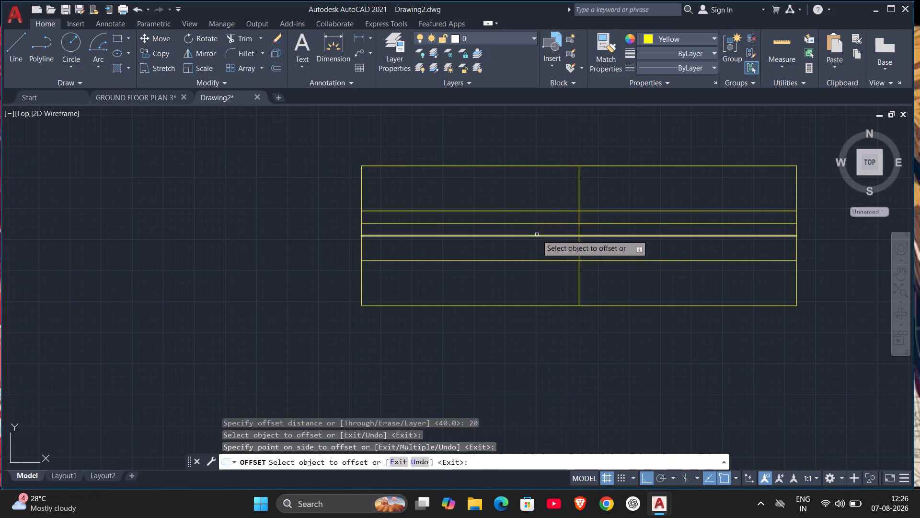
{"action": "left_click", "coordinate": [537, 235]}
{"action": "left_click", "coordinate": [540, 251]}
{"action": "key", "text": "Escape"}
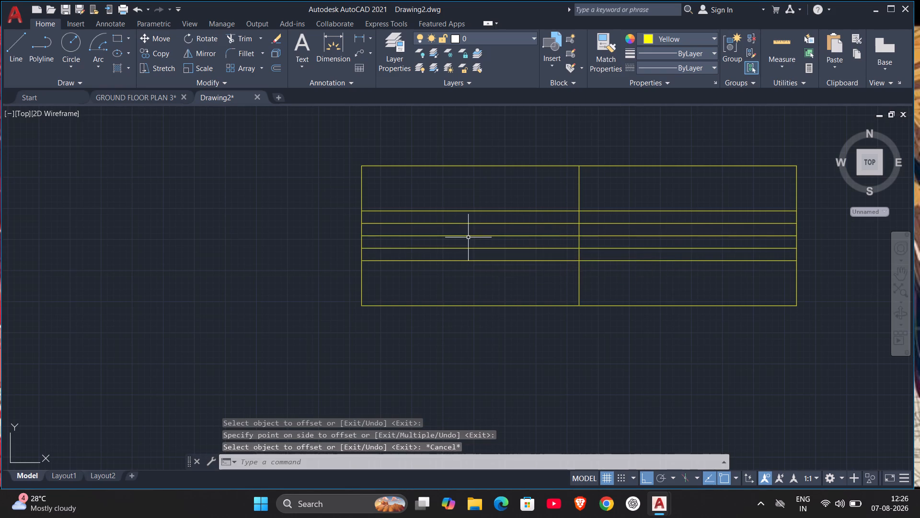
In the 700 by 225 rectangle, trim both upper offset lines east of the crosswise line and both lower ones west of it.
{"action": "type", "text": "TR"}
{"action": "key", "text": "Return"}
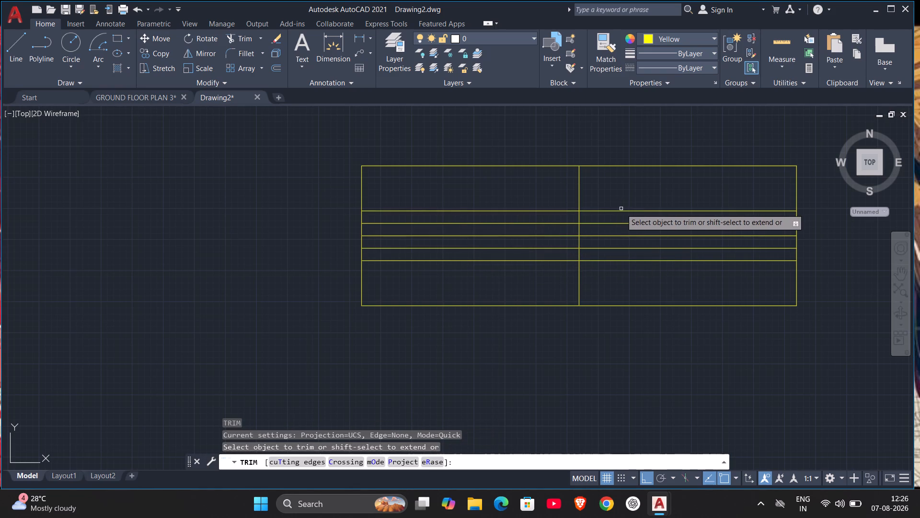
{"action": "left_click", "coordinate": [621, 209]}
{"action": "left_click", "coordinate": [621, 214]}
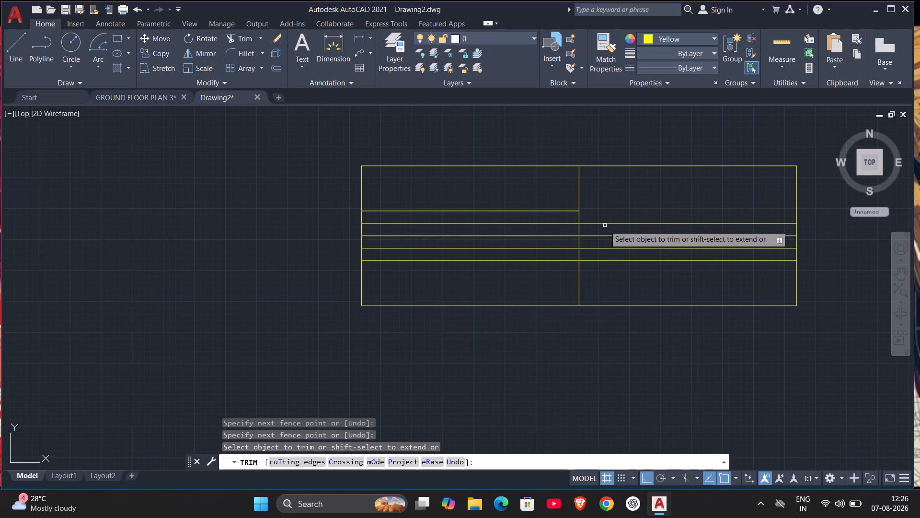
{"action": "left_click", "coordinate": [605, 224]}
{"action": "left_click", "coordinate": [547, 254]}
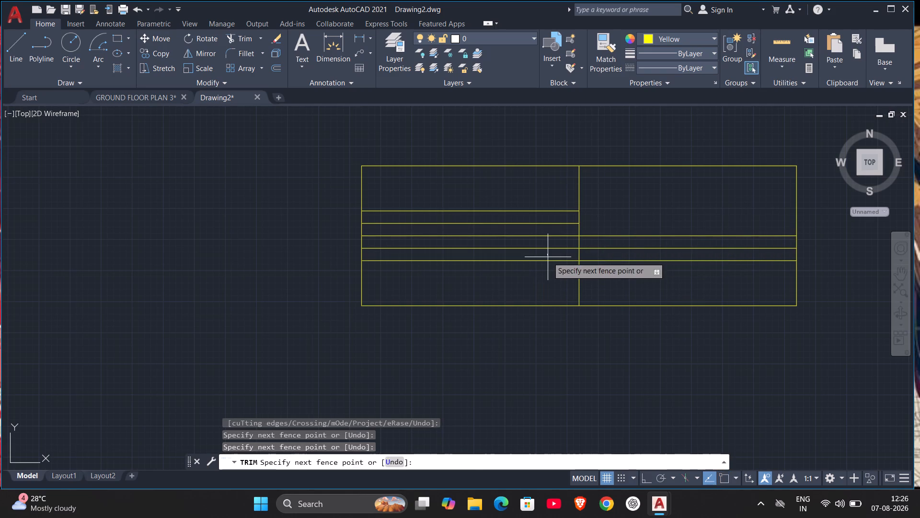
{"action": "left_click_drag", "start_coordinate": [548, 258], "coordinate": [549, 263]}
{"action": "left_click", "coordinate": [549, 260]}
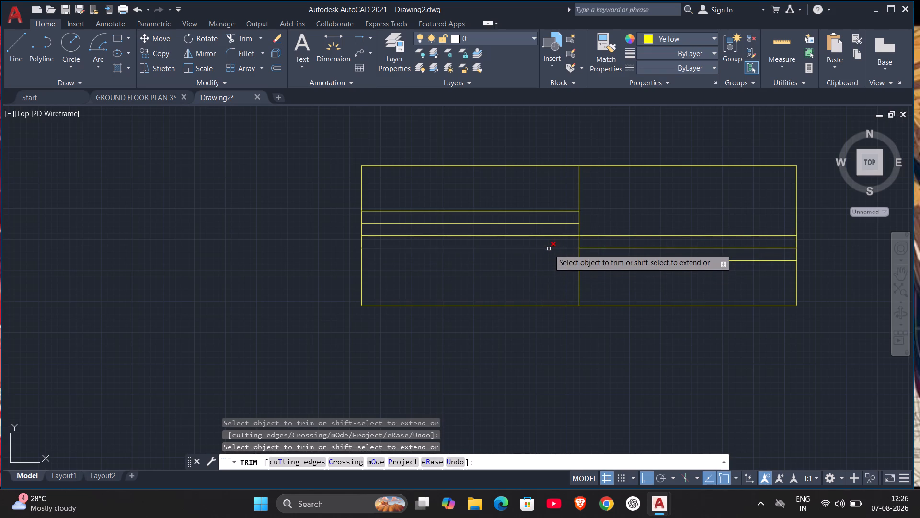
{"action": "left_click", "coordinate": [549, 249]}
{"action": "scroll", "coordinate": [702, 230], "scroll_direction": "down", "scroll_amount": 2}
{"action": "scroll", "coordinate": [761, 236], "scroll_direction": "down", "scroll_amount": 1}
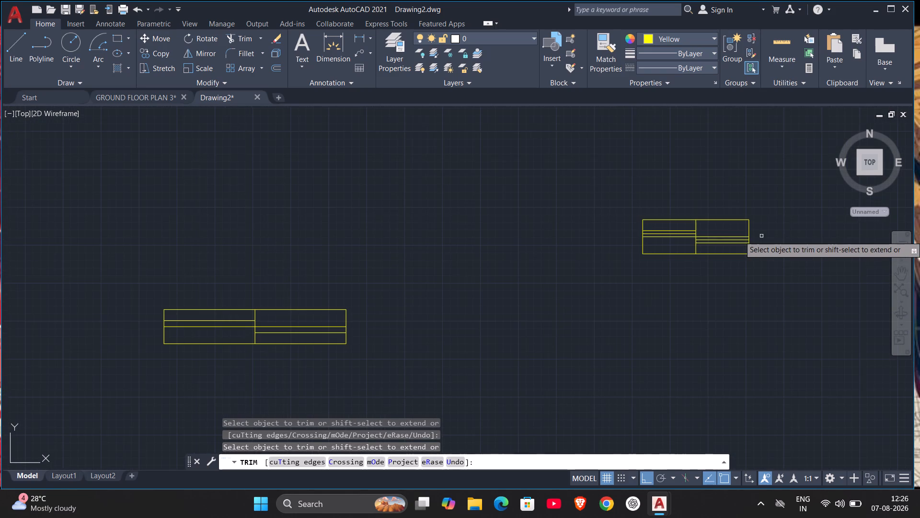
{"action": "key", "text": "Escape"}
Select all lines of the 1200 by 225 window symbol and apply Join to them.
{"action": "scroll", "coordinate": [368, 348], "scroll_direction": "down", "scroll_amount": 2}
{"action": "middle_click_drag", "start_coordinate": [374, 348], "coordinate": [676, 286]}
{"action": "left_click_drag", "start_coordinate": [579, 257], "coordinate": [618, 281]}
{"action": "left_click", "coordinate": [762, 305]}
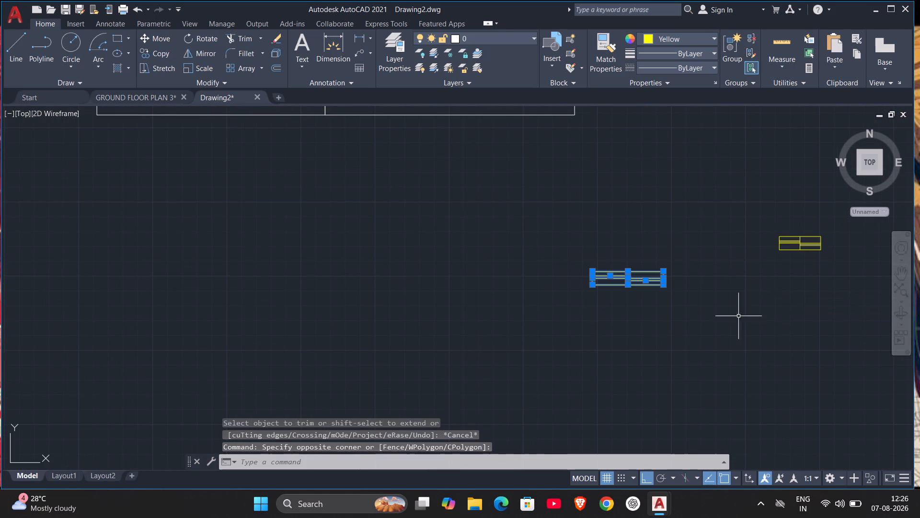
{"action": "key", "text": "j"}
{"action": "key", "text": "Return"}
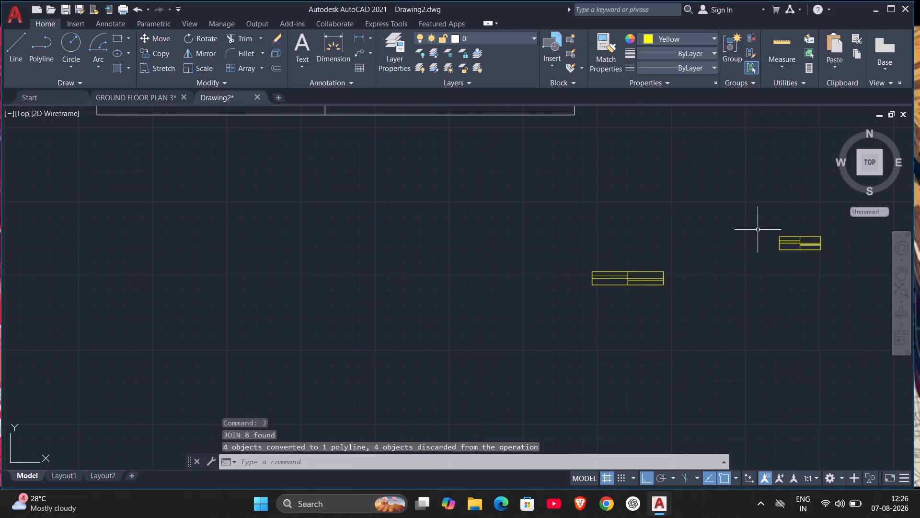
Select all lines of the 700 by 225 window symbol and apply Join to them.
{"action": "left_click_drag", "start_coordinate": [765, 212], "coordinate": [771, 221]}
{"action": "left_click", "coordinate": [858, 266]}
{"action": "key", "text": "l"}
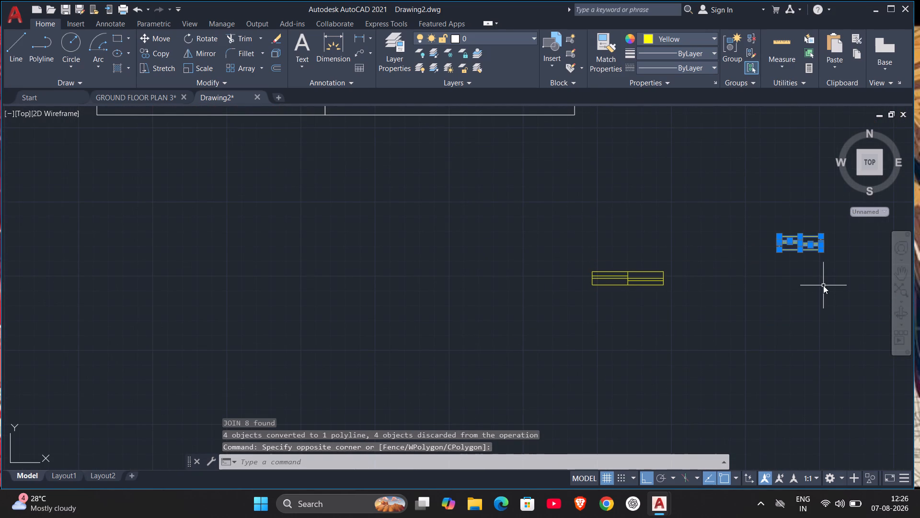
{"action": "key", "text": "BackSpace"}
{"action": "key", "text": "j"}
{"action": "key", "text": "Return"}
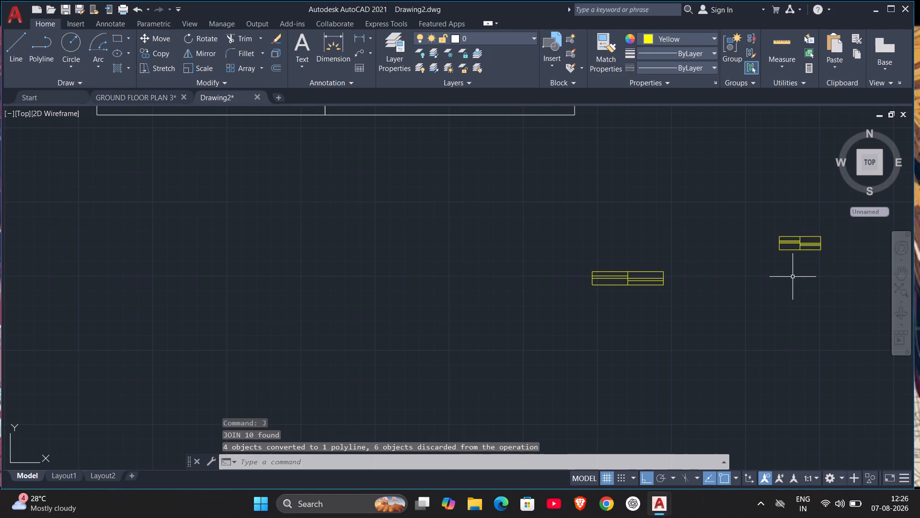
Select the whole 1200 by 225 window symbol again and try to join its remaining lines.
{"action": "left_click", "coordinate": [616, 275]}
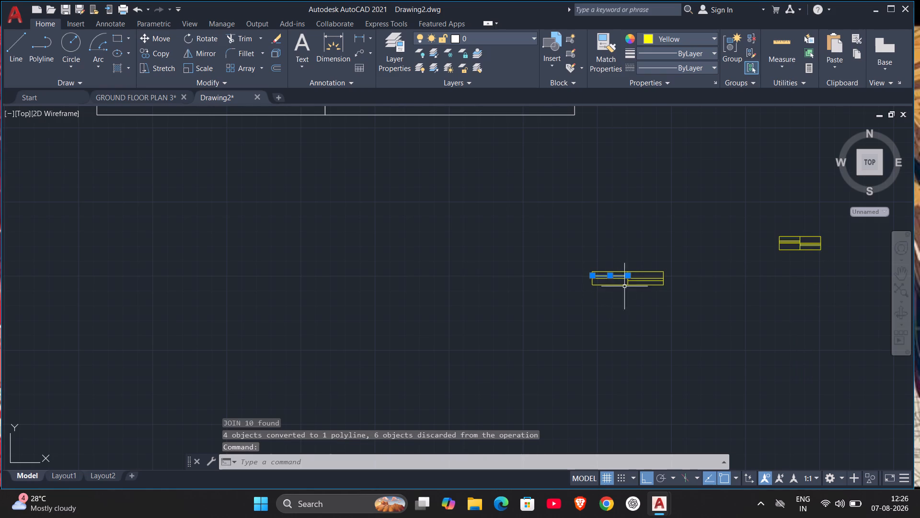
{"action": "key", "text": "Escape"}
{"action": "scroll", "coordinate": [608, 266], "scroll_direction": "up", "scroll_amount": 2}
{"action": "left_click", "coordinate": [527, 277]}
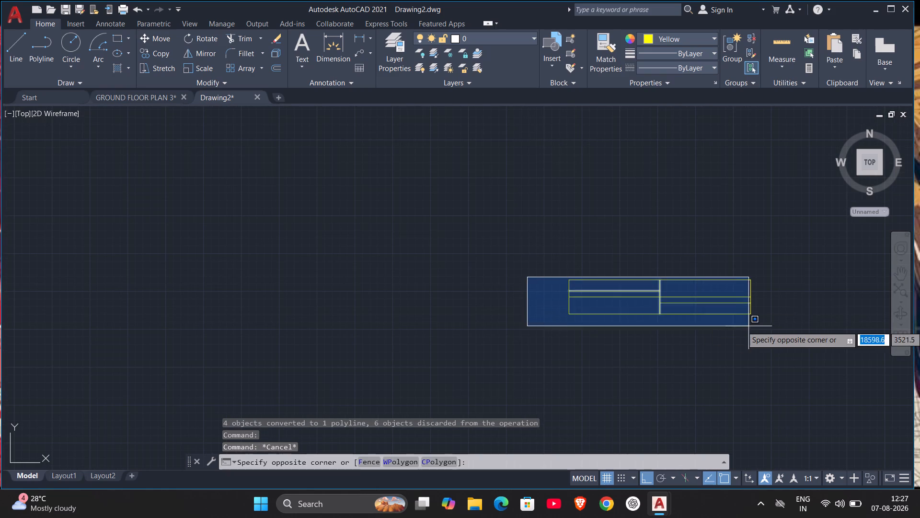
{"action": "left_click", "coordinate": [815, 326]}
{"action": "key", "text": "j"}
{"action": "key", "text": "Return"}
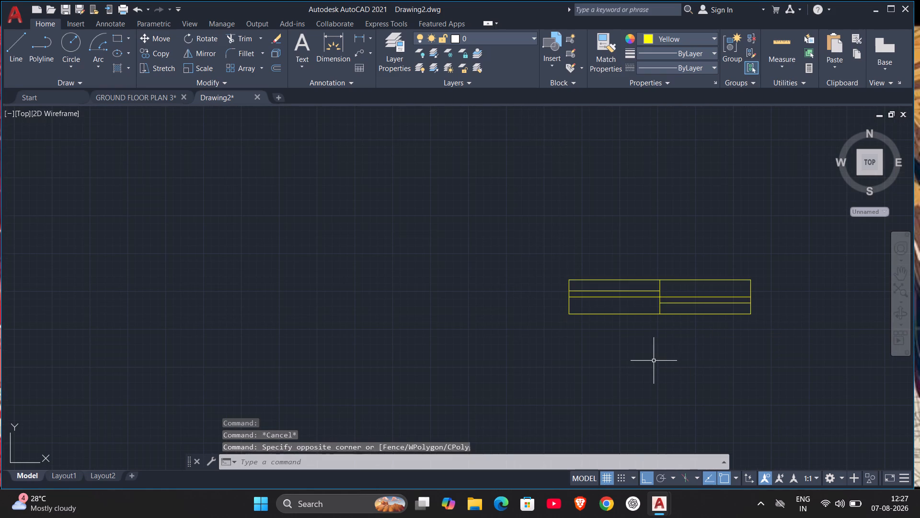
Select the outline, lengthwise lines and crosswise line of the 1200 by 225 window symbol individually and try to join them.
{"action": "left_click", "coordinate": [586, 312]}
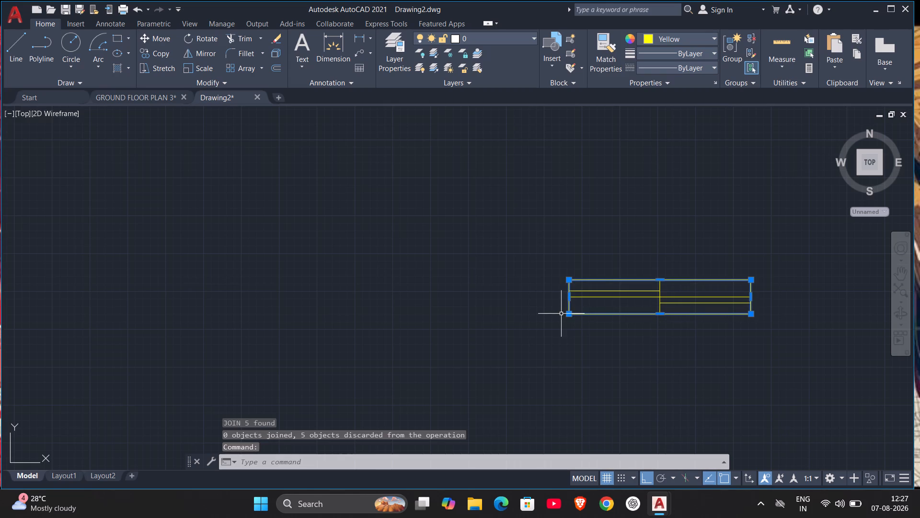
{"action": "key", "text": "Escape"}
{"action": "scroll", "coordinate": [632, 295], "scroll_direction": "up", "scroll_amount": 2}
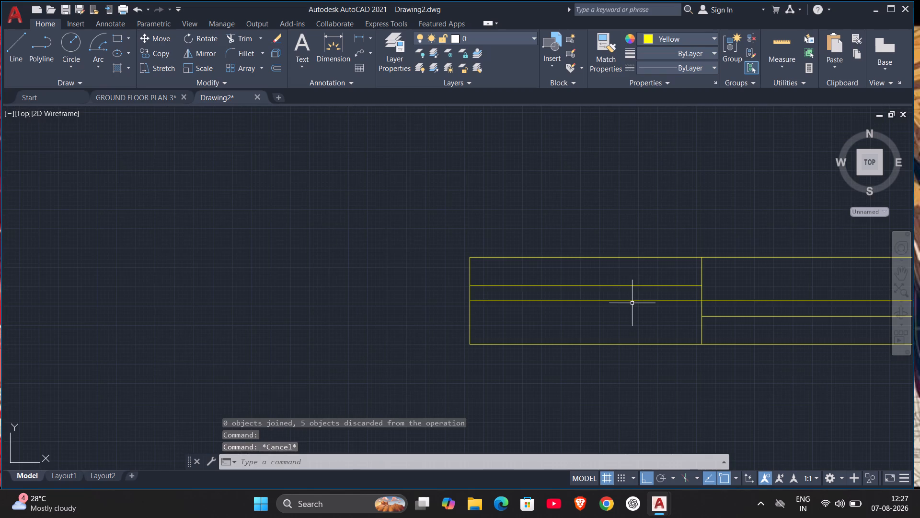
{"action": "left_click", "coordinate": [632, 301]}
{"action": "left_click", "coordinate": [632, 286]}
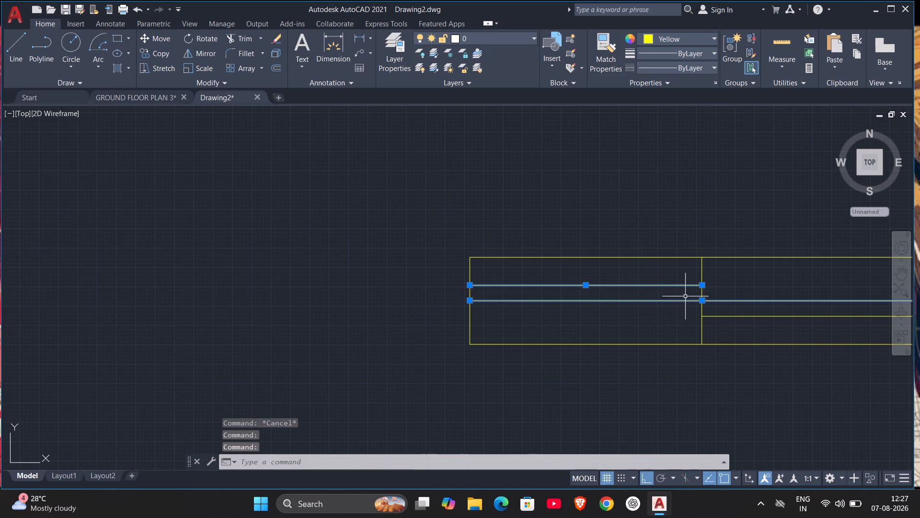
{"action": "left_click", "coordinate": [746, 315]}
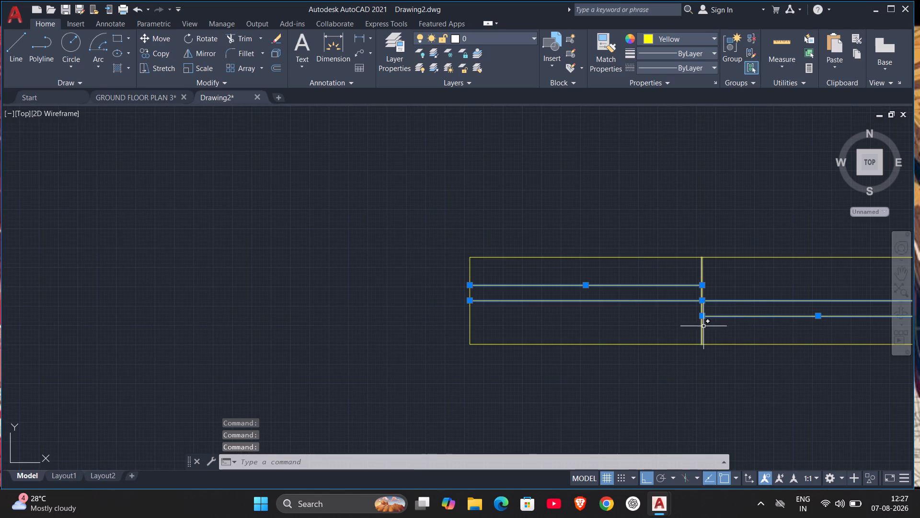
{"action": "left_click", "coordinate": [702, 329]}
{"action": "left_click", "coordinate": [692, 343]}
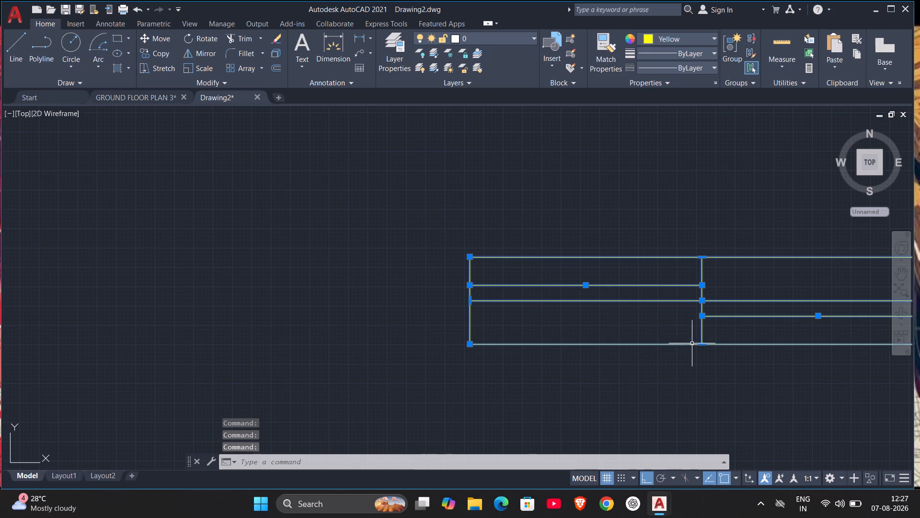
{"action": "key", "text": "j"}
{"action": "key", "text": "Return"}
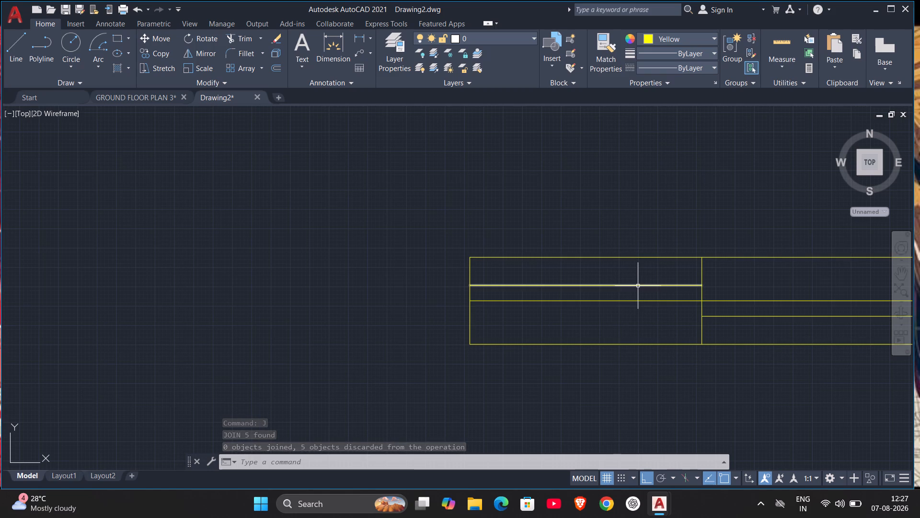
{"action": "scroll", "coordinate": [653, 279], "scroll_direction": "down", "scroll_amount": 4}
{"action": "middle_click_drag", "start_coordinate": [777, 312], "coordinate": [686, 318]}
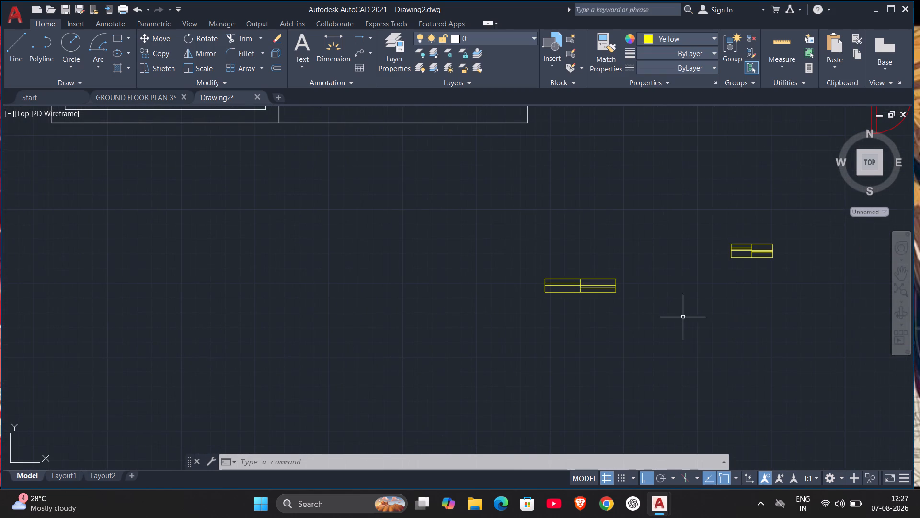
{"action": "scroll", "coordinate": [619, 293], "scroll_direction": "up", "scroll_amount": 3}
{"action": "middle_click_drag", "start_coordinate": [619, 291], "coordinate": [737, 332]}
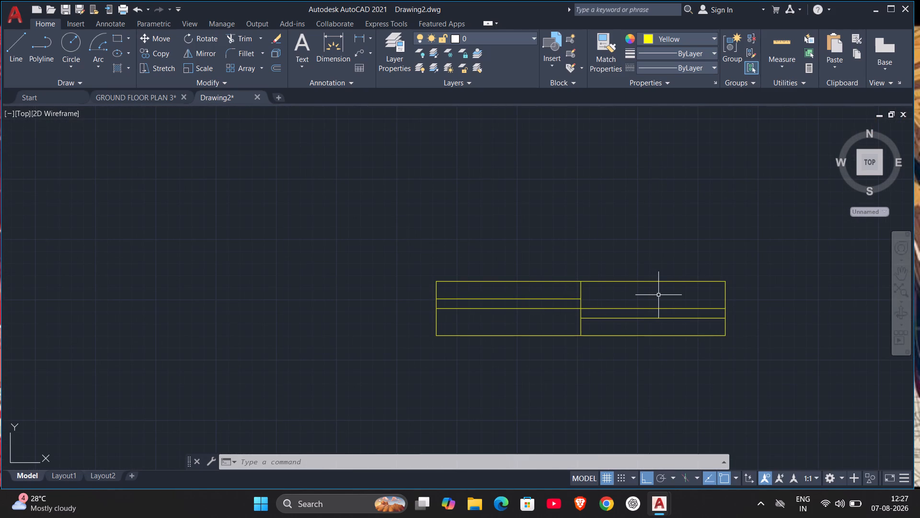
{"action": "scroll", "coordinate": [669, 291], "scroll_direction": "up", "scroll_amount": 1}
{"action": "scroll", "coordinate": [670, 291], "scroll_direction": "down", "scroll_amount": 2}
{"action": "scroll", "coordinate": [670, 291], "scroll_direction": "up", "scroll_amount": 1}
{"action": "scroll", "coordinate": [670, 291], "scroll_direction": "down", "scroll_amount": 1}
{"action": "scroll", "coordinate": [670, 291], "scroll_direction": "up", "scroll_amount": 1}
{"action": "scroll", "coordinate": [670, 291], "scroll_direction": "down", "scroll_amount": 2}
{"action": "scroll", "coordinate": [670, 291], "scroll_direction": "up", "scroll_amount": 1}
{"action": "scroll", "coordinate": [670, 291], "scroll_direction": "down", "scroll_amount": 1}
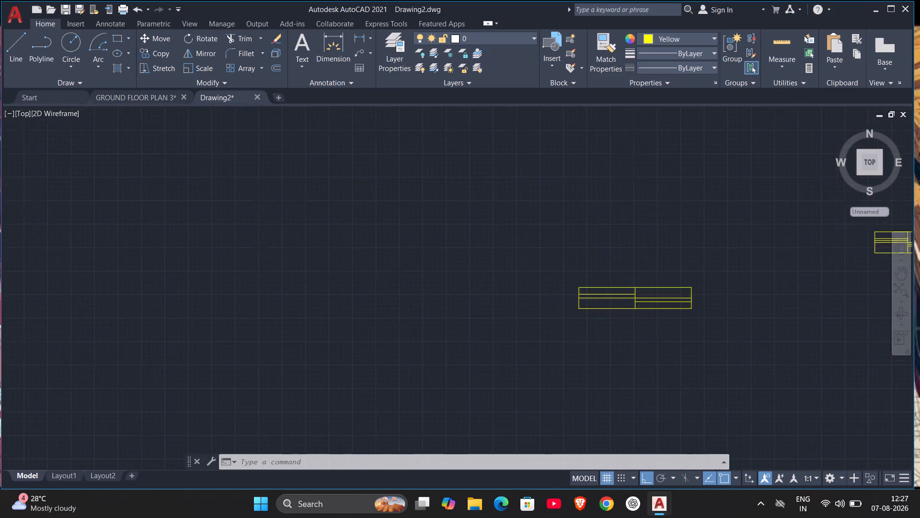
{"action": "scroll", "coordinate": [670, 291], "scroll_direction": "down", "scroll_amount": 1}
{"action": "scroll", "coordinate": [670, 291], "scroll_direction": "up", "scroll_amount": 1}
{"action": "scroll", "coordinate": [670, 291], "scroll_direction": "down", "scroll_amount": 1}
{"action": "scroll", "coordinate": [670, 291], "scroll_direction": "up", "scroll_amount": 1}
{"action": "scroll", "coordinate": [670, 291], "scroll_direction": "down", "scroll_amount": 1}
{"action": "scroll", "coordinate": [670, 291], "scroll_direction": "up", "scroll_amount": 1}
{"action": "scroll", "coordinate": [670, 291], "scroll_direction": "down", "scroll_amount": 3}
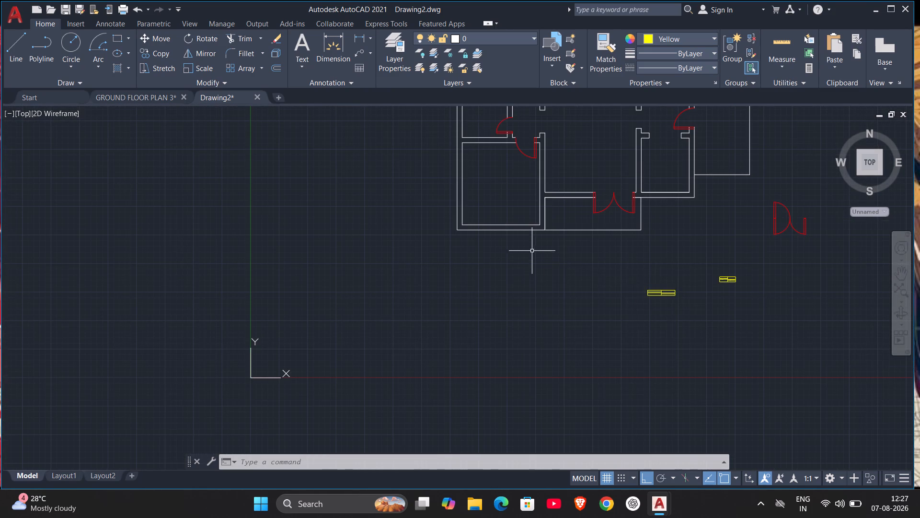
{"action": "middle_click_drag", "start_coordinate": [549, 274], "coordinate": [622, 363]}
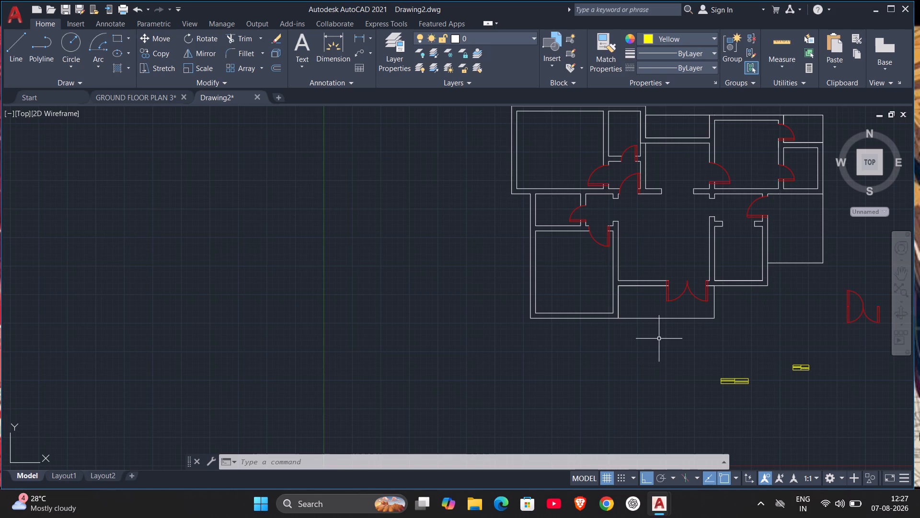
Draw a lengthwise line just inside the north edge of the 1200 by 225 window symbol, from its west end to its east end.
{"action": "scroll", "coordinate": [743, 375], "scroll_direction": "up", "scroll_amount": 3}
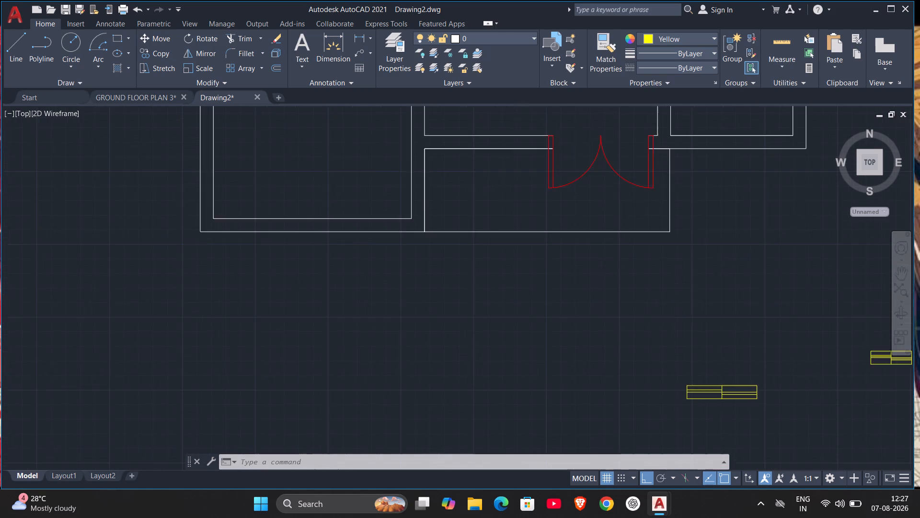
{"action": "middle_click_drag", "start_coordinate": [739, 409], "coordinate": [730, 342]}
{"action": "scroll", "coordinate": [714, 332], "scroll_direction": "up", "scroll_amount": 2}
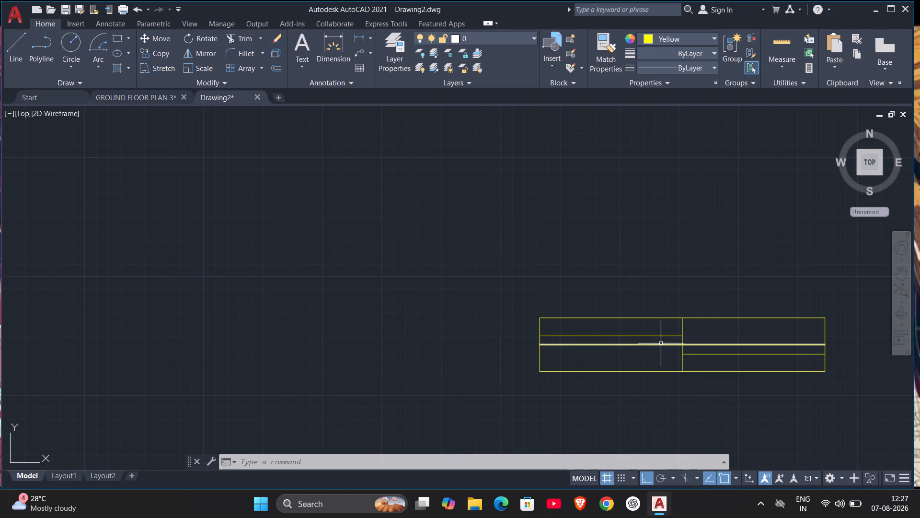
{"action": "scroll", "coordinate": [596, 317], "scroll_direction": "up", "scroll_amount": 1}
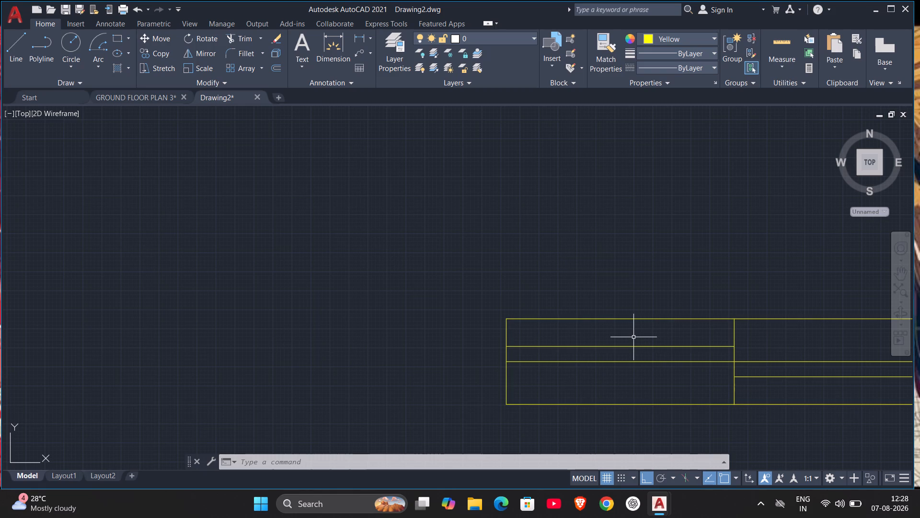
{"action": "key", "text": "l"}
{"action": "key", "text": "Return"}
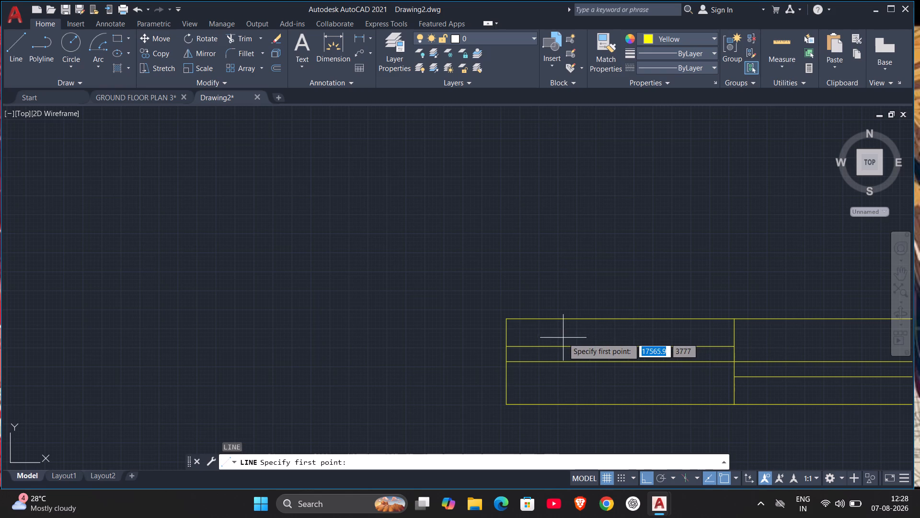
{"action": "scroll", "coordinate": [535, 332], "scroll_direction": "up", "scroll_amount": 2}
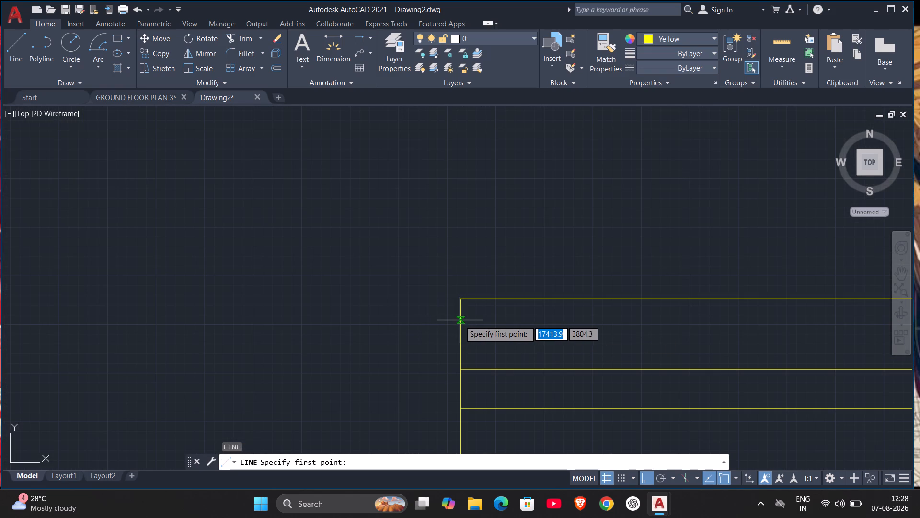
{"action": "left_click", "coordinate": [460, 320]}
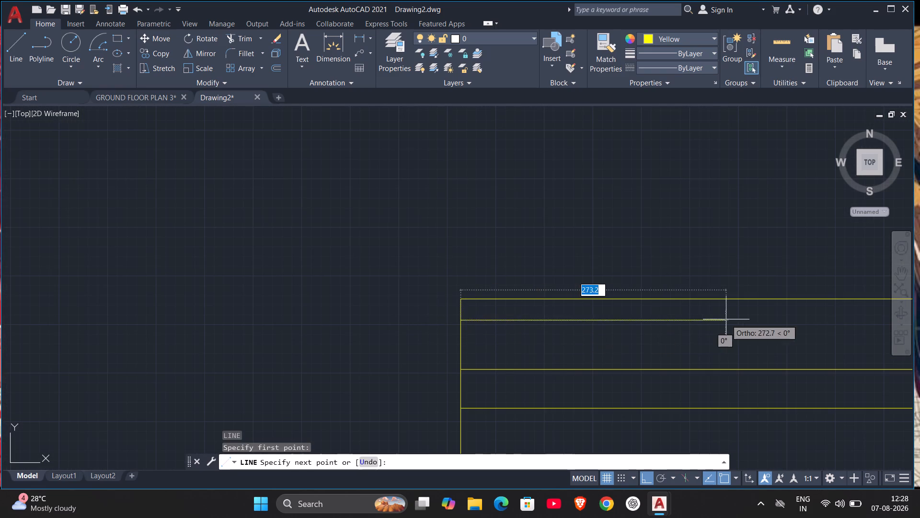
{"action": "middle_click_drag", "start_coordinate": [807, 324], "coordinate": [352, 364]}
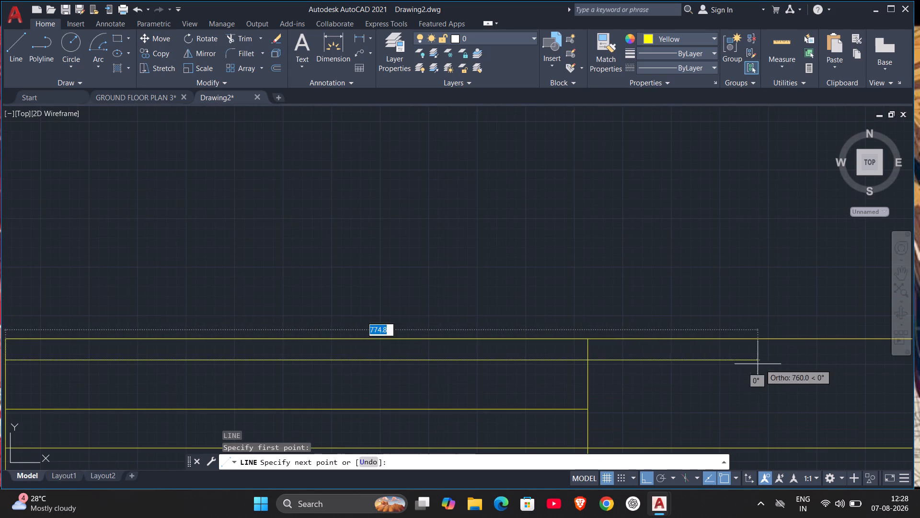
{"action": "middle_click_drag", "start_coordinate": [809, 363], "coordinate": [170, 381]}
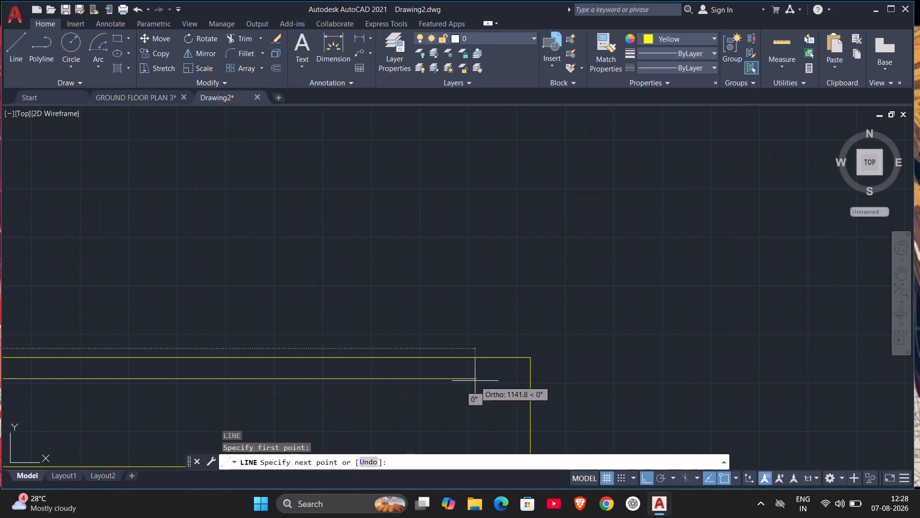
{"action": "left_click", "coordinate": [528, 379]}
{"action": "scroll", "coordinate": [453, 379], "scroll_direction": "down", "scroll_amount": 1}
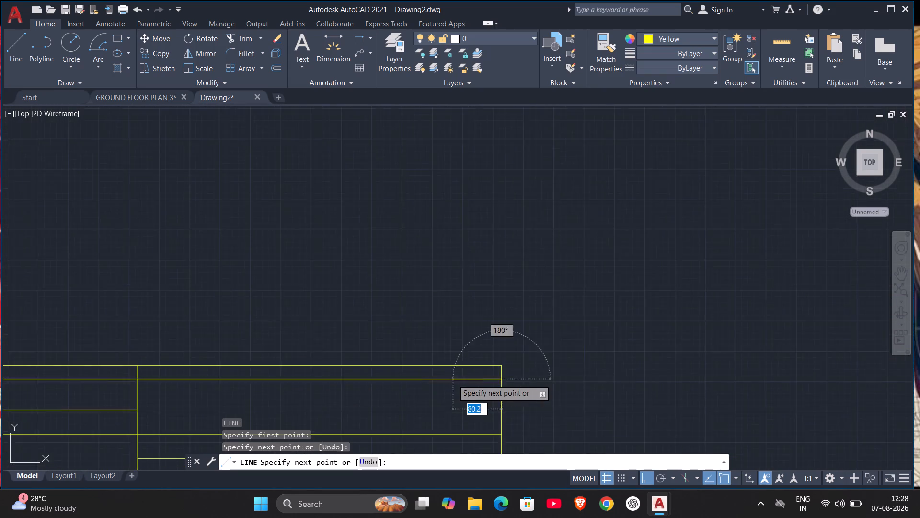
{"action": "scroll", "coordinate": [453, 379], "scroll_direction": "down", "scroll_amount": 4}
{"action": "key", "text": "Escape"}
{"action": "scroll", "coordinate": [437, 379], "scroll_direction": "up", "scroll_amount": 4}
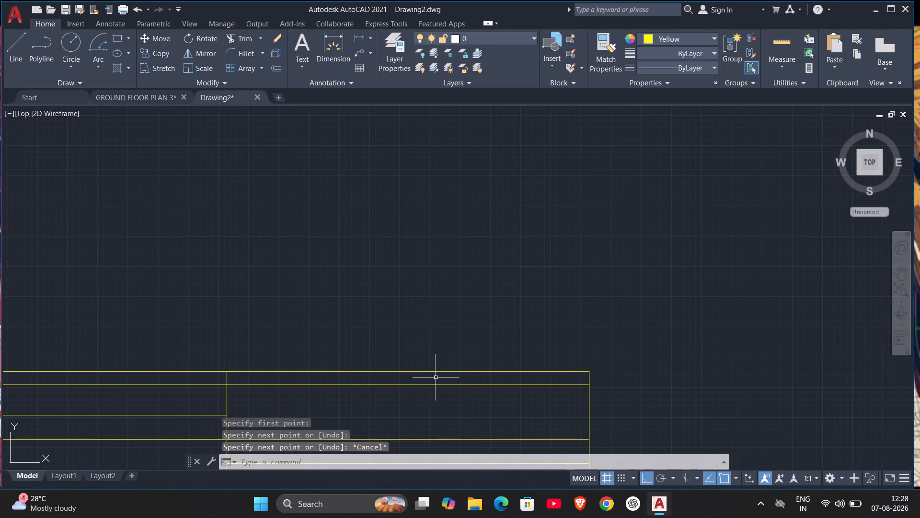
In the 1200 by 225 symbol, trim away the north edge, the new line beneath it and the south edge on both sides of the crosswise line.
{"action": "type", "text": "TR"}
{"action": "key", "text": "Return"}
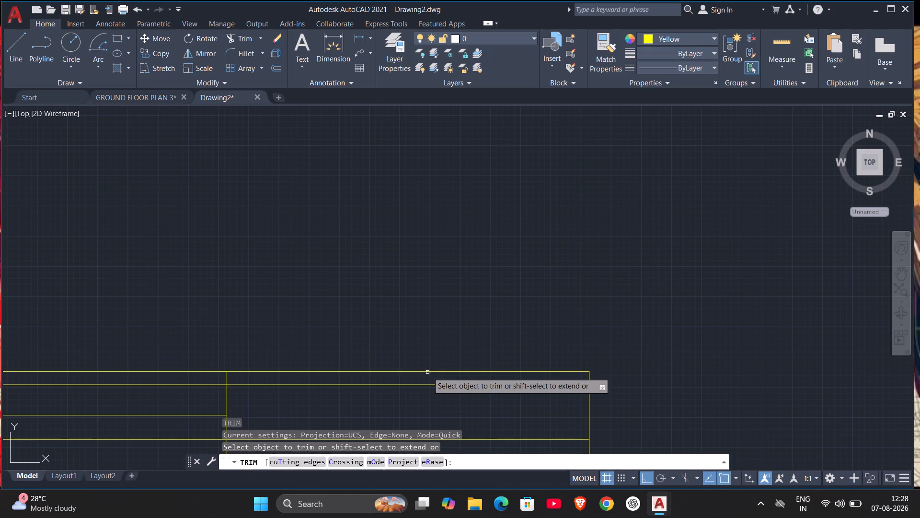
{"action": "left_click", "coordinate": [427, 372]}
{"action": "left_click", "coordinate": [204, 372]}
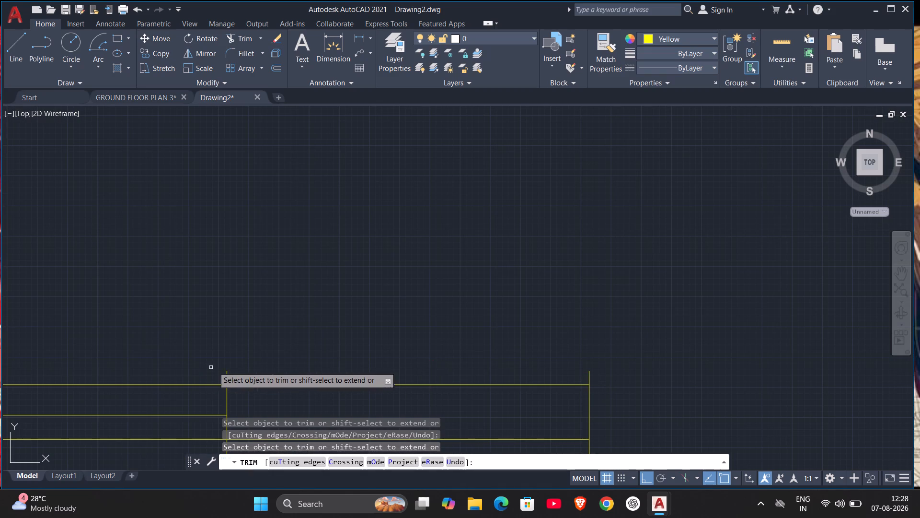
{"action": "scroll", "coordinate": [323, 353], "scroll_direction": "down", "scroll_amount": 3}
{"action": "middle_click_drag", "start_coordinate": [383, 366], "coordinate": [486, 302]}
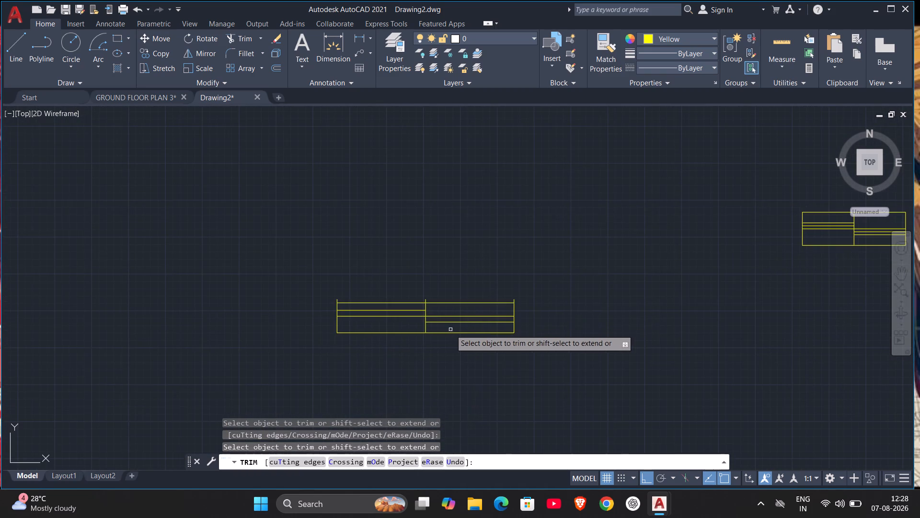
{"action": "scroll", "coordinate": [450, 330], "scroll_direction": "up", "scroll_amount": 2}
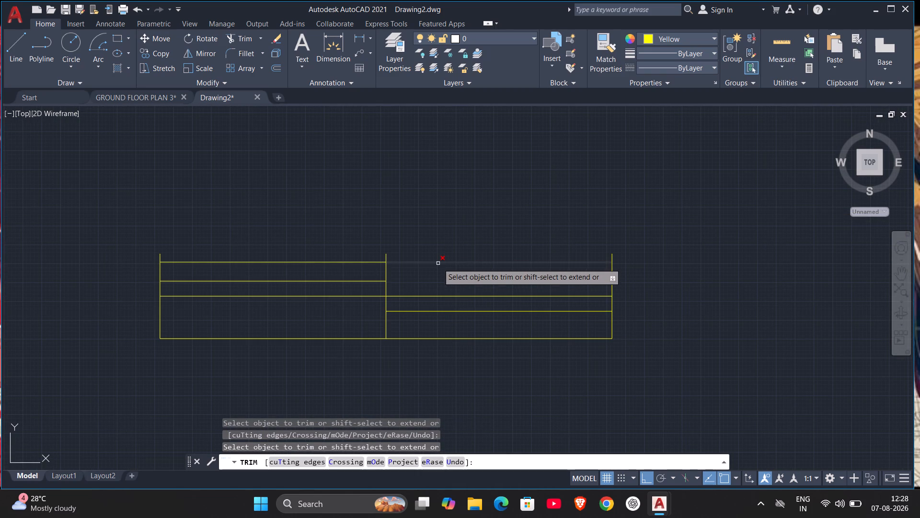
{"action": "left_click", "coordinate": [438, 263]}
{"action": "left_click", "coordinate": [348, 263]}
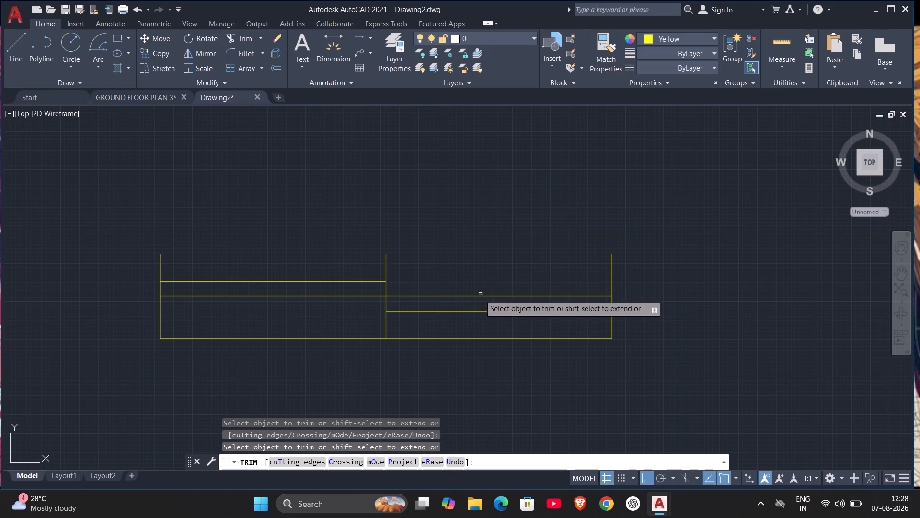
{"action": "left_click", "coordinate": [353, 338]}
{"action": "left_click", "coordinate": [429, 340]}
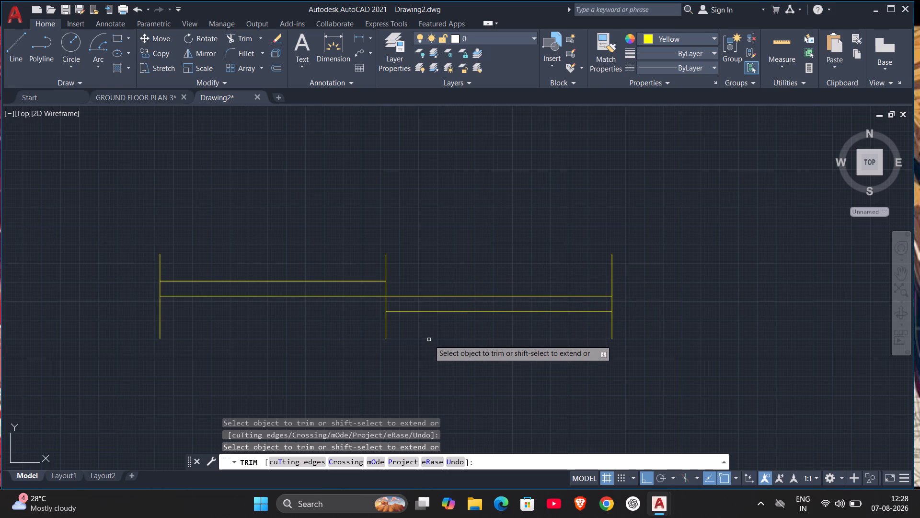
{"action": "scroll", "coordinate": [482, 324], "scroll_direction": "down", "scroll_amount": 2}
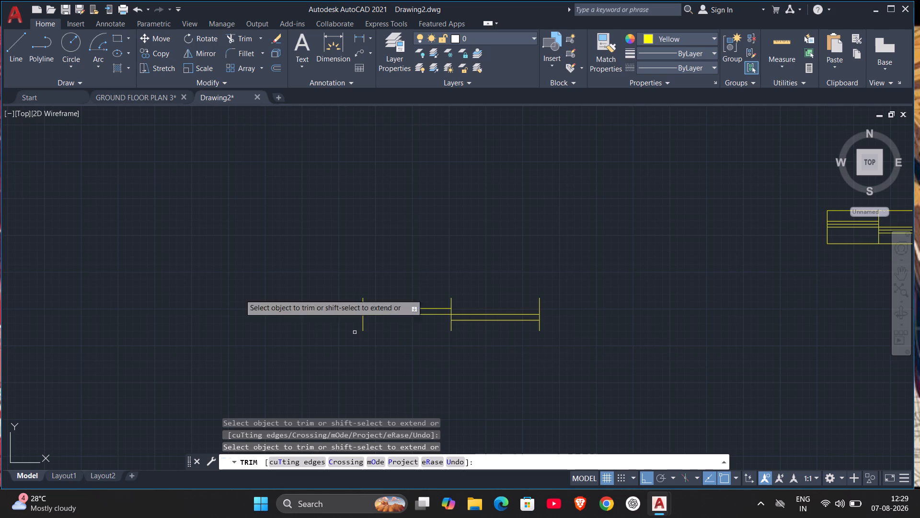
{"action": "scroll", "coordinate": [394, 311], "scroll_direction": "up", "scroll_amount": 2}
{"action": "key", "text": "Escape"}
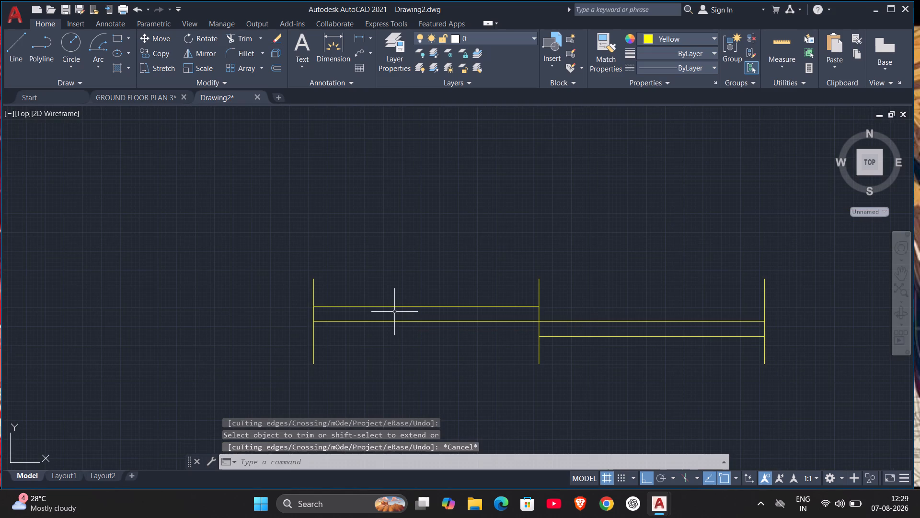
Draw a lengthwise line across the 1200 wide window symbol, just north of its upper inner line, from the west end line to the east end line.
{"action": "key", "text": "l"}
{"action": "key", "text": "Return"}
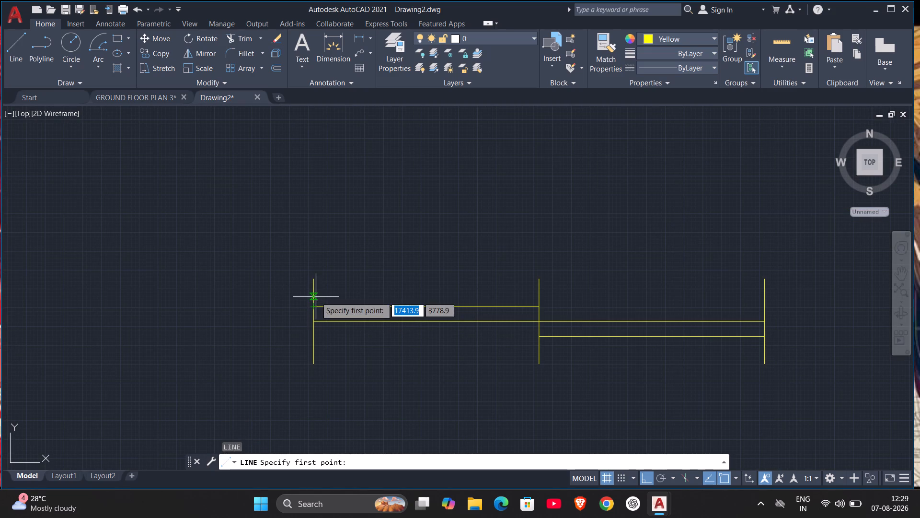
{"action": "scroll", "coordinate": [315, 297], "scroll_direction": "up", "scroll_amount": 2}
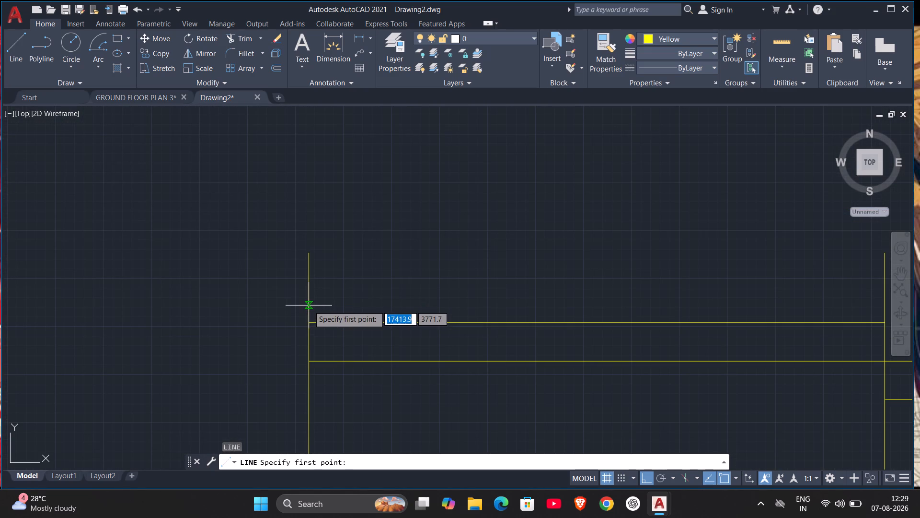
{"action": "left_click", "coordinate": [309, 305]}
{"action": "scroll", "coordinate": [709, 297], "scroll_direction": "down", "scroll_amount": 2}
{"action": "middle_click_drag", "start_coordinate": [737, 302], "coordinate": [736, 302]}
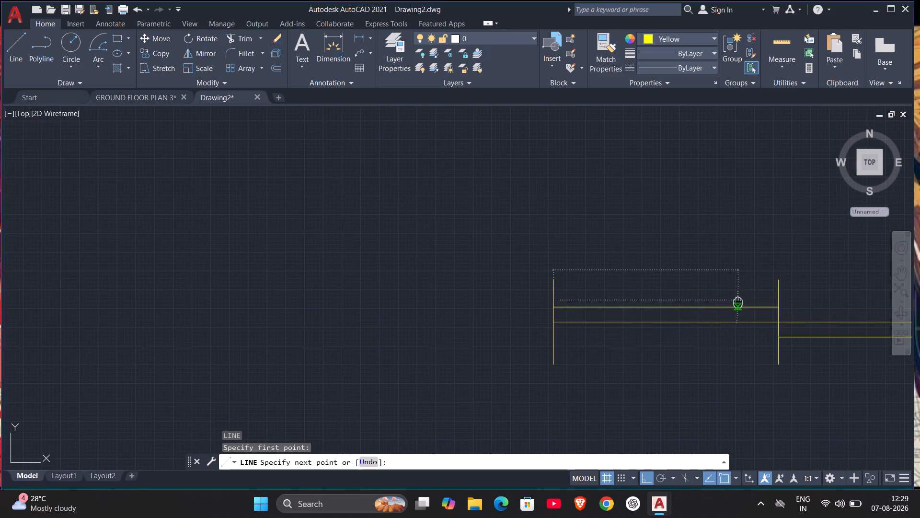
{"action": "middle_click_drag", "start_coordinate": [736, 302], "coordinate": [197, 327]}
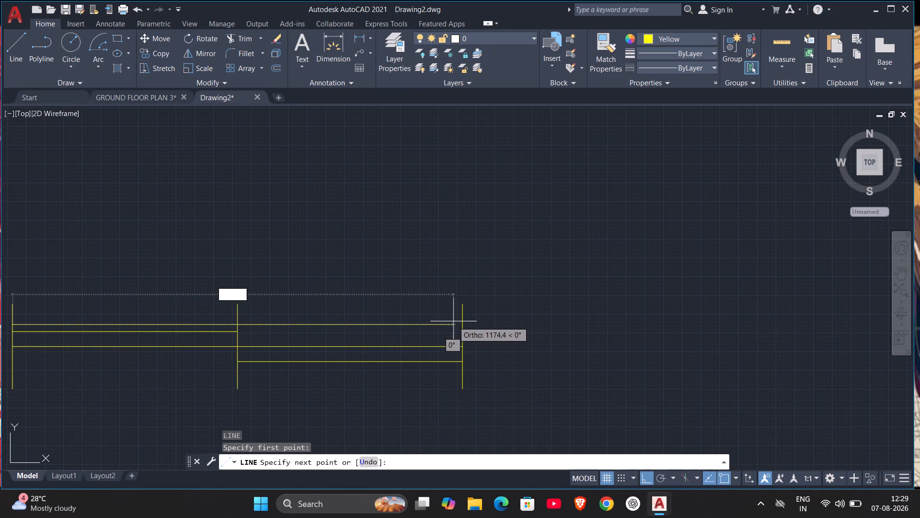
{"action": "left_click", "coordinate": [460, 323]}
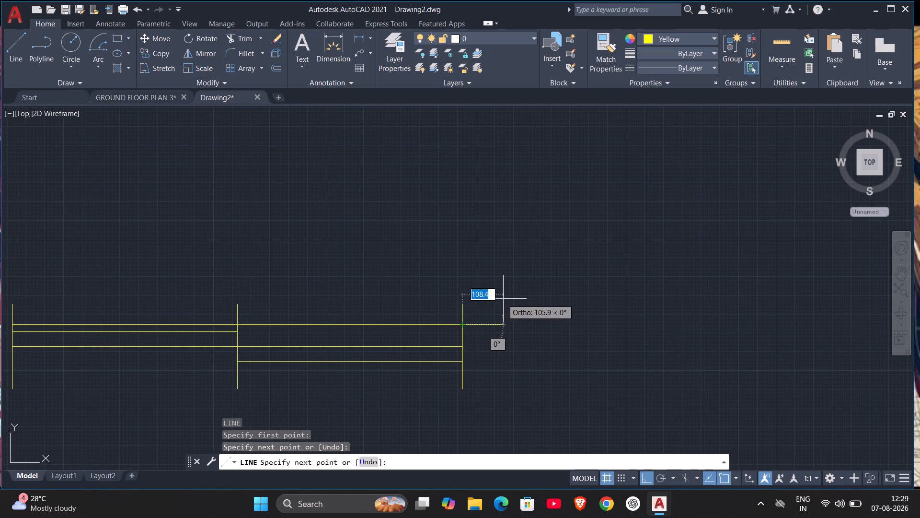
{"action": "key", "text": "Escape"}
Draw a 1200 long lengthwise line near the south side of the same symbol, from the east end line to the west end line.
{"action": "scroll", "coordinate": [481, 330], "scroll_direction": "down", "scroll_amount": 2}
{"action": "middle_click_drag", "start_coordinate": [493, 341], "coordinate": [596, 264]}
{"action": "scroll", "coordinate": [577, 276], "scroll_direction": "up", "scroll_amount": 3}
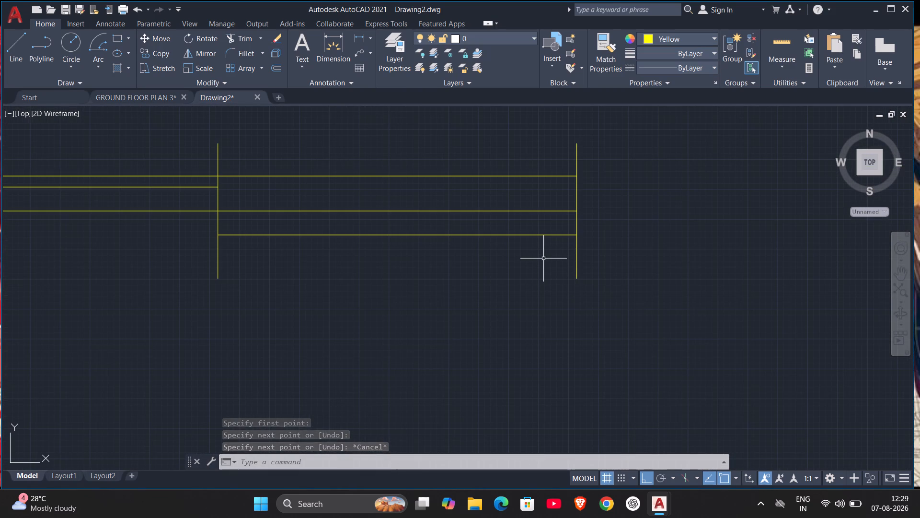
{"action": "key", "text": "l"}
{"action": "key", "text": "Return"}
{"action": "left_click", "coordinate": [577, 247]}
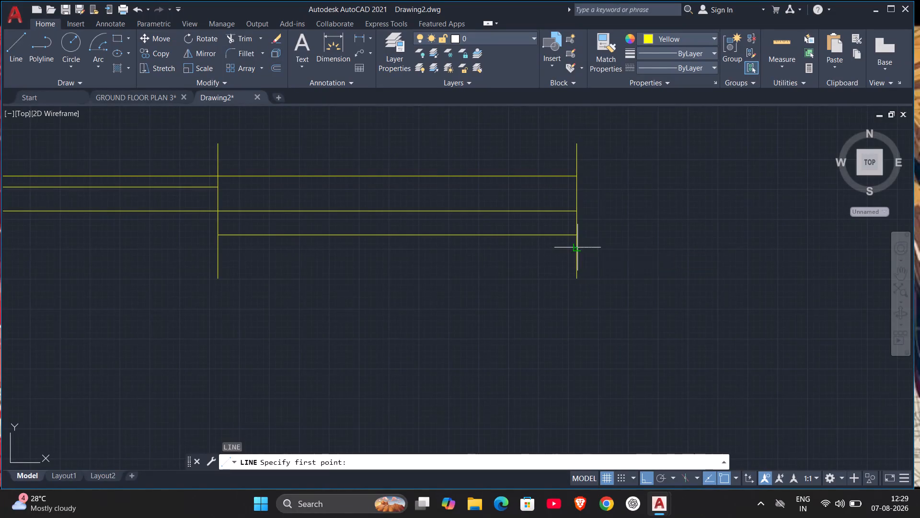
{"action": "middle_click_drag", "start_coordinate": [66, 259], "coordinate": [595, 269]}
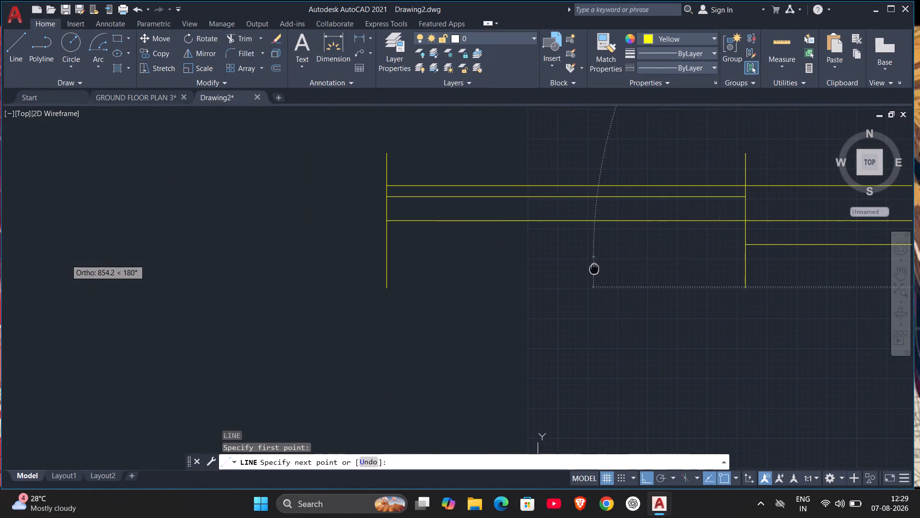
{"action": "middle_click_drag", "start_coordinate": [595, 269], "coordinate": [597, 269]}
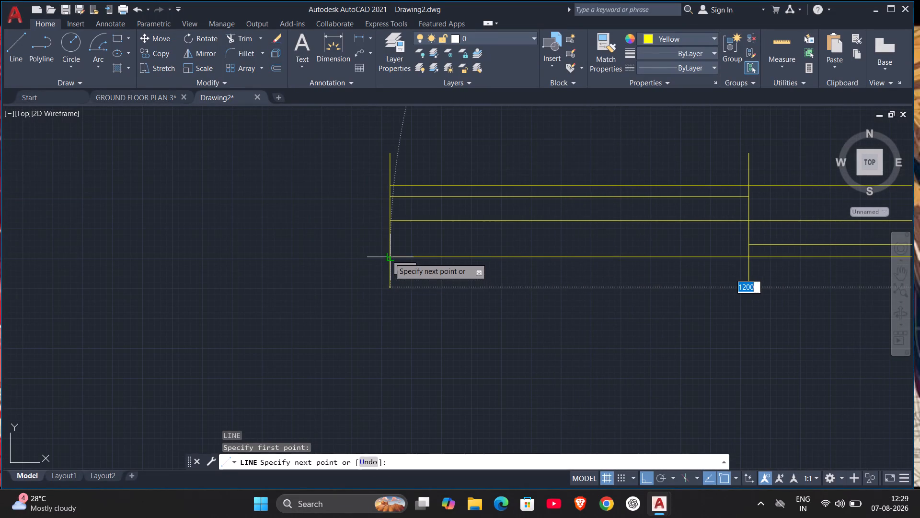
{"action": "left_click", "coordinate": [389, 258]}
{"action": "scroll", "coordinate": [571, 258], "scroll_direction": "down", "scroll_amount": 3}
{"action": "key", "text": "Escape"}
In the 700 wide window symbol, trim away the north and south edges and the outermost inner lengthwise line of each half.
{"action": "scroll", "coordinate": [710, 287], "scroll_direction": "down", "scroll_amount": 1}
{"action": "middle_click_drag", "start_coordinate": [714, 287], "coordinate": [570, 294]}
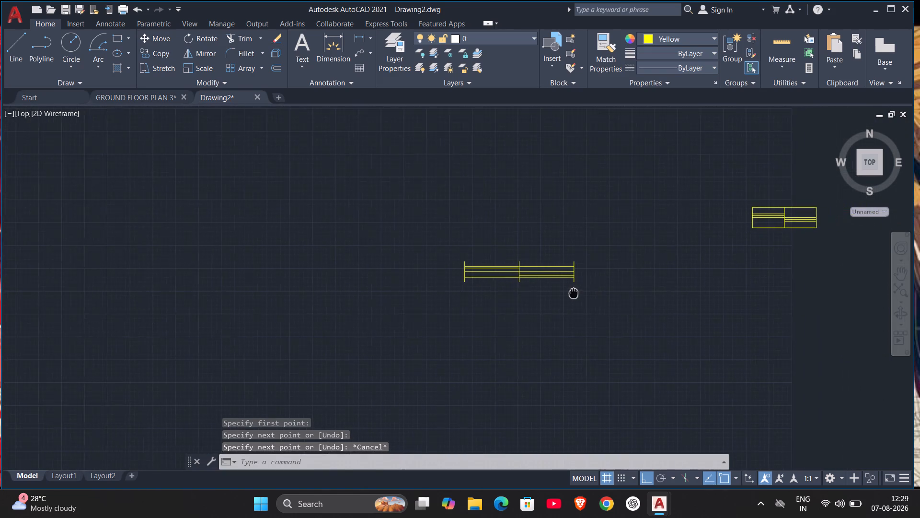
{"action": "middle_click_drag", "start_coordinate": [570, 294], "coordinate": [534, 297]}
{"action": "scroll", "coordinate": [509, 283], "scroll_direction": "up", "scroll_amount": 2}
{"action": "scroll", "coordinate": [661, 290], "scroll_direction": "down", "scroll_amount": 1}
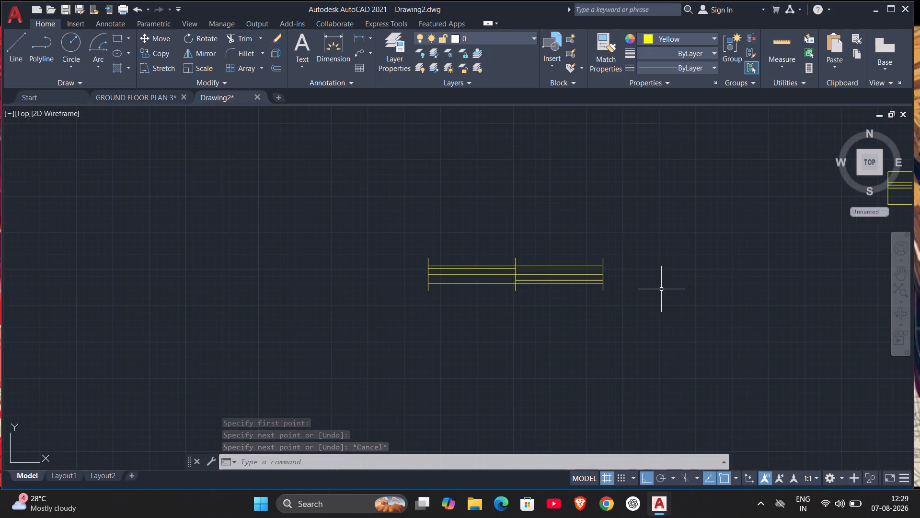
{"action": "scroll", "coordinate": [662, 289], "scroll_direction": "down", "scroll_amount": 2}
{"action": "scroll", "coordinate": [662, 289], "scroll_direction": "up", "scroll_amount": 1}
{"action": "middle_click_drag", "start_coordinate": [662, 289], "coordinate": [395, 328]}
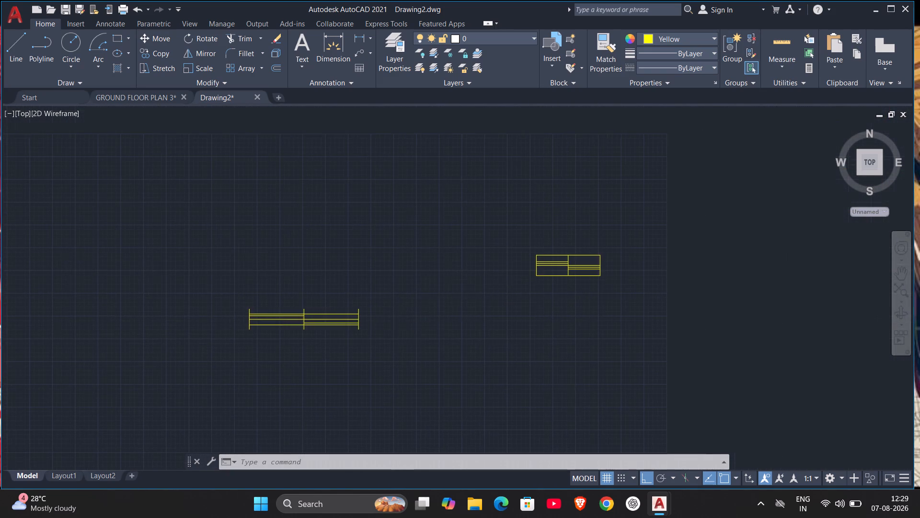
{"action": "scroll", "coordinate": [553, 279], "scroll_direction": "up", "scroll_amount": 4}
{"action": "scroll", "coordinate": [529, 278], "scroll_direction": "down", "scroll_amount": 1}
{"action": "middle_click_drag", "start_coordinate": [535, 271], "coordinate": [510, 323]}
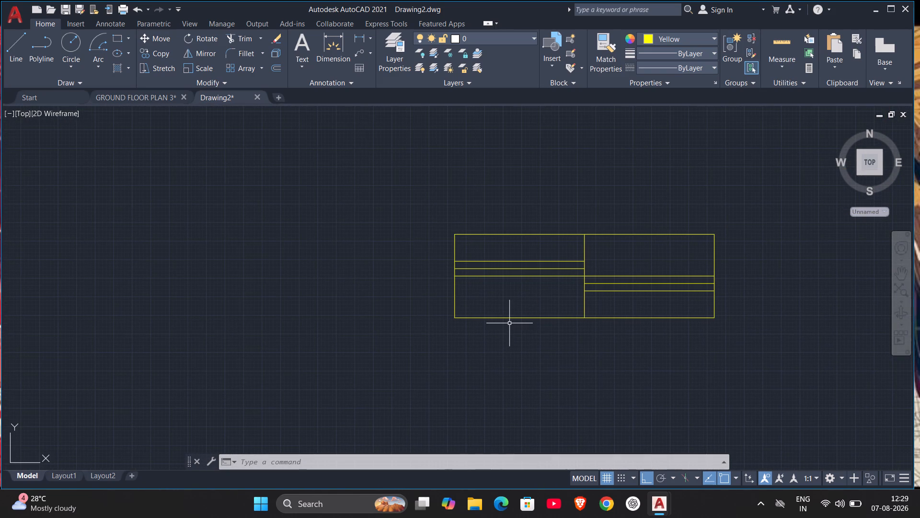
{"action": "type", "text": "TR"}
{"action": "key", "text": "Return"}
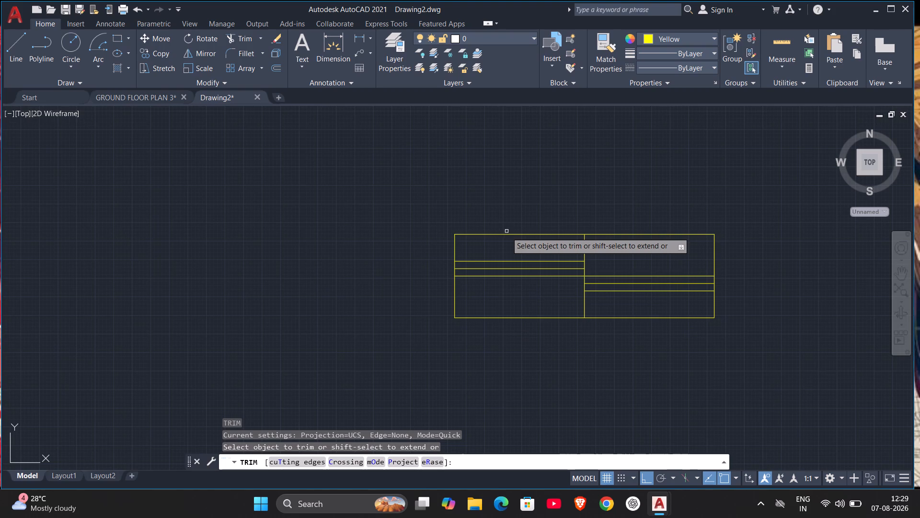
{"action": "left_click", "coordinate": [506, 235]}
{"action": "left_click", "coordinate": [640, 235]}
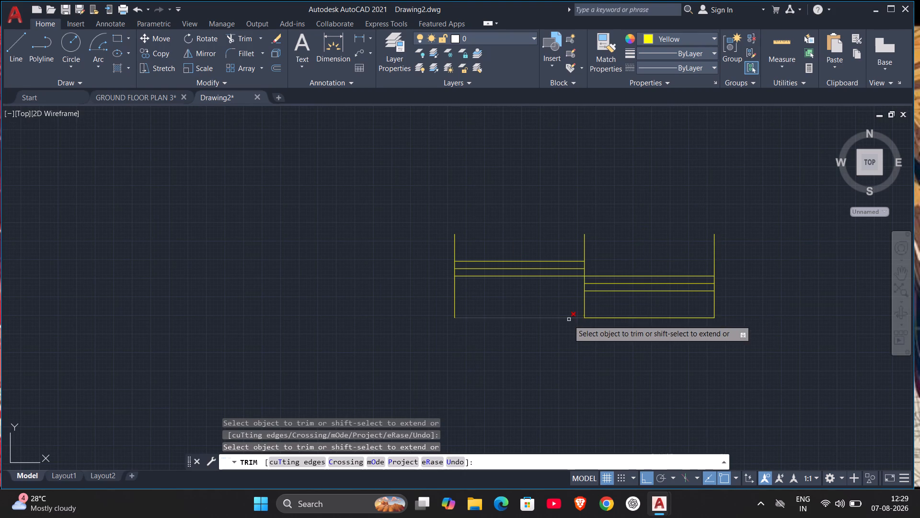
{"action": "left_click", "coordinate": [567, 320]}
{"action": "left_click", "coordinate": [566, 315]}
{"action": "left_click", "coordinate": [618, 321]}
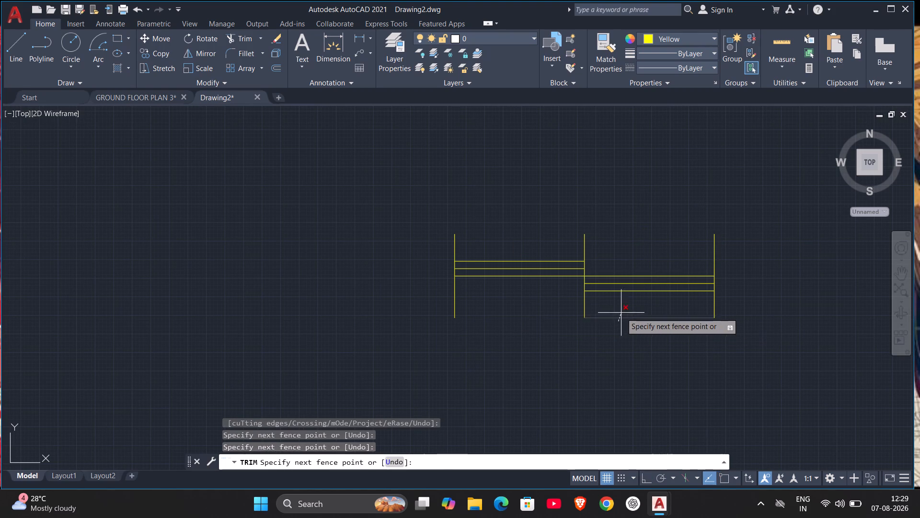
{"action": "left_click", "coordinate": [621, 313]}
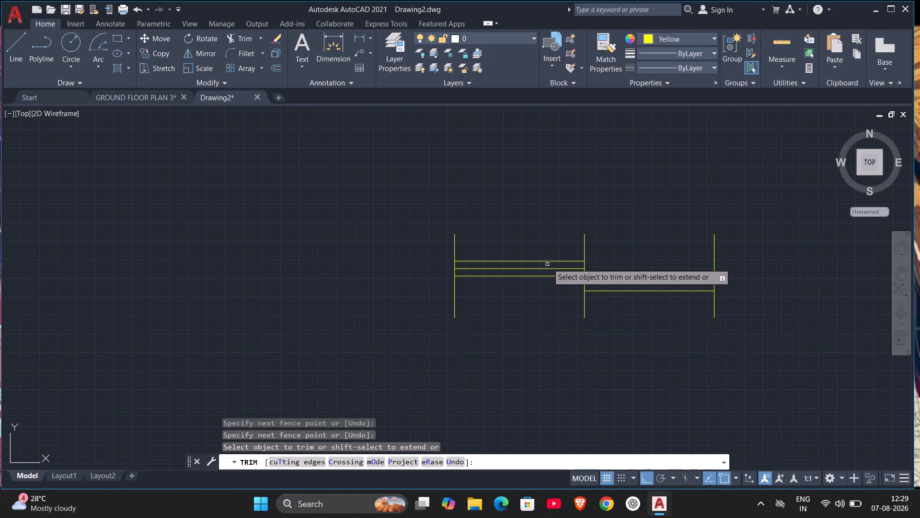
{"action": "left_click", "coordinate": [549, 262]}
{"action": "left_click", "coordinate": [626, 293]}
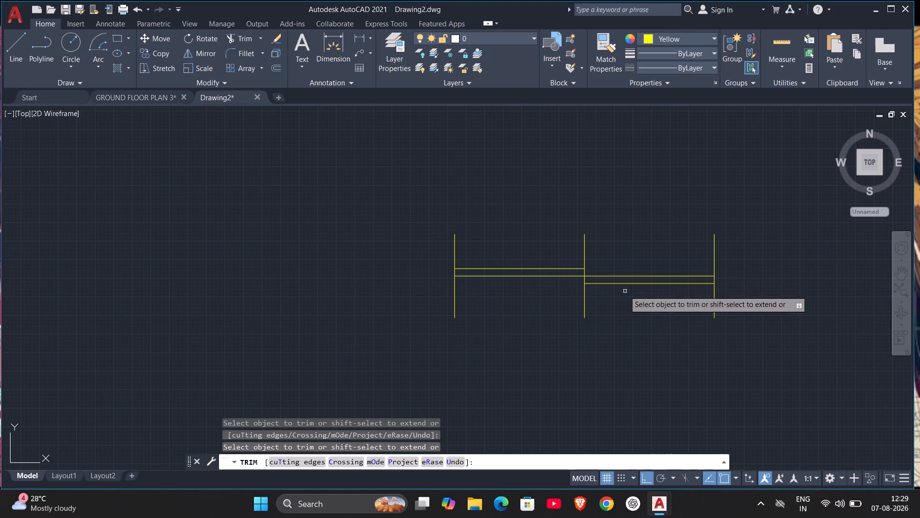
{"action": "key", "text": "Escape"}
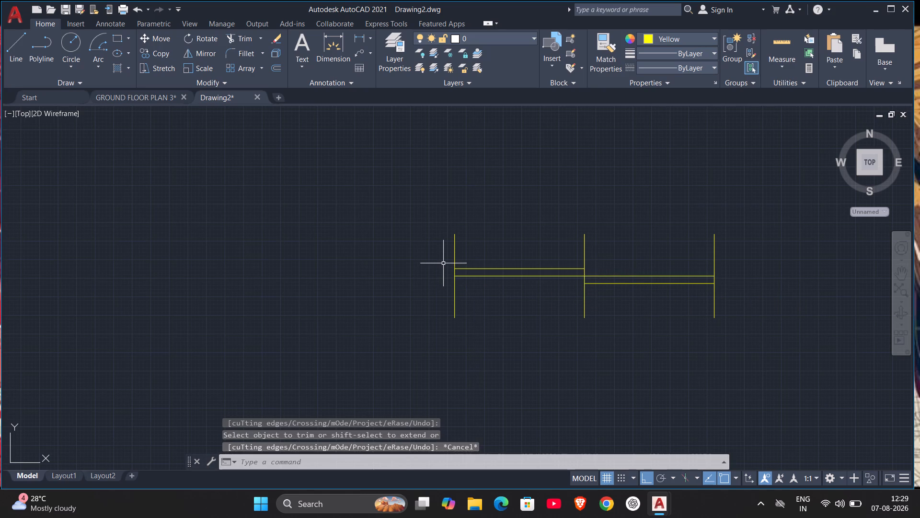
Draw a 700 long lengthwise line near the north side of the 700 wide symbol, from its west end line to its east end line.
{"action": "key", "text": "l"}
{"action": "key", "text": "Return"}
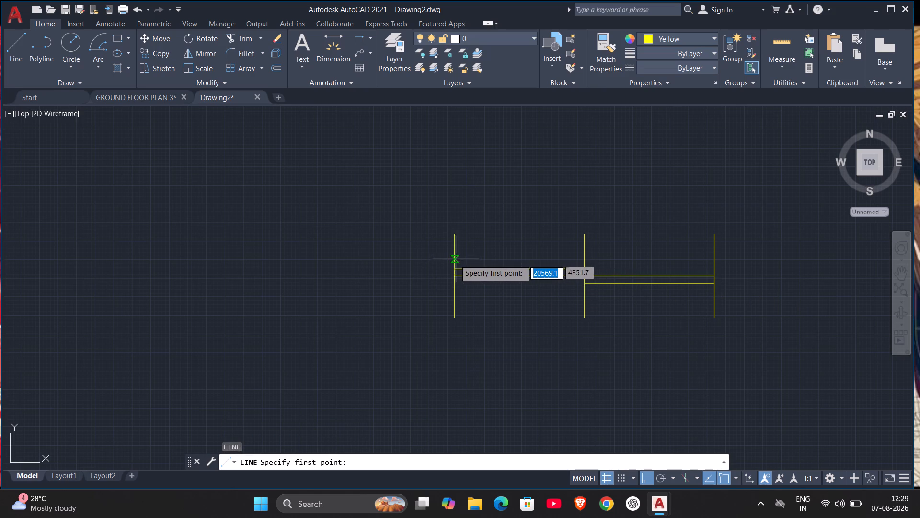
{"action": "left_click", "coordinate": [454, 259]}
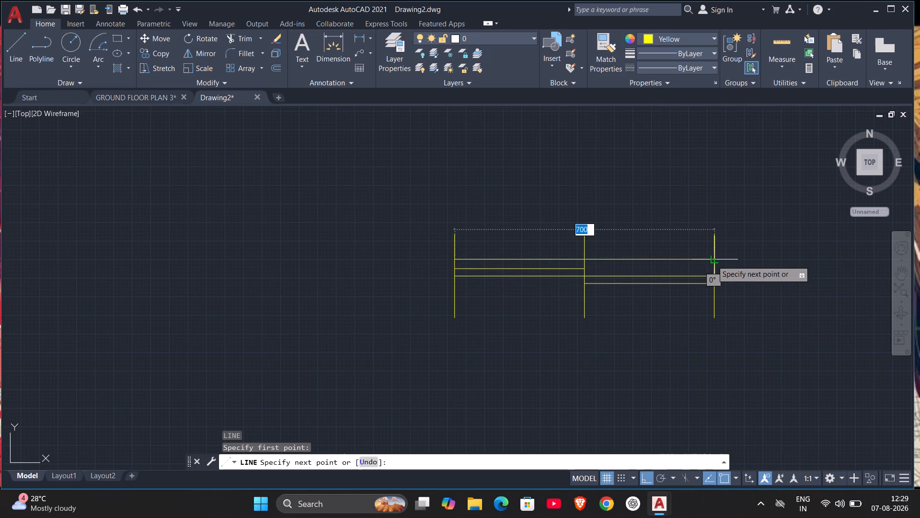
{"action": "left_click", "coordinate": [713, 260]}
{"action": "key", "text": "Escape"}
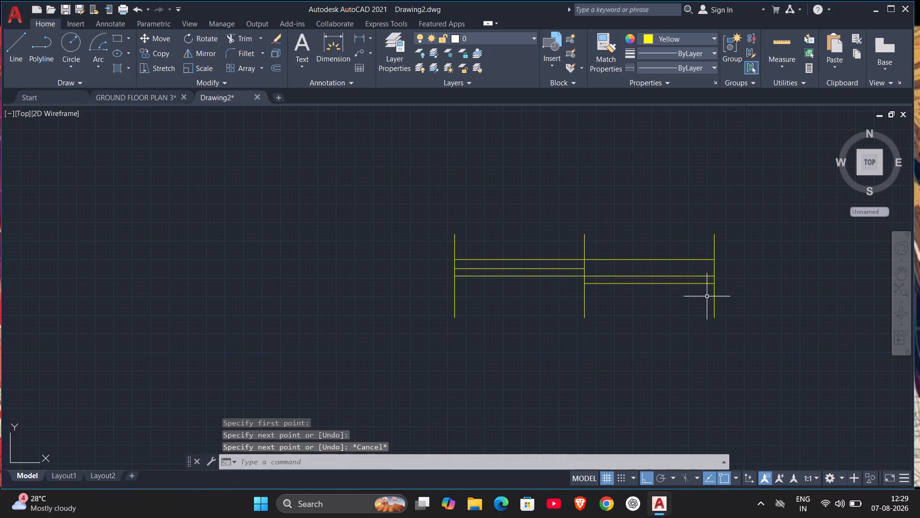
Draw a lengthwise line near the south side of the 700 wide symbol, from its east end line to its west end line.
{"action": "key", "text": "space"}
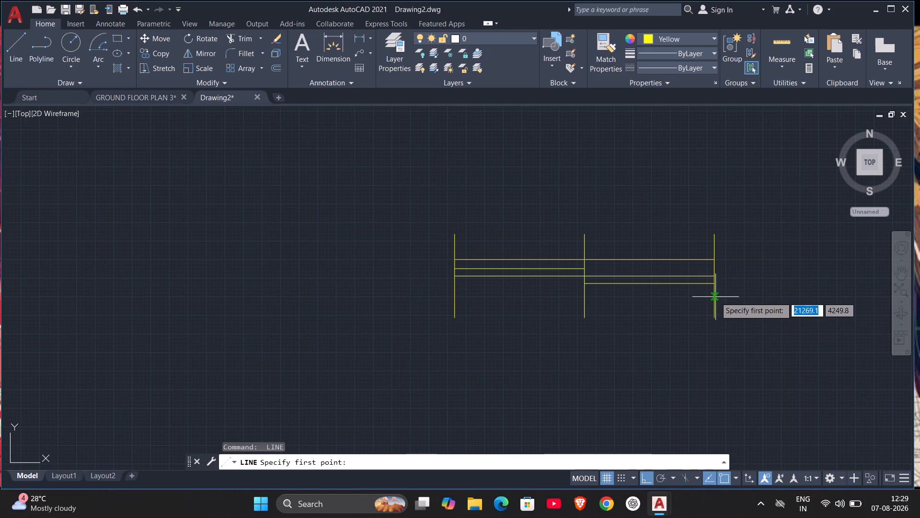
{"action": "left_click", "coordinate": [714, 296]}
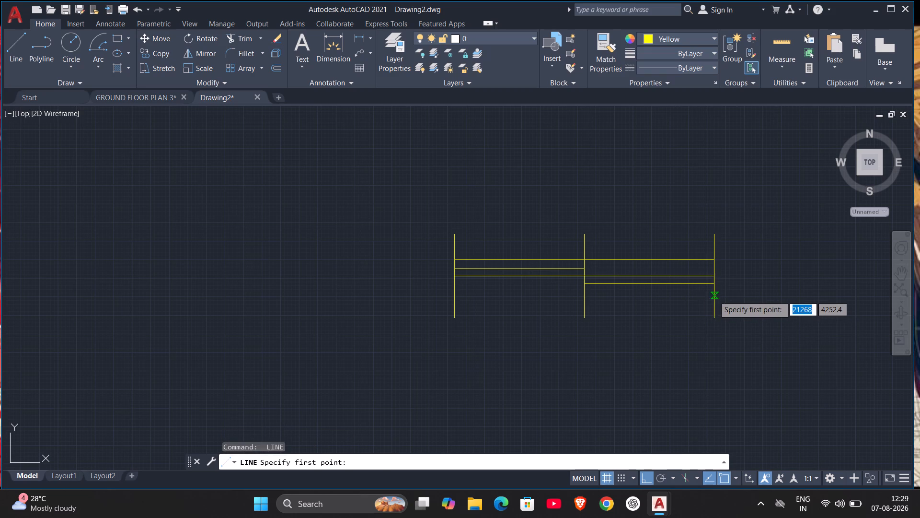
{"action": "left_click", "coordinate": [453, 298]}
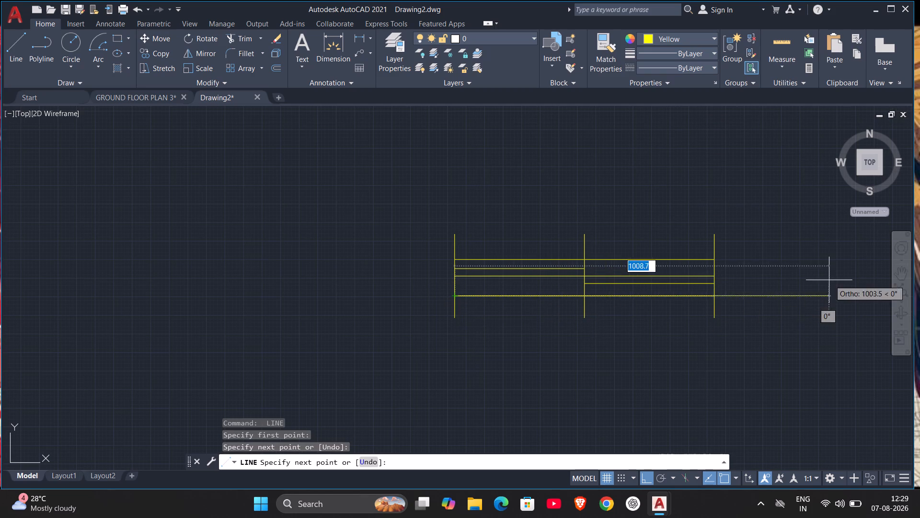
{"action": "key", "text": "Escape"}
Copy the 1200 wide window symbol from the south end of its middle line into the north wall of the northwest room, with Ortho off.
{"action": "scroll", "coordinate": [794, 293], "scroll_direction": "down", "scroll_amount": 3}
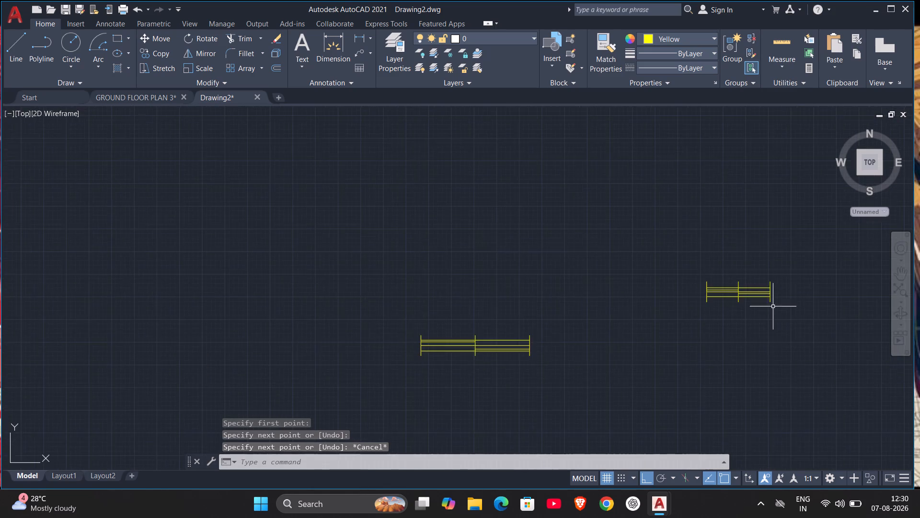
{"action": "scroll", "coordinate": [760, 321], "scroll_direction": "down", "scroll_amount": 1}
{"action": "left_click_drag", "start_coordinate": [510, 318], "coordinate": [577, 333]}
{"action": "left_click", "coordinate": [733, 367]}
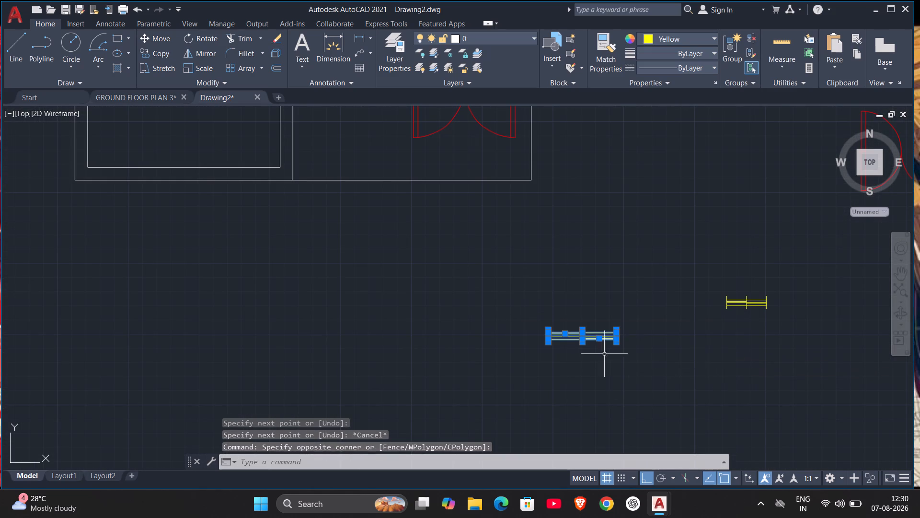
{"action": "key", "text": "c"}
{"action": "key", "text": "o"}
{"action": "key", "text": "Return"}
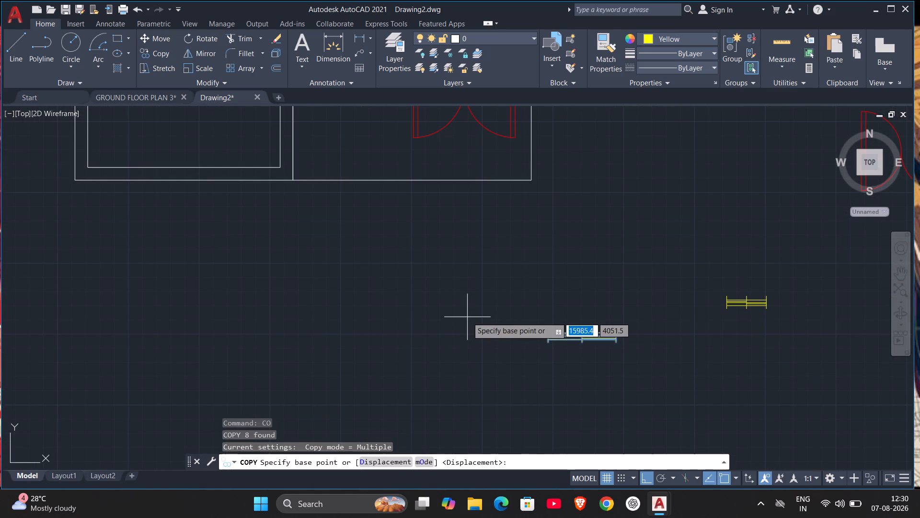
{"action": "scroll", "coordinate": [581, 349], "scroll_direction": "up", "scroll_amount": 3}
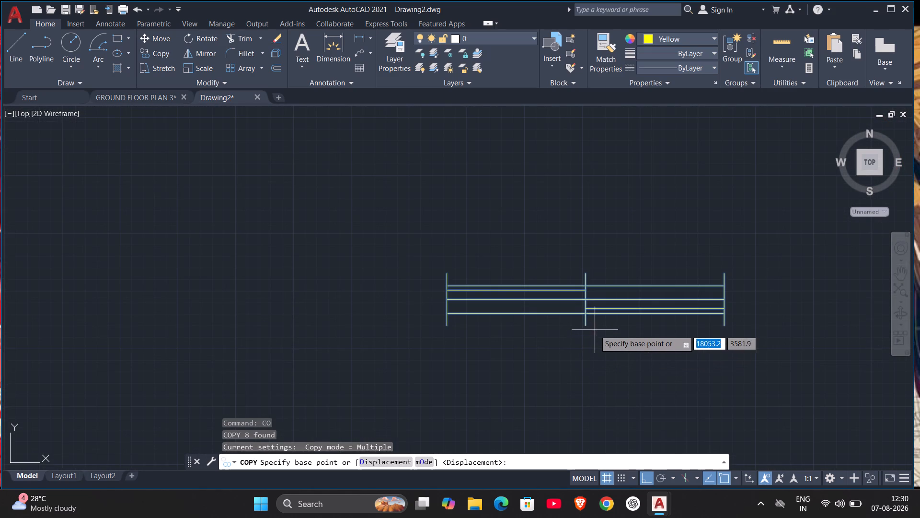
{"action": "left_click", "coordinate": [586, 327]}
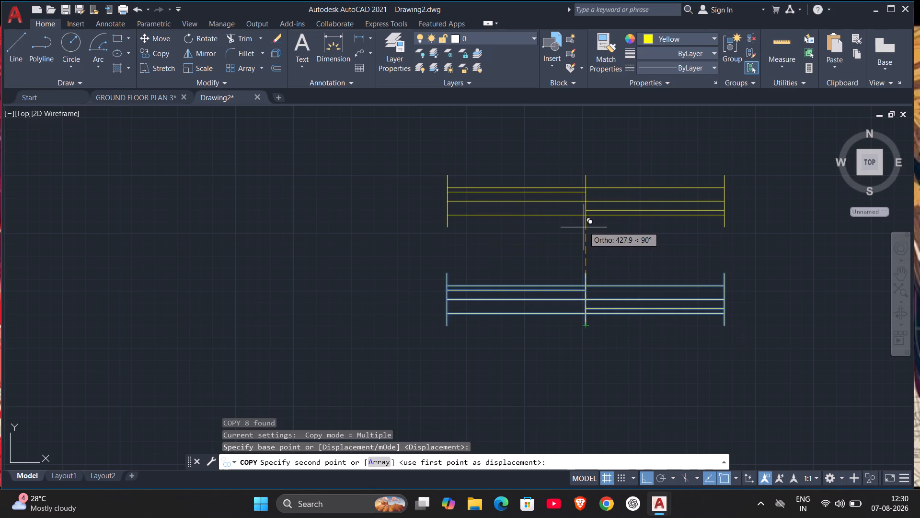
{"action": "key", "text": "F8"}
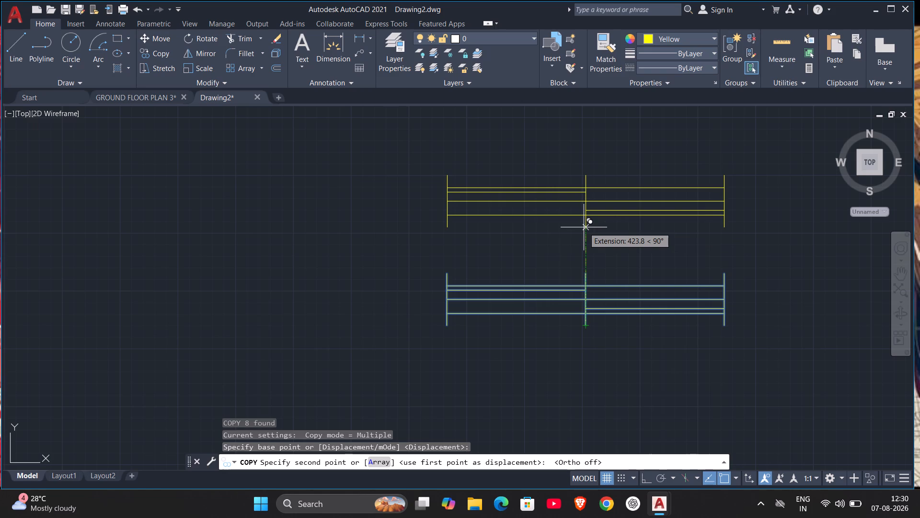
{"action": "scroll", "coordinate": [431, 212], "scroll_direction": "down", "scroll_amount": 2}
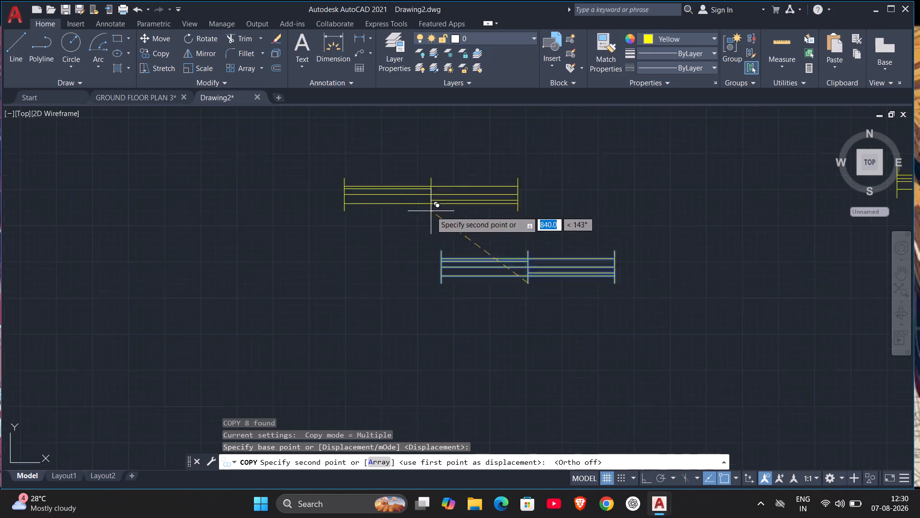
{"action": "middle_click_drag", "start_coordinate": [431, 211], "coordinate": [748, 494]}
{"action": "scroll", "coordinate": [527, 214], "scroll_direction": "down", "scroll_amount": 4}
{"action": "middle_click_drag", "start_coordinate": [521, 211], "coordinate": [575, 308]}
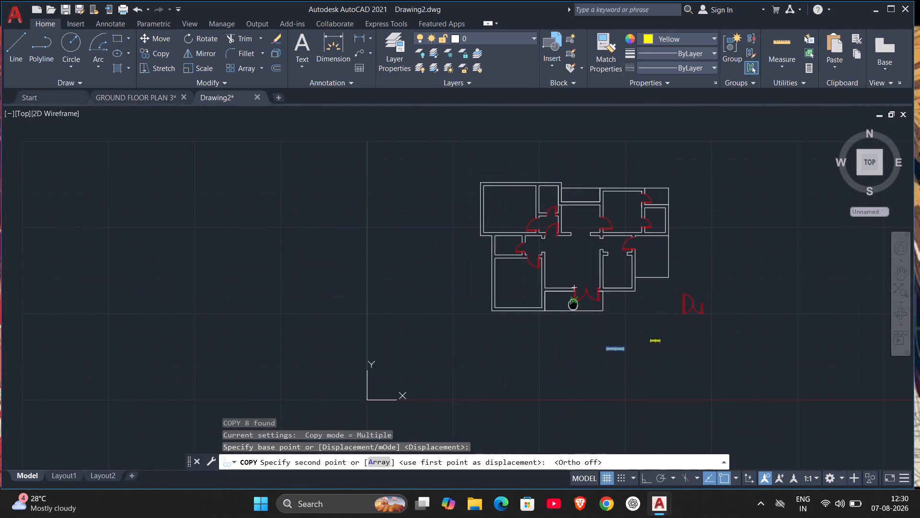
{"action": "middle_click_drag", "start_coordinate": [575, 308], "coordinate": [613, 369]}
{"action": "scroll", "coordinate": [559, 284], "scroll_direction": "up", "scroll_amount": 4}
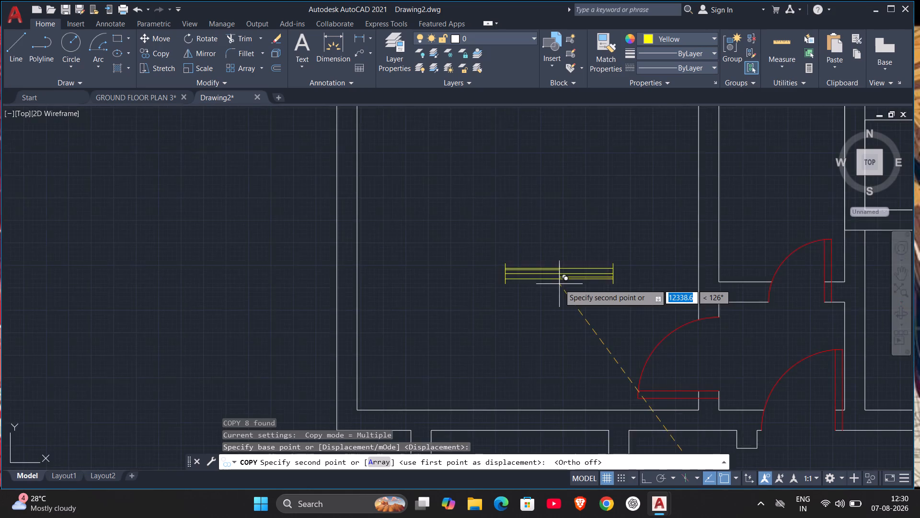
{"action": "middle_click_drag", "start_coordinate": [564, 291], "coordinate": [672, 447]}
{"action": "scroll", "coordinate": [605, 284], "scroll_direction": "up", "scroll_amount": 2}
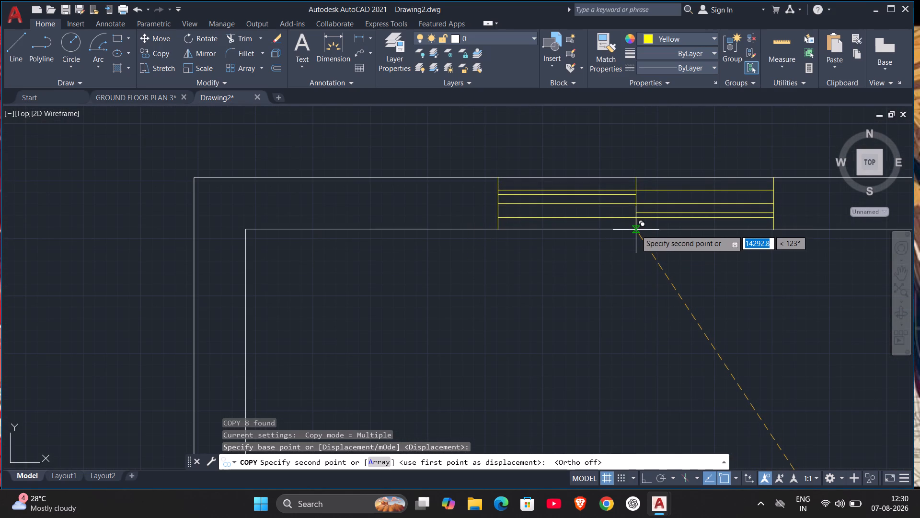
{"action": "left_click", "coordinate": [636, 230]}
Place another copy of the 1200 wide window in the north wall of the middle room, flush with both wall faces.
{"action": "scroll", "coordinate": [774, 235], "scroll_direction": "down", "scroll_amount": 2}
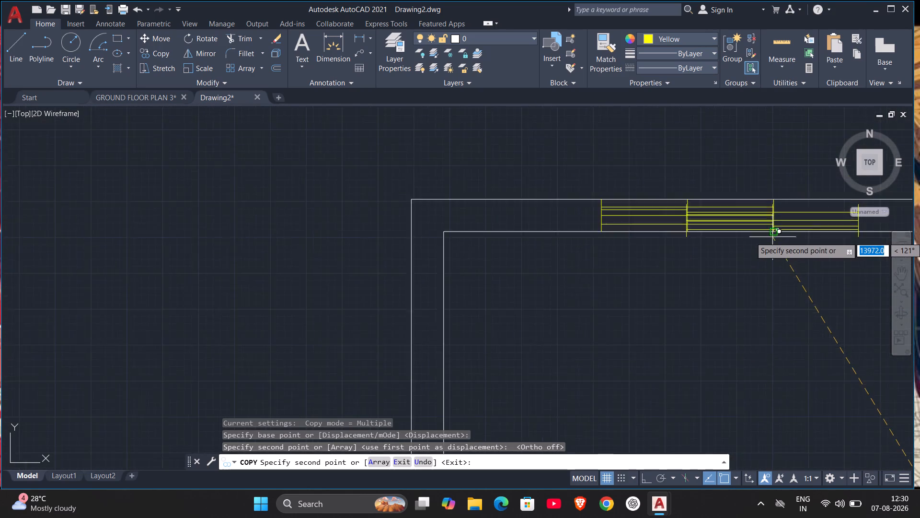
{"action": "scroll", "coordinate": [772, 237], "scroll_direction": "down", "scroll_amount": 2}
{"action": "middle_click_drag", "start_coordinate": [783, 273], "coordinate": [328, 265]}
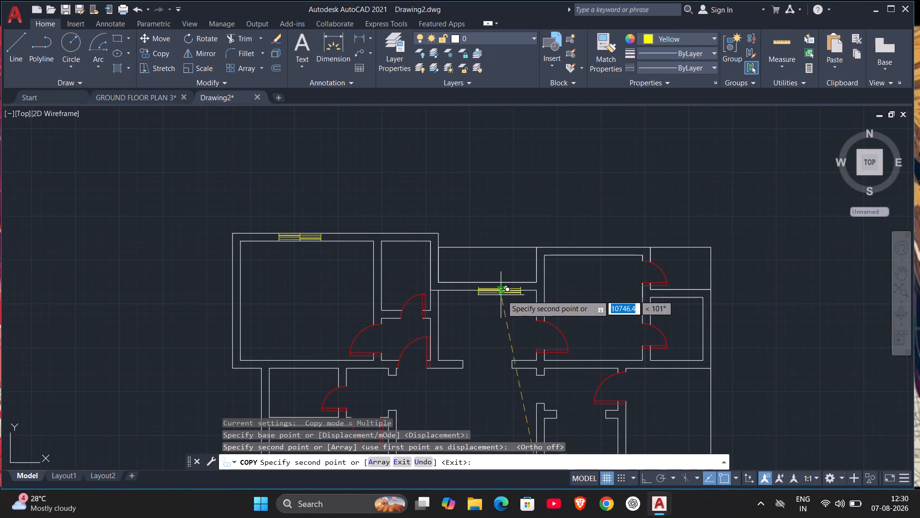
{"action": "scroll", "coordinate": [480, 283], "scroll_direction": "up", "scroll_amount": 2}
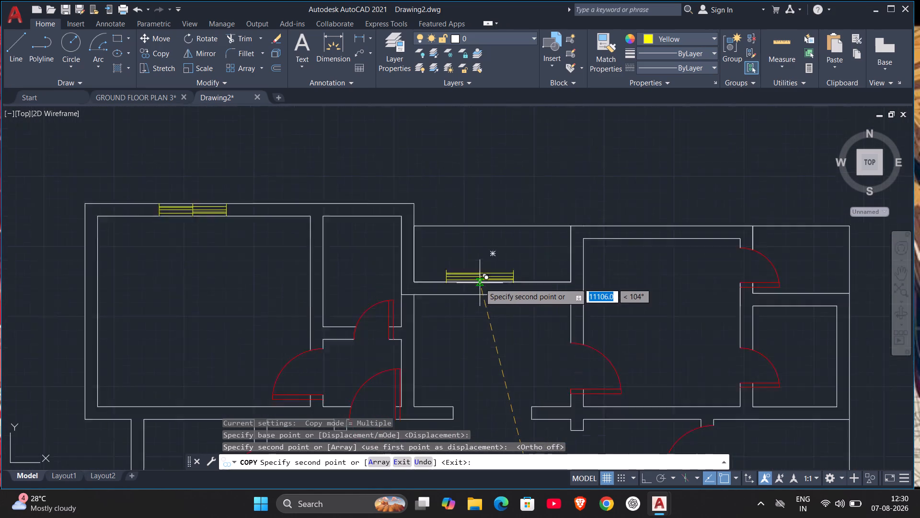
{"action": "scroll", "coordinate": [480, 283], "scroll_direction": "up", "scroll_amount": 2}
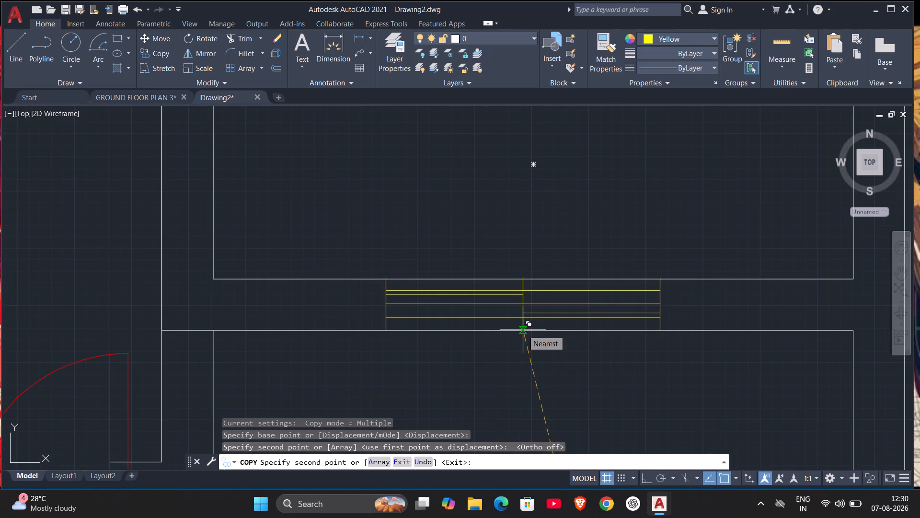
{"action": "scroll", "coordinate": [523, 330], "scroll_direction": "up", "scroll_amount": 4}
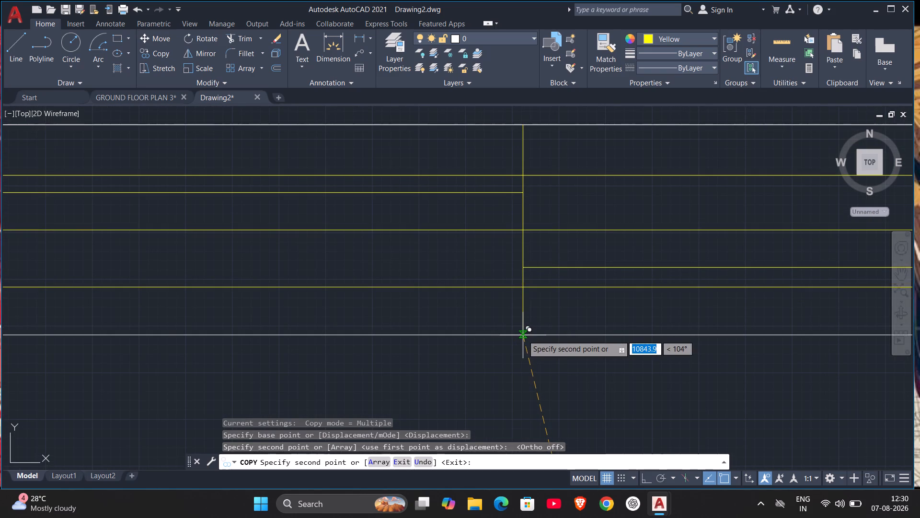
{"action": "left_click", "coordinate": [523, 335]}
Place another copy of the 1200 wide window in the north wall of the northeast room, flush with both wall faces.
{"action": "scroll", "coordinate": [584, 332], "scroll_direction": "down", "scroll_amount": 4}
{"action": "scroll", "coordinate": [643, 358], "scroll_direction": "down", "scroll_amount": 2}
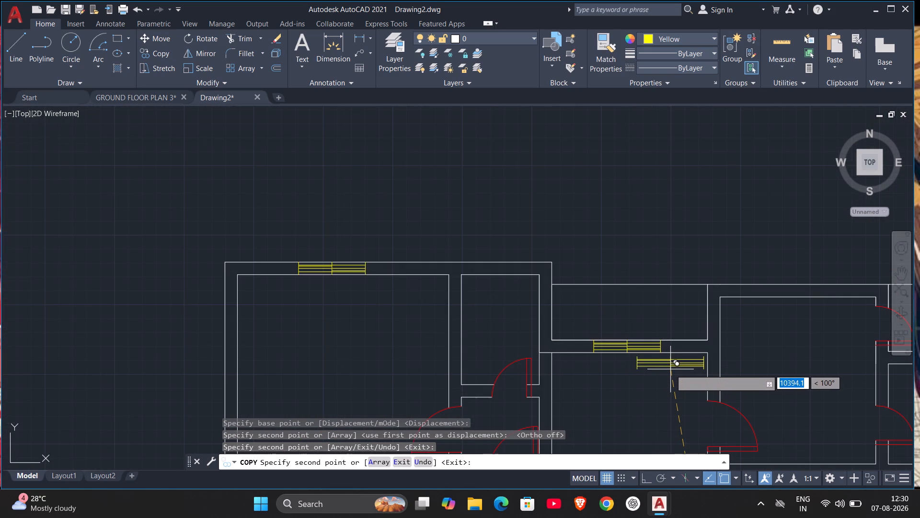
{"action": "scroll", "coordinate": [759, 323], "scroll_direction": "up", "scroll_amount": 1}
{"action": "middle_click_drag", "start_coordinate": [759, 323], "coordinate": [519, 382]}
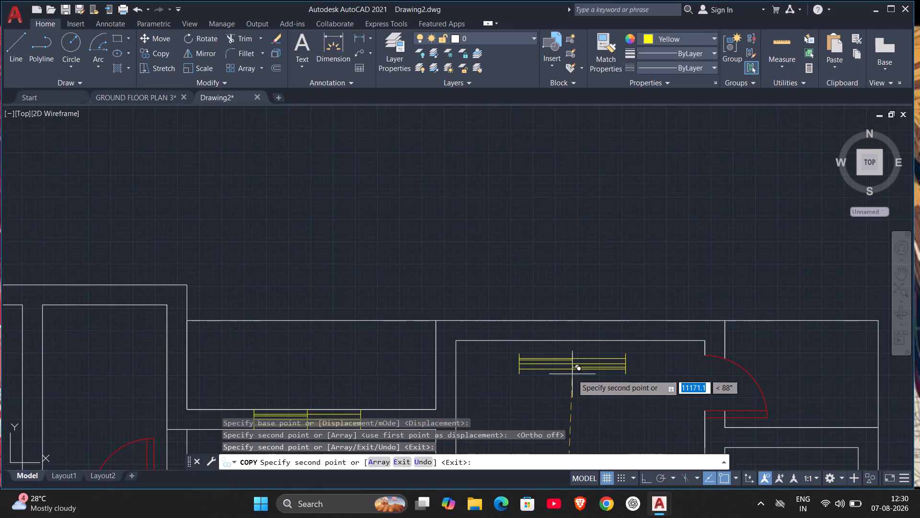
{"action": "scroll", "coordinate": [581, 347], "scroll_direction": "up", "scroll_amount": 3}
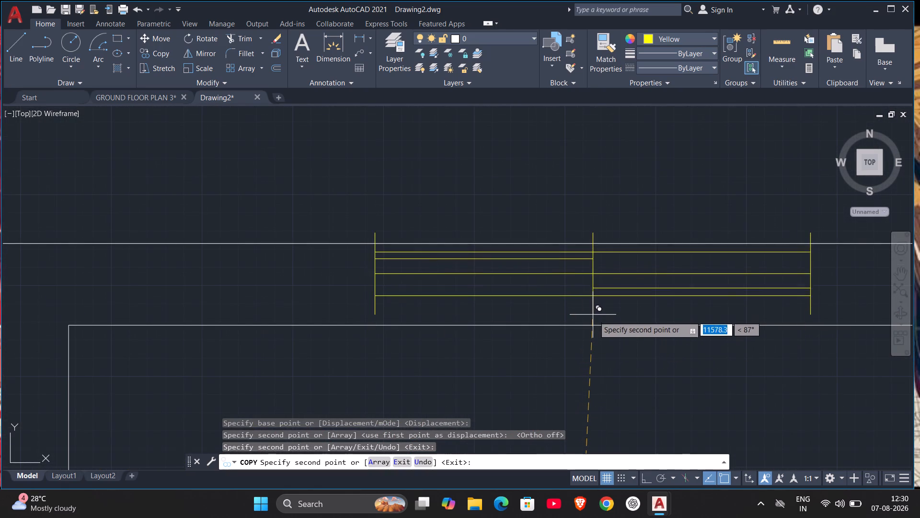
{"action": "scroll", "coordinate": [595, 325], "scroll_direction": "up", "scroll_amount": 5}
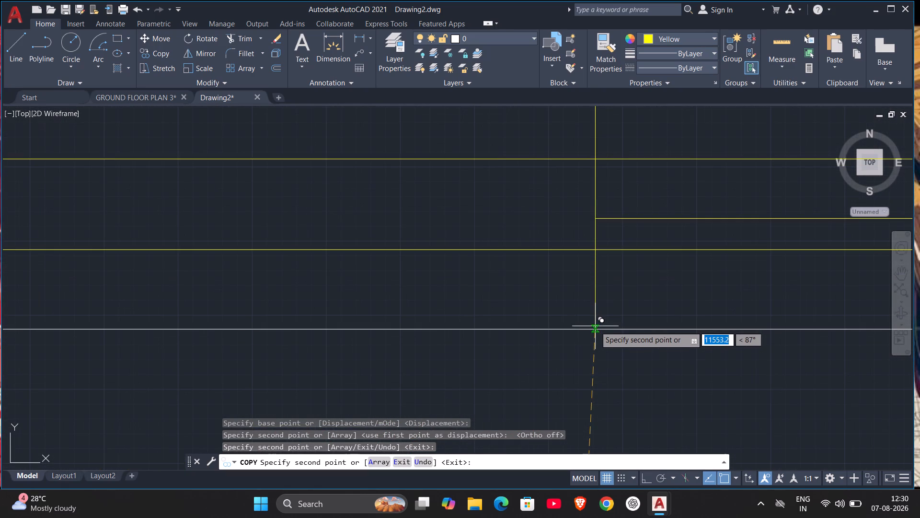
{"action": "left_click", "coordinate": [595, 330]}
Place a copy of the 1200 wide window in the south wall of the room east of the double door.
{"action": "scroll", "coordinate": [642, 343], "scroll_direction": "down", "scroll_amount": 2}
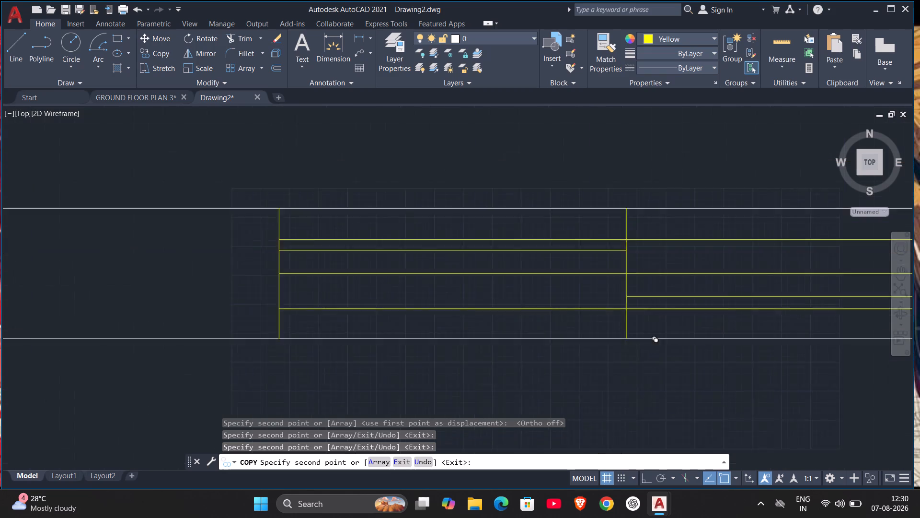
{"action": "scroll", "coordinate": [650, 346], "scroll_direction": "down", "scroll_amount": 6}
{"action": "scroll", "coordinate": [686, 371], "scroll_direction": "down", "scroll_amount": 1}
{"action": "middle_click_drag", "start_coordinate": [687, 373], "coordinate": [657, 222]}
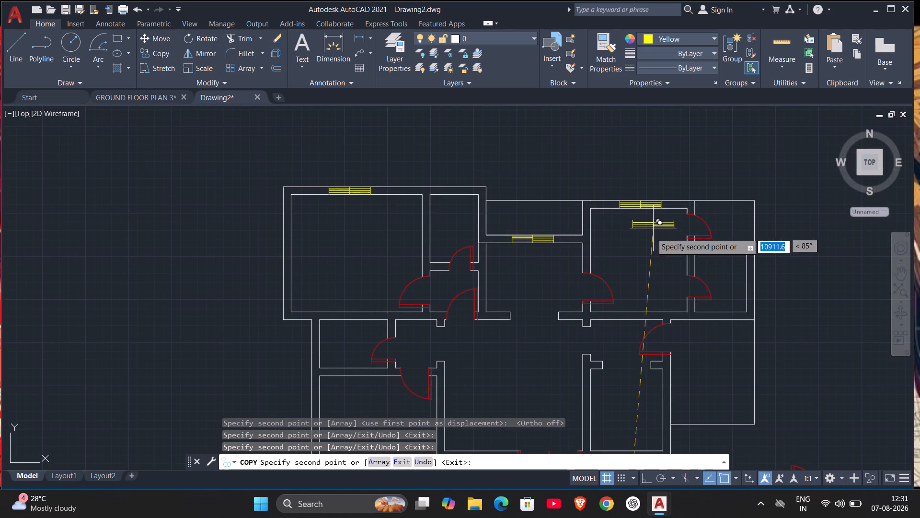
{"action": "middle_click_drag", "start_coordinate": [670, 431], "coordinate": [672, 252]}
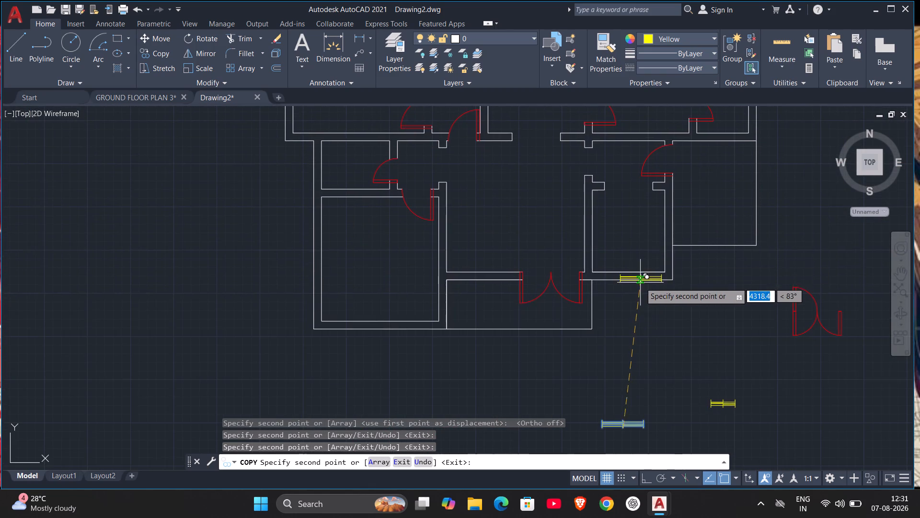
{"action": "scroll", "coordinate": [640, 283], "scroll_direction": "up", "scroll_amount": 3}
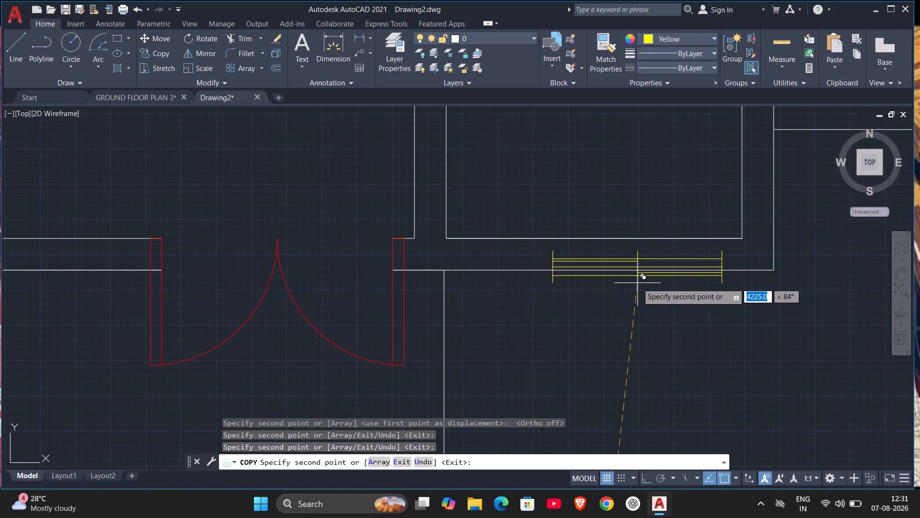
{"action": "scroll", "coordinate": [634, 282], "scroll_direction": "up", "scroll_amount": 4}
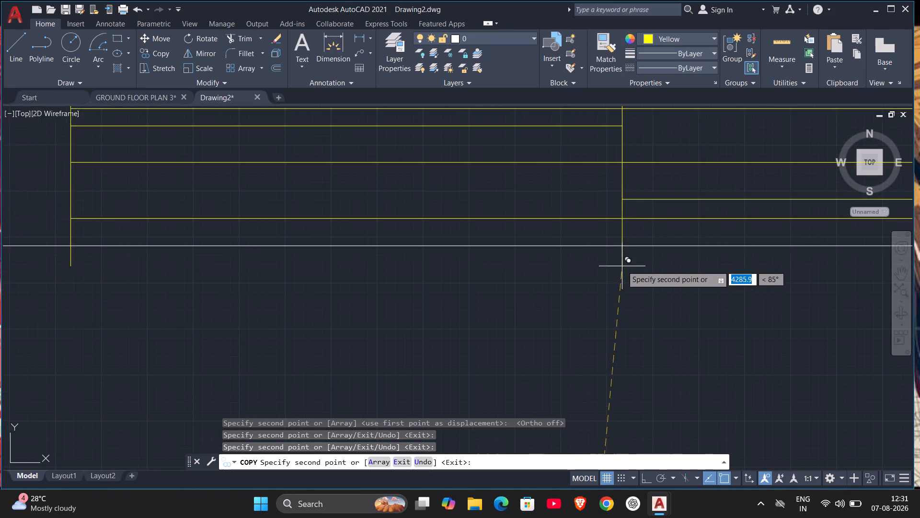
{"action": "scroll", "coordinate": [630, 251], "scroll_direction": "down", "scroll_amount": 4}
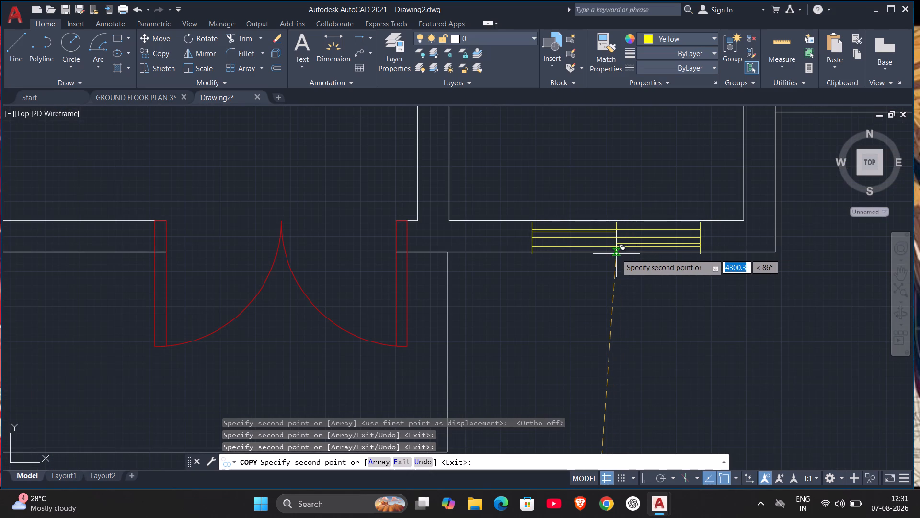
{"action": "scroll", "coordinate": [612, 254], "scroll_direction": "up", "scroll_amount": 3}
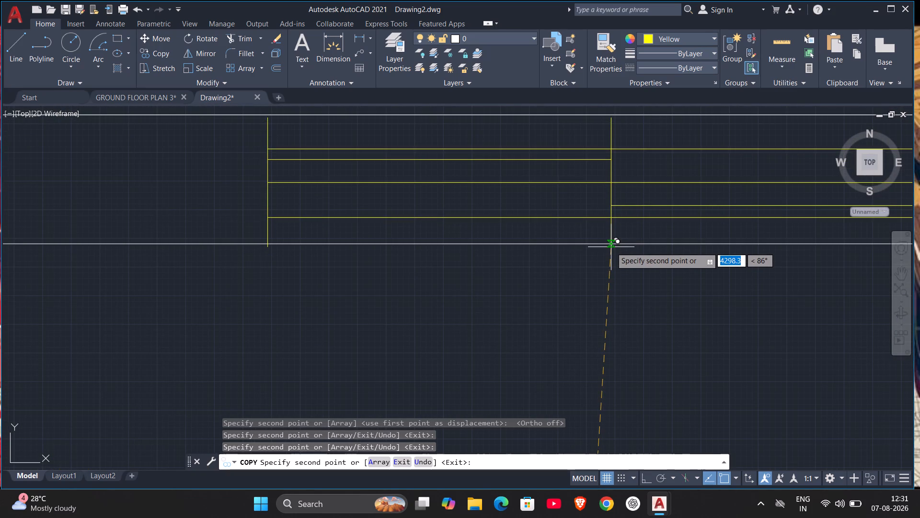
{"action": "scroll", "coordinate": [610, 244], "scroll_direction": "up", "scroll_amount": 4}
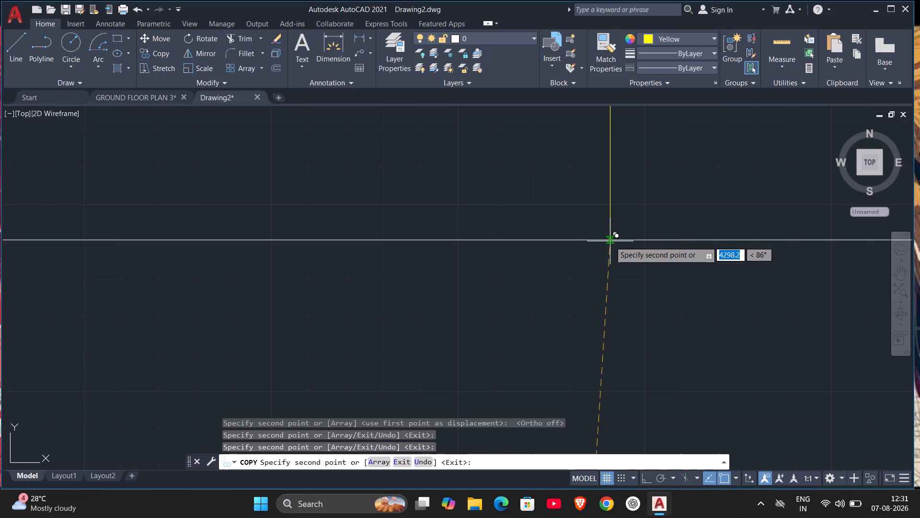
{"action": "left_click", "coordinate": [610, 240]}
Place a copy of the 1200 wide window in the wall segment just west of the double door.
{"action": "scroll", "coordinate": [617, 237], "scroll_direction": "down", "scroll_amount": 7}
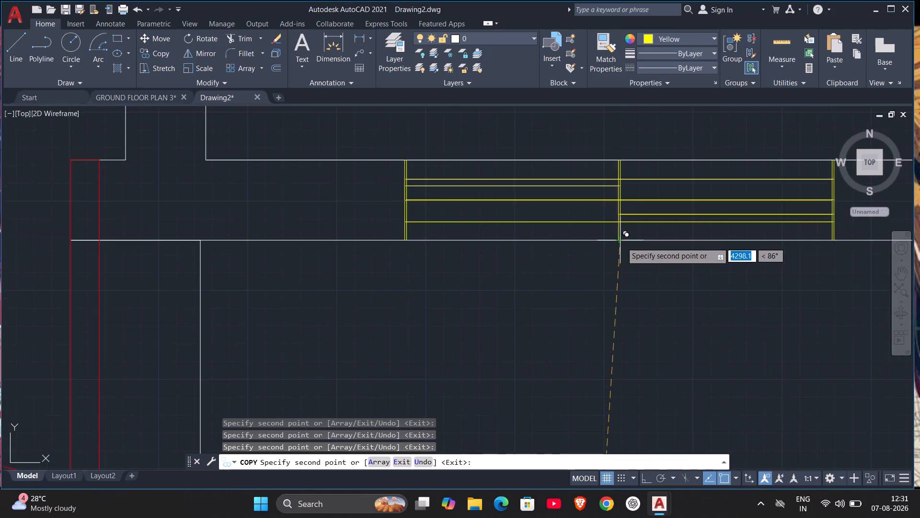
{"action": "scroll", "coordinate": [621, 242], "scroll_direction": "down", "scroll_amount": 4}
{"action": "middle_click_drag", "start_coordinate": [588, 272], "coordinate": [670, 311]}
{"action": "scroll", "coordinate": [663, 283], "scroll_direction": "down", "scroll_amount": 1}
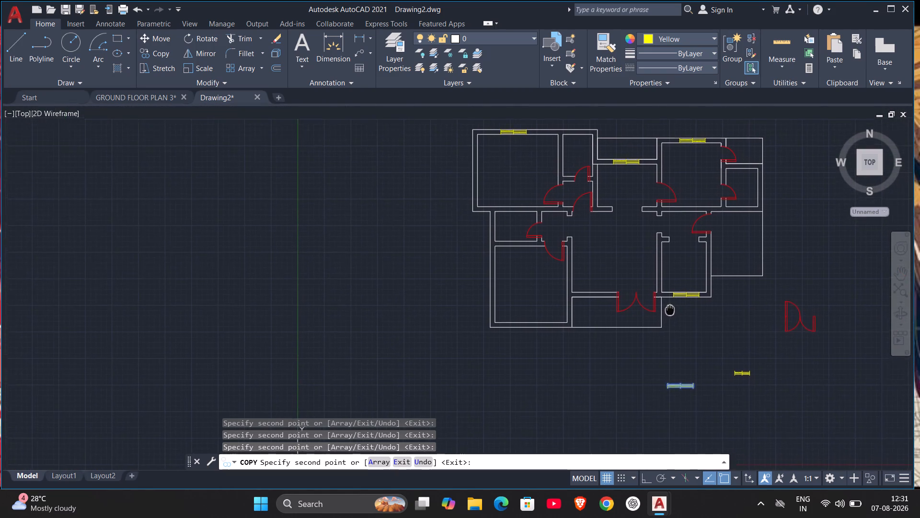
{"action": "middle_click_drag", "start_coordinate": [670, 311], "coordinate": [670, 314]}
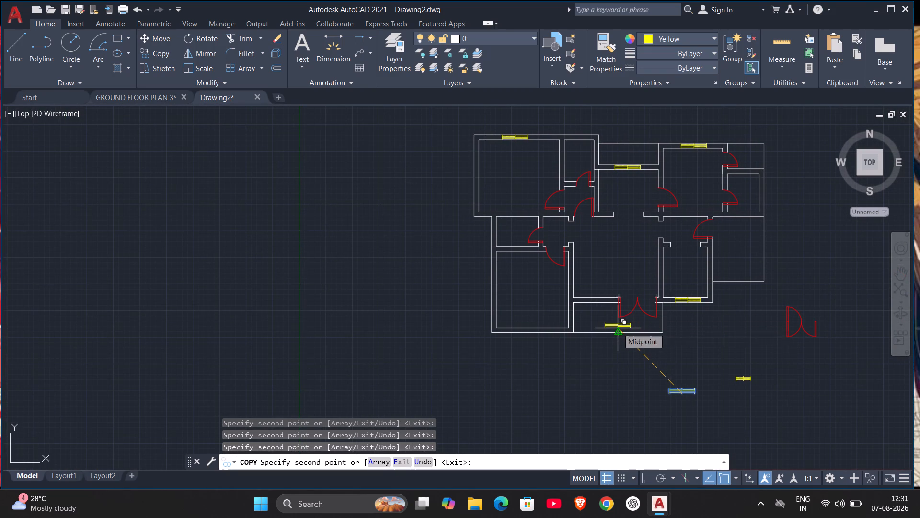
{"action": "scroll", "coordinate": [573, 335], "scroll_direction": "up", "scroll_amount": 3}
{"action": "scroll", "coordinate": [609, 247], "scroll_direction": "up", "scroll_amount": 1}
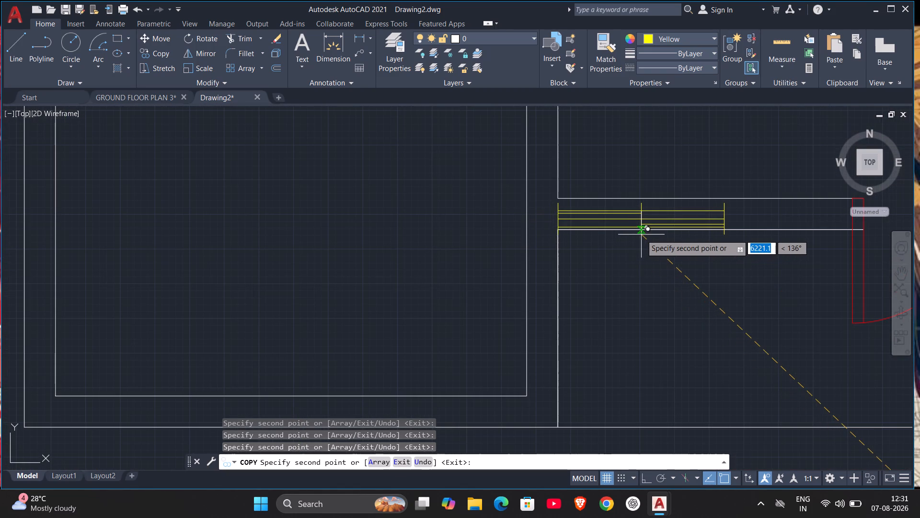
{"action": "scroll", "coordinate": [671, 225], "scroll_direction": "up", "scroll_amount": 4}
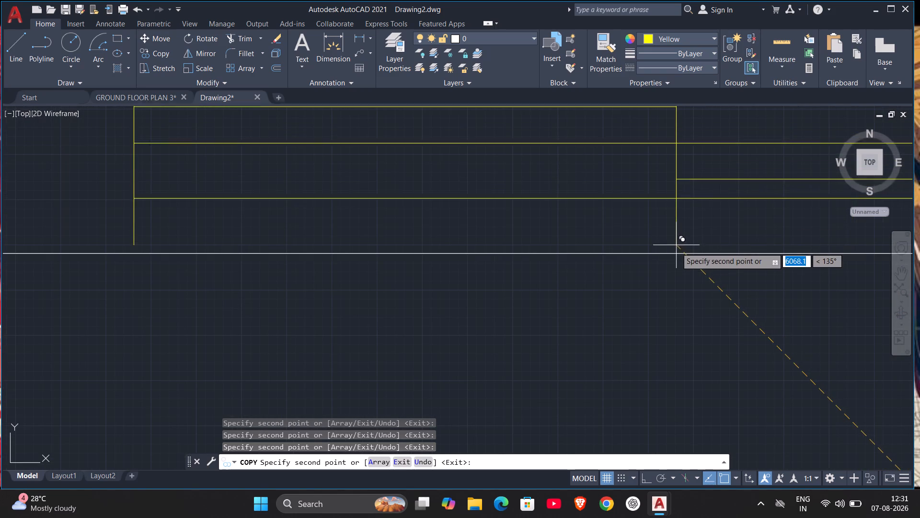
{"action": "left_click", "coordinate": [675, 254]}
Undo the last 1200 wide window copy placed in the wall segment west of the double door.
{"action": "scroll", "coordinate": [667, 265], "scroll_direction": "down", "scroll_amount": 7}
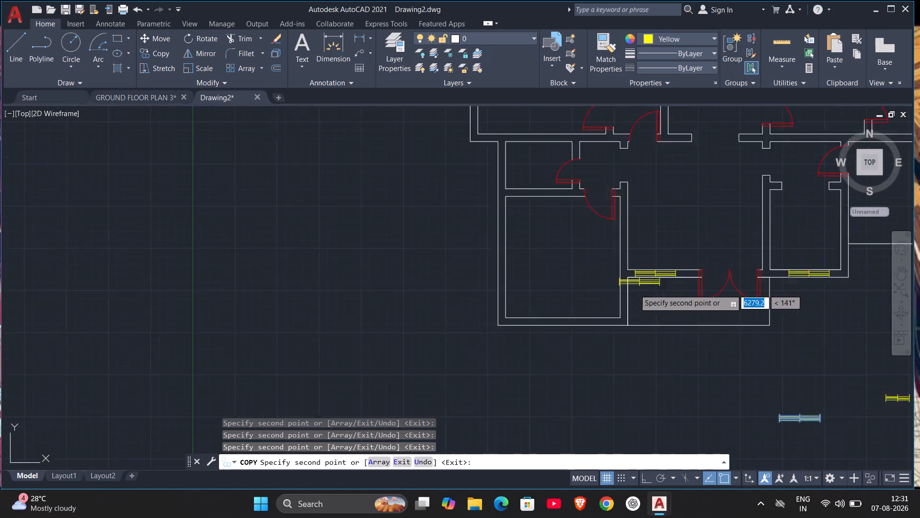
{"action": "scroll", "coordinate": [634, 289], "scroll_direction": "down", "scroll_amount": 1}
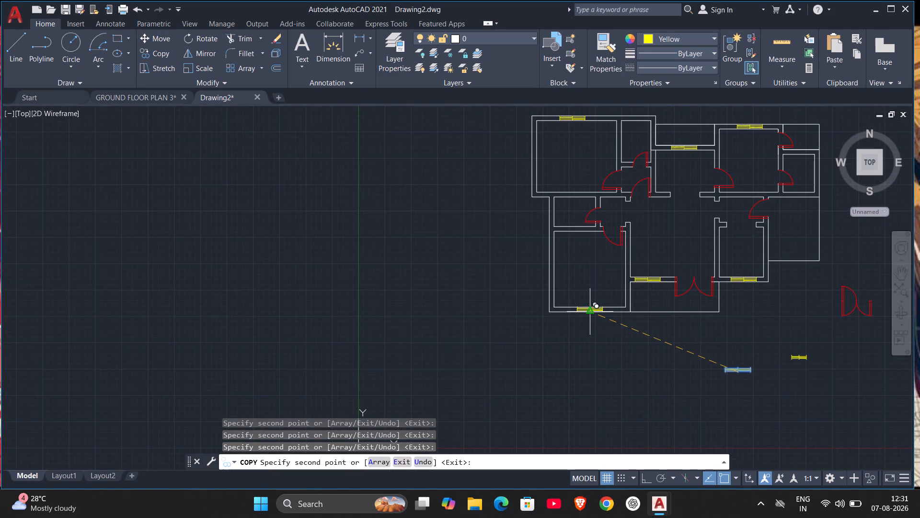
{"action": "scroll", "coordinate": [661, 283], "scroll_direction": "up", "scroll_amount": 4}
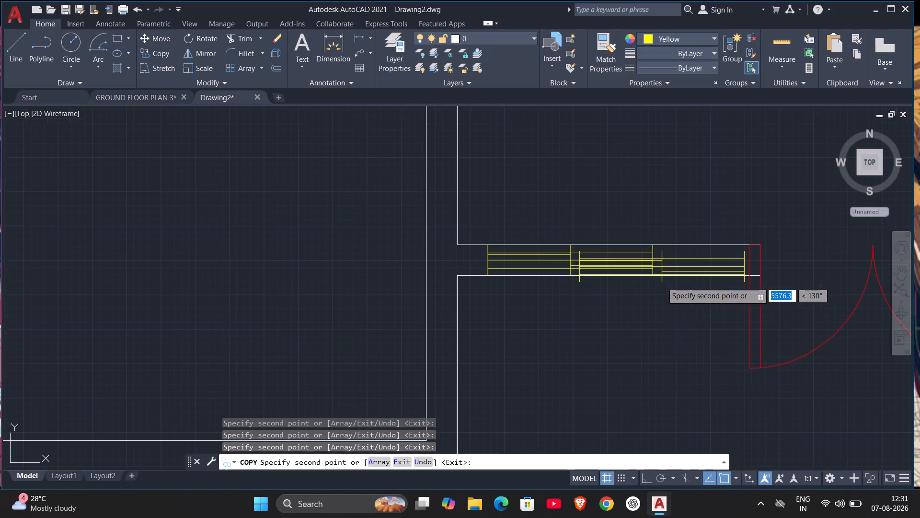
{"action": "key", "text": "ctrl+z"}
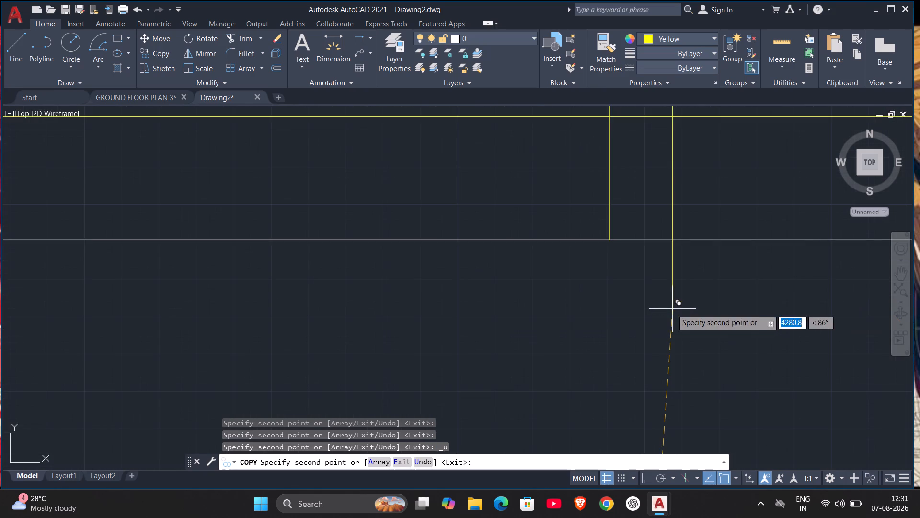
Place a 1200 wide window copy near the middle of the wall segment west of the double door, flush with both wall faces.
{"action": "scroll", "coordinate": [632, 278], "scroll_direction": "down", "scroll_amount": 5}
{"action": "scroll", "coordinate": [483, 300], "scroll_direction": "down", "scroll_amount": 2}
{"action": "scroll", "coordinate": [314, 276], "scroll_direction": "down", "scroll_amount": 3}
{"action": "middle_click_drag", "start_coordinate": [342, 295], "coordinate": [508, 319]}
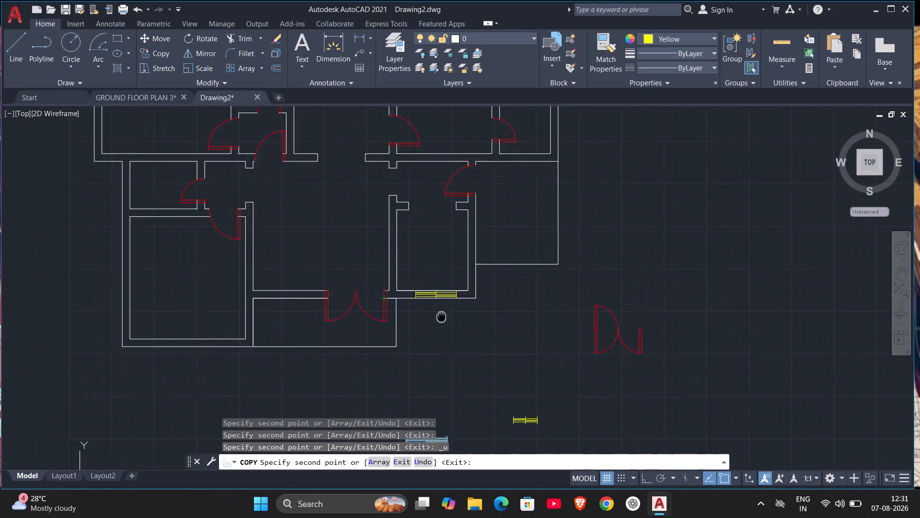
{"action": "middle_click_drag", "start_coordinate": [508, 319], "coordinate": [679, 319]}
{"action": "scroll", "coordinate": [582, 298], "scroll_direction": "up", "scroll_amount": 4}
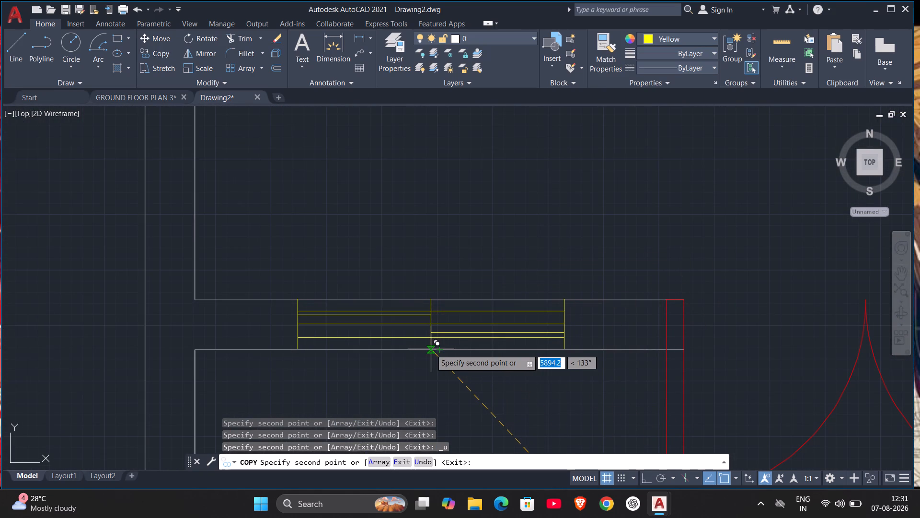
{"action": "scroll", "coordinate": [430, 349], "scroll_direction": "up", "scroll_amount": 4}
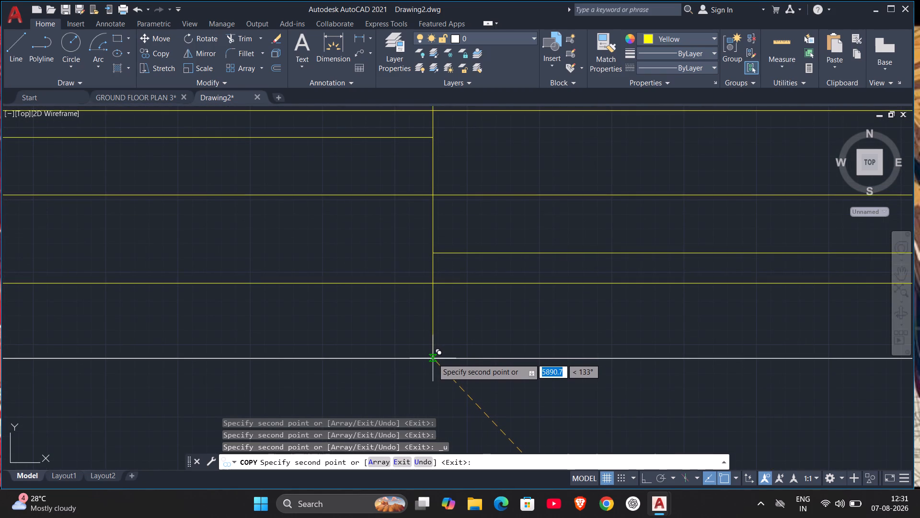
{"action": "left_click", "coordinate": [433, 358]}
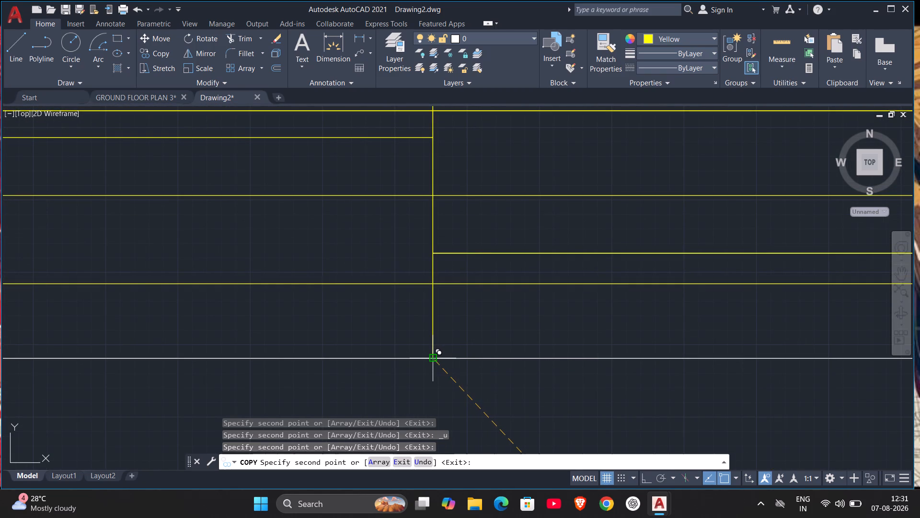
Place another copy of the 1200 wide window in the south wall of the southwest room, flush with both wall faces.
{"action": "scroll", "coordinate": [433, 357], "scroll_direction": "down", "scroll_amount": 13}
{"action": "middle_click_drag", "start_coordinate": [294, 347], "coordinate": [593, 330]}
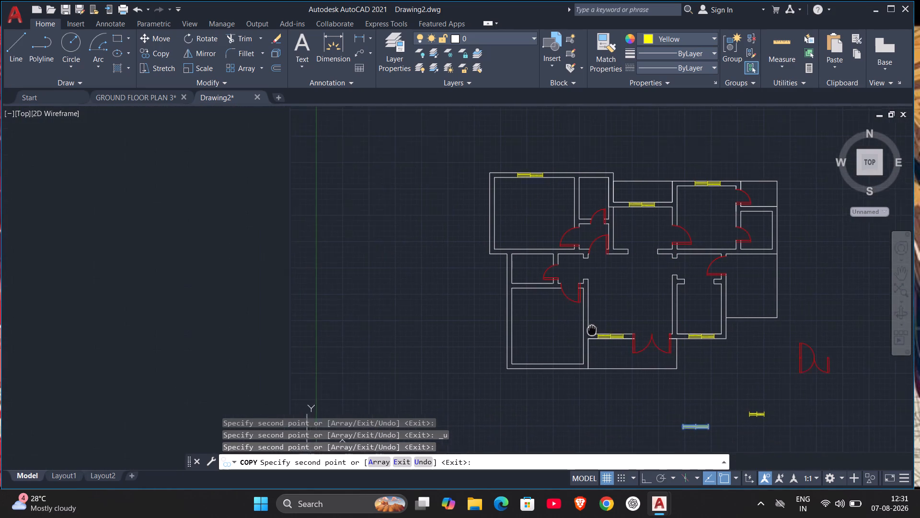
{"action": "middle_click_drag", "start_coordinate": [593, 330], "coordinate": [595, 330]}
{"action": "scroll", "coordinate": [567, 366], "scroll_direction": "up", "scroll_amount": 5}
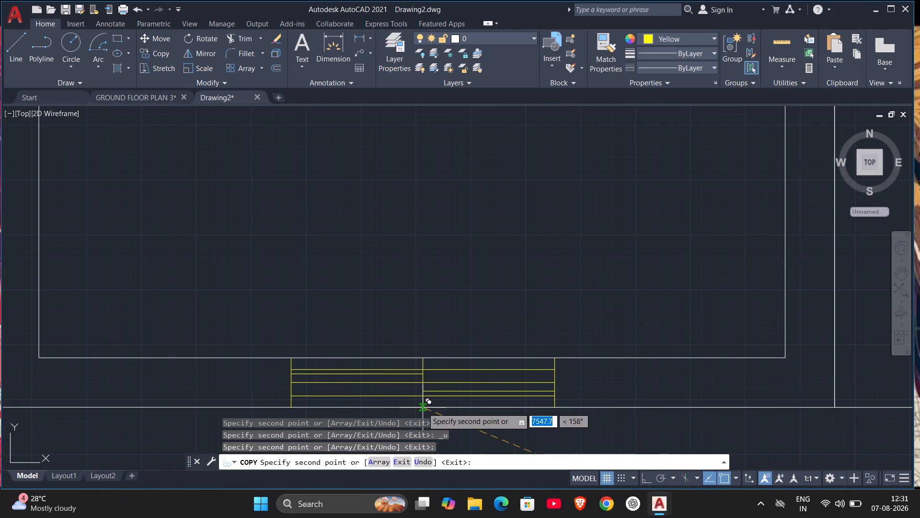
{"action": "left_click", "coordinate": [423, 408]}
Place a spare copy of the 1200 wide window in the empty space south of the plan, near the original, and finish copying.
{"action": "scroll", "coordinate": [568, 400], "scroll_direction": "down", "scroll_amount": 7}
{"action": "middle_click_drag", "start_coordinate": [615, 405], "coordinate": [629, 409]}
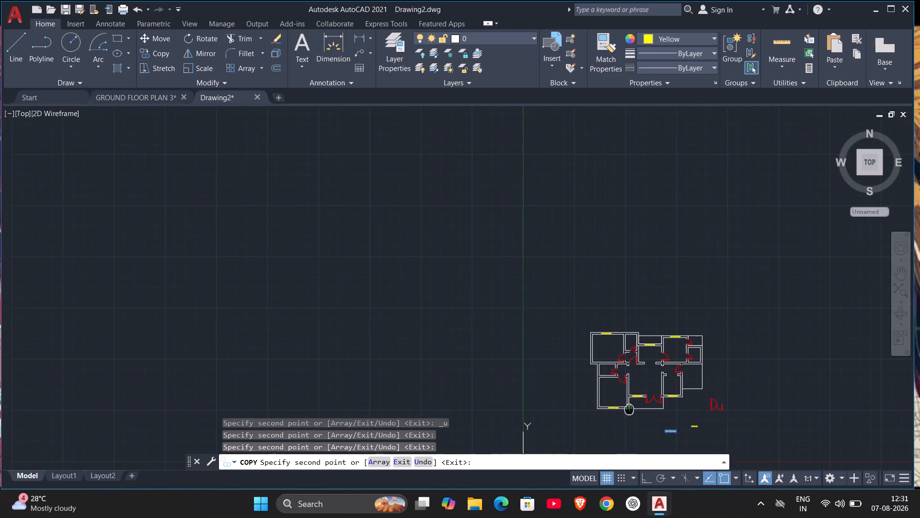
{"action": "middle_click_drag", "start_coordinate": [629, 409], "coordinate": [662, 347]}
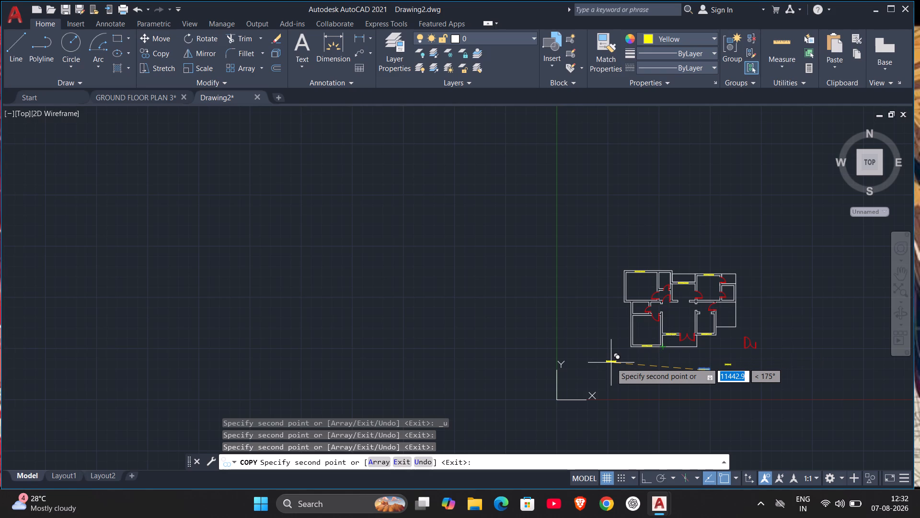
{"action": "scroll", "coordinate": [659, 355], "scroll_direction": "up", "scroll_amount": 3}
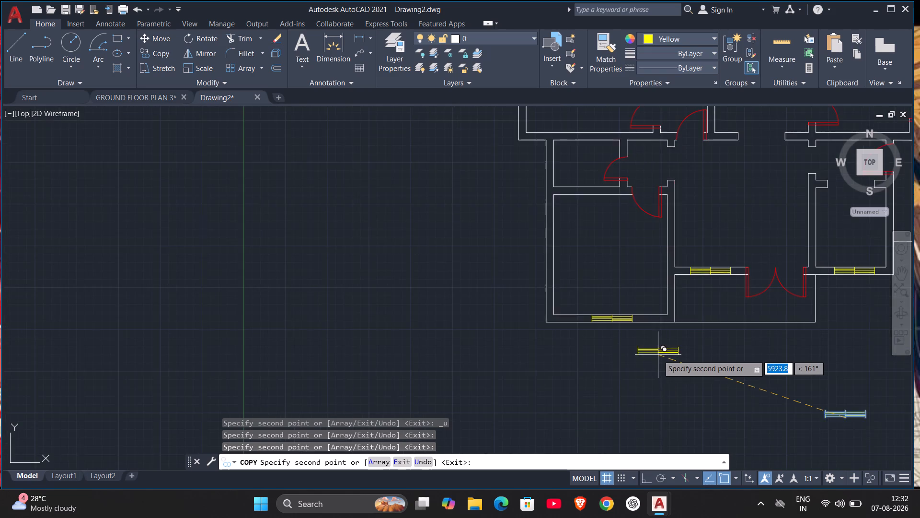
{"action": "scroll", "coordinate": [658, 355], "scroll_direction": "down", "scroll_amount": 2}
{"action": "scroll", "coordinate": [658, 355], "scroll_direction": "up", "scroll_amount": 2}
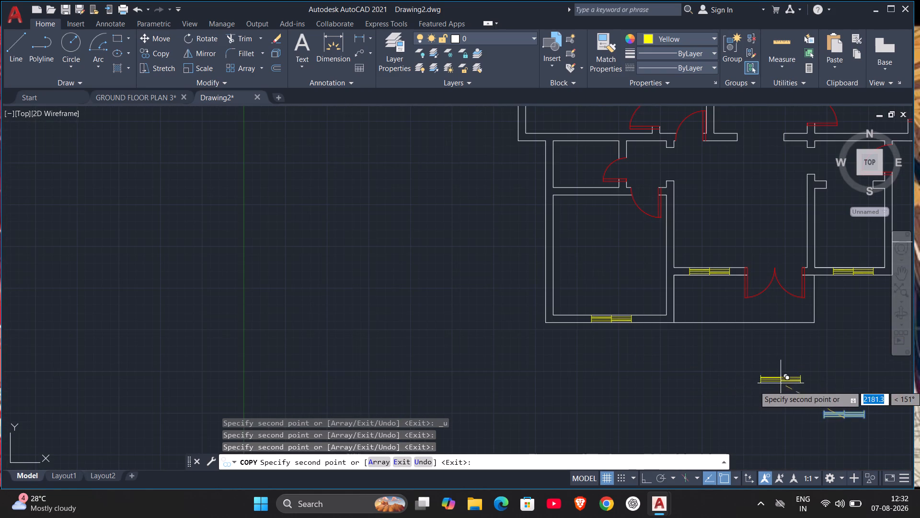
{"action": "left_click", "coordinate": [814, 382]}
{"action": "key", "text": "Escape"}
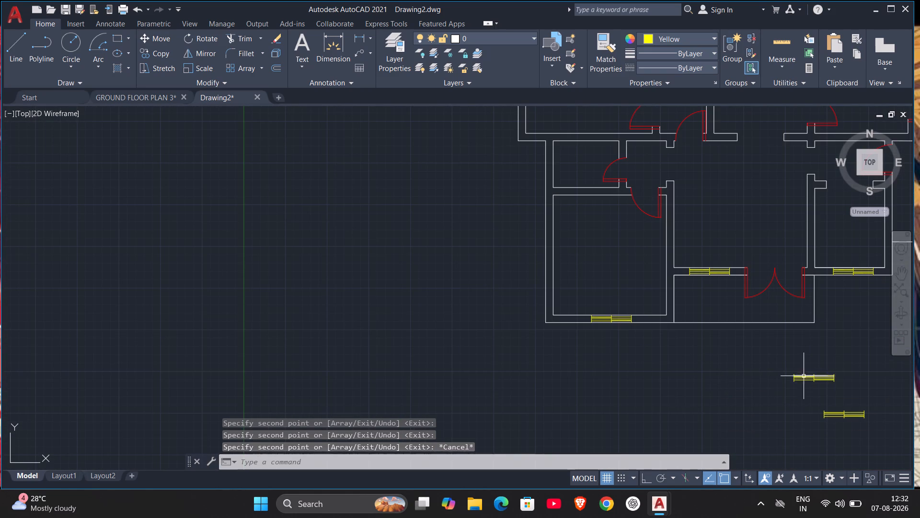
Trim both wall lines across the northwest room's north window, plus the centre divider's ends beyond the window frame.
{"action": "scroll", "coordinate": [804, 376], "scroll_direction": "down", "scroll_amount": 2}
{"action": "scroll", "coordinate": [742, 330], "scroll_direction": "up", "scroll_amount": 2}
{"action": "middle_click_drag", "start_coordinate": [704, 224], "coordinate": [696, 262]}
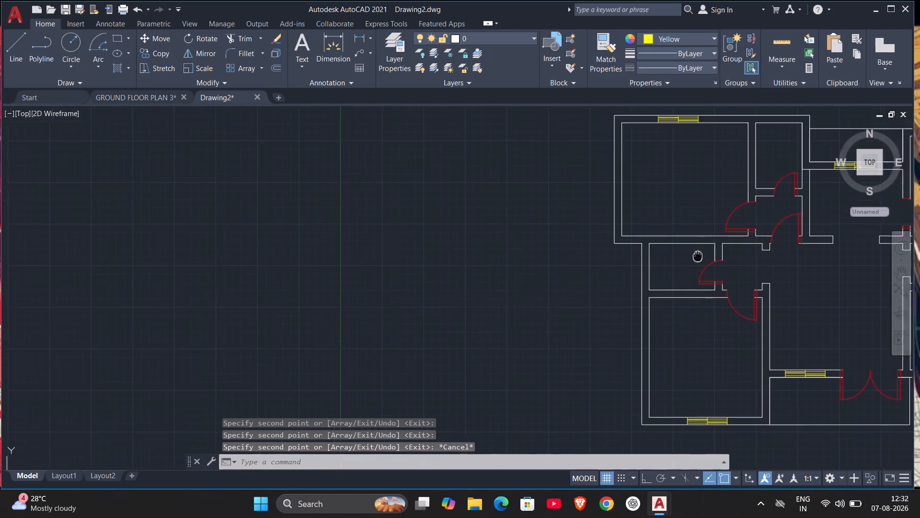
{"action": "middle_click_drag", "start_coordinate": [696, 262], "coordinate": [657, 396]}
{"action": "scroll", "coordinate": [641, 309], "scroll_direction": "up", "scroll_amount": 3}
{"action": "middle_click_drag", "start_coordinate": [641, 304], "coordinate": [624, 394]}
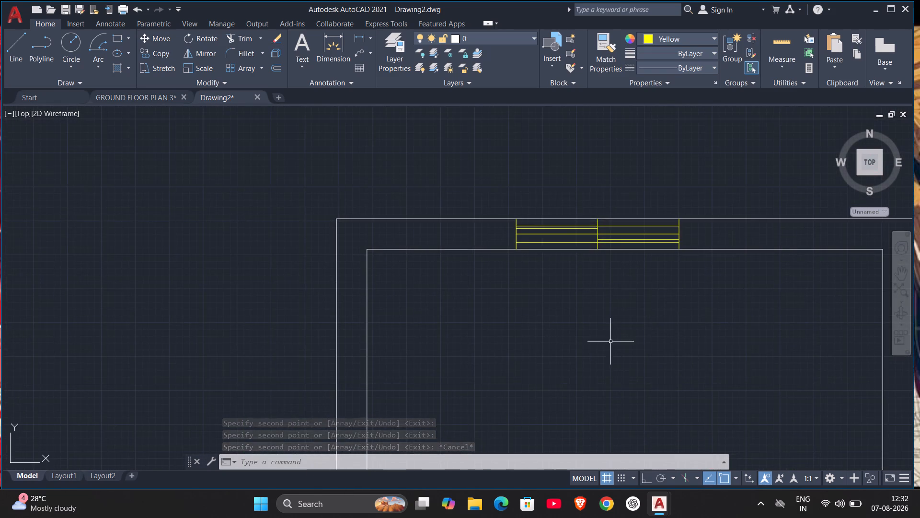
{"action": "scroll", "coordinate": [606, 321], "scroll_direction": "up", "scroll_amount": 1}
{"action": "type", "text": "TR"}
{"action": "key", "text": "Return"}
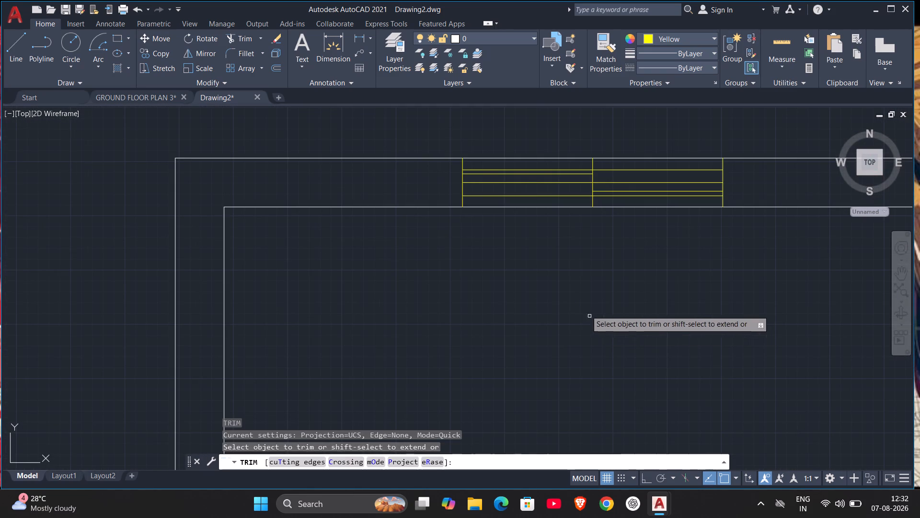
{"action": "left_click", "coordinate": [549, 157]}
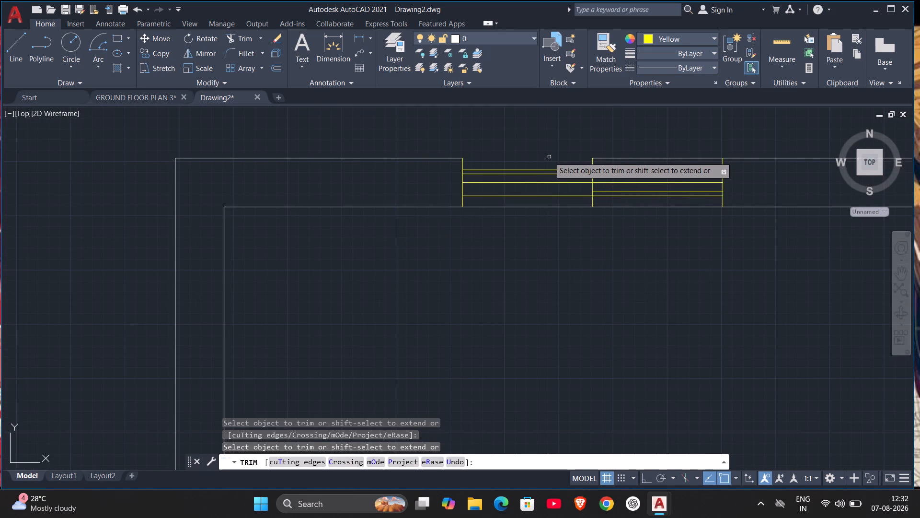
{"action": "left_click", "coordinate": [620, 158]}
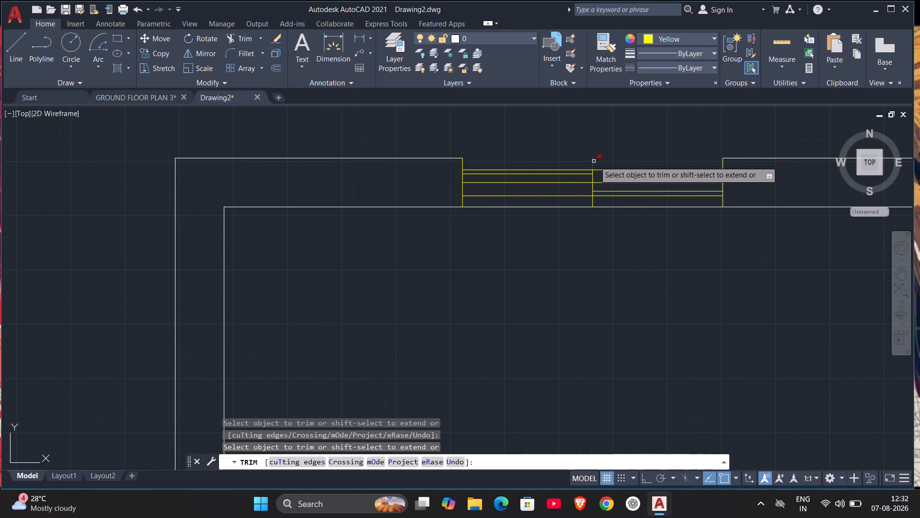
{"action": "left_click", "coordinate": [592, 164]}
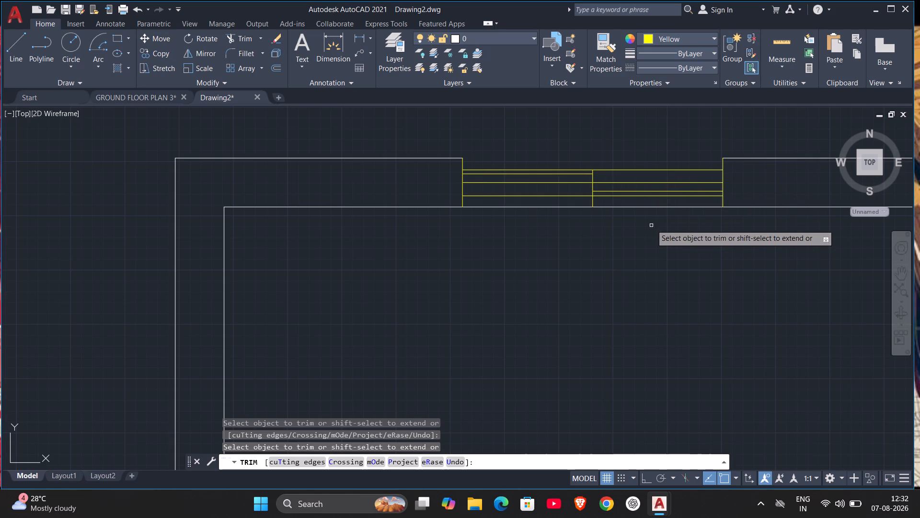
{"action": "left_click", "coordinate": [647, 208]}
{"action": "left_click", "coordinate": [575, 209]}
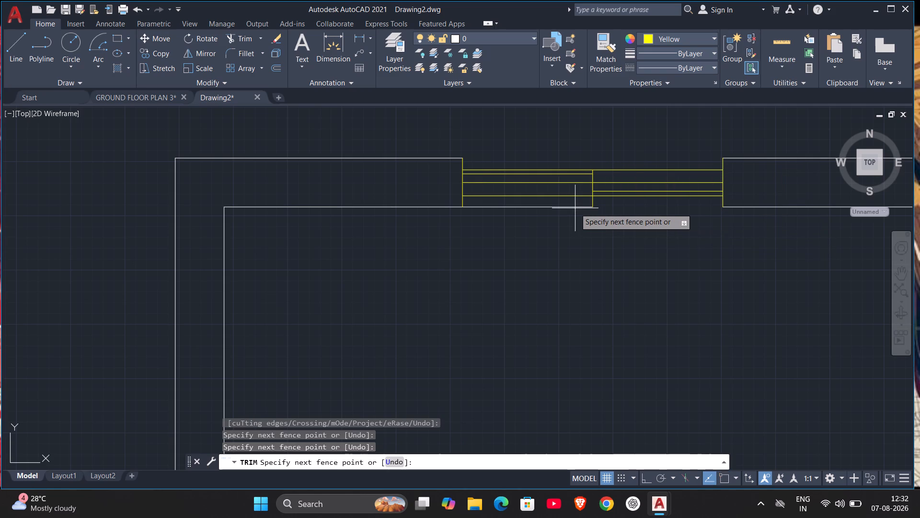
{"action": "left_click", "coordinate": [575, 205]}
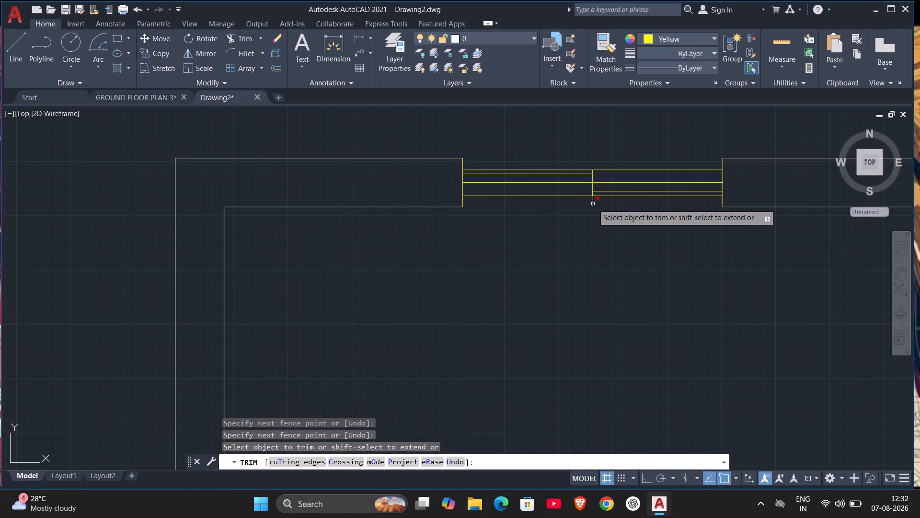
{"action": "left_click", "coordinate": [593, 204]}
Trim both wall lines across the middle room's north window, plus the centre divider's ends beyond the window frame.
{"action": "scroll", "coordinate": [695, 222], "scroll_direction": "down", "scroll_amount": 2}
{"action": "scroll", "coordinate": [740, 228], "scroll_direction": "down", "scroll_amount": 1}
{"action": "middle_click_drag", "start_coordinate": [761, 233], "coordinate": [611, 261]}
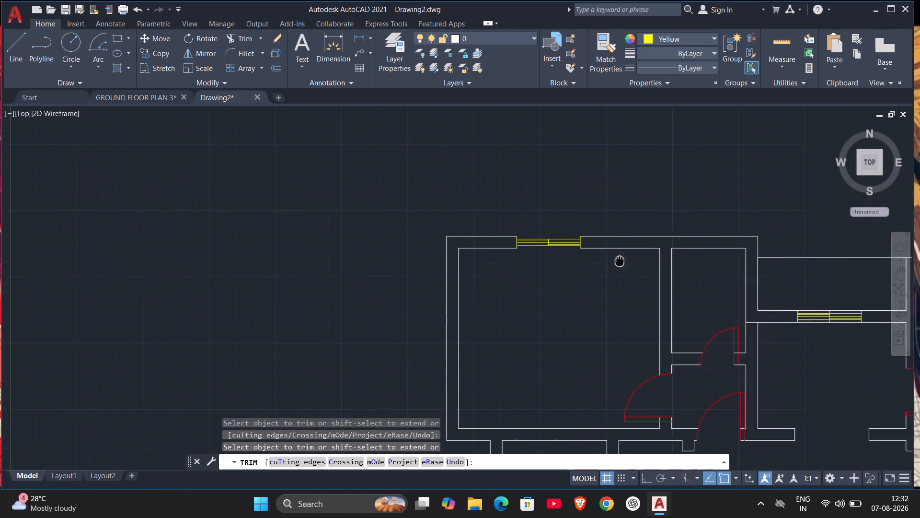
{"action": "middle_click_drag", "start_coordinate": [611, 261], "coordinate": [455, 276]}
{"action": "scroll", "coordinate": [638, 311], "scroll_direction": "up", "scroll_amount": 3}
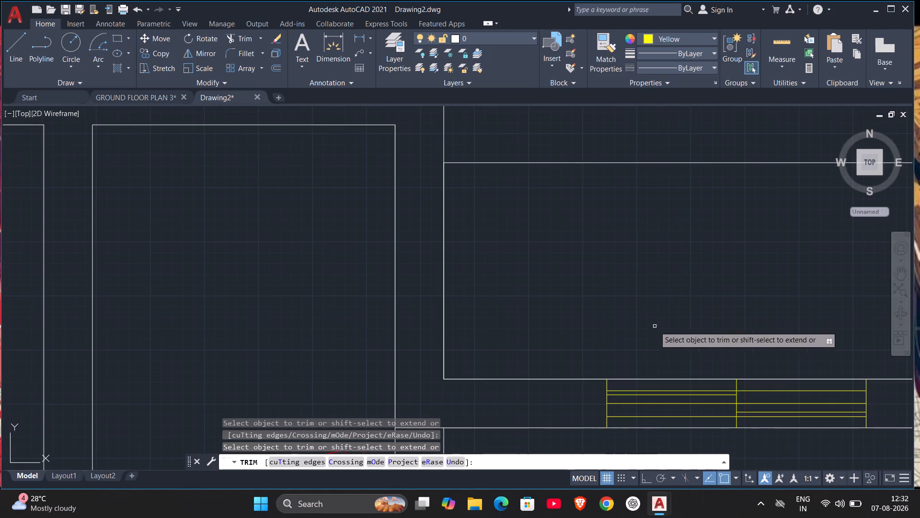
{"action": "left_click", "coordinate": [677, 378]}
{"action": "left_click", "coordinate": [765, 378]}
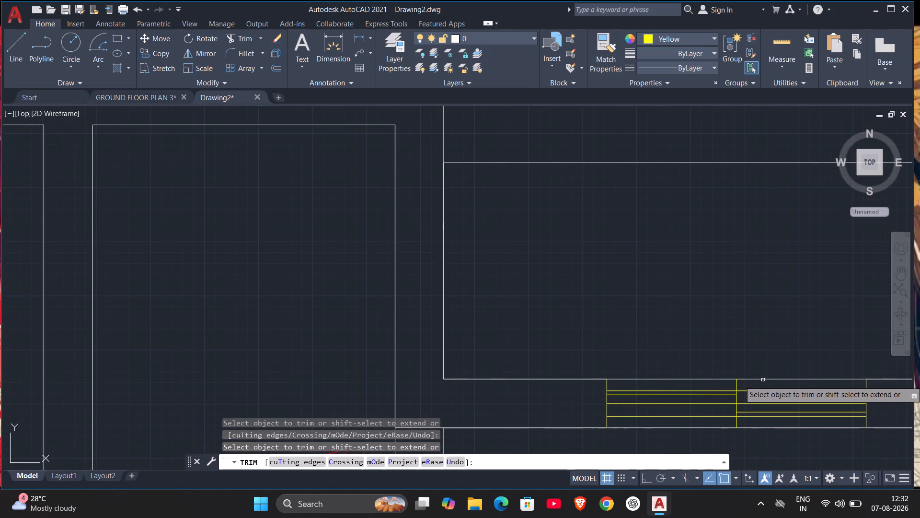
{"action": "left_click", "coordinate": [724, 382]}
{"action": "left_click", "coordinate": [724, 372]}
{"action": "left_click", "coordinate": [755, 374]}
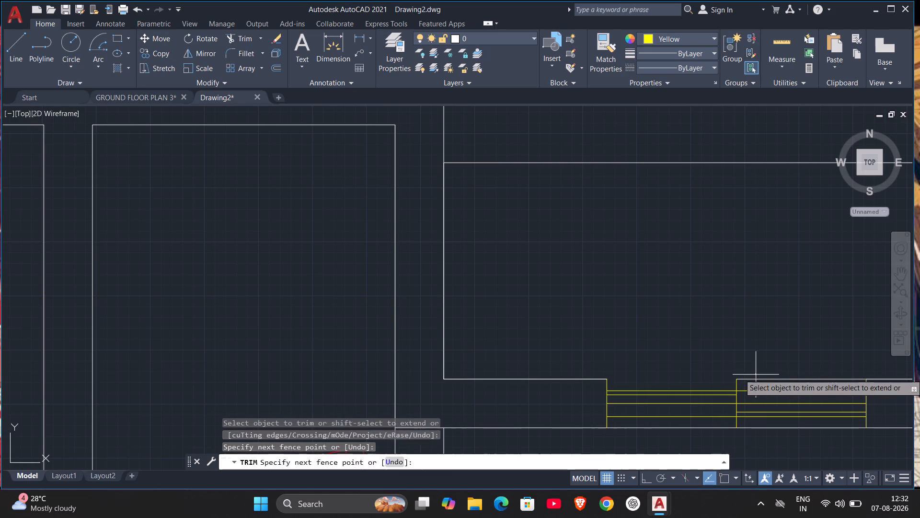
{"action": "left_click", "coordinate": [756, 381]}
{"action": "left_click", "coordinate": [736, 386]}
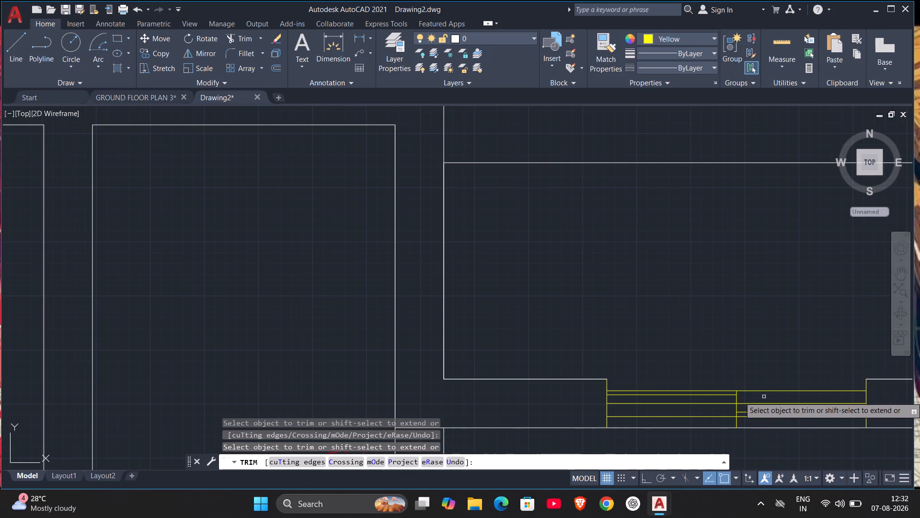
{"action": "middle_click_drag", "start_coordinate": [764, 398], "coordinate": [741, 300]}
{"action": "scroll", "coordinate": [748, 318], "scroll_direction": "up", "scroll_amount": 2}
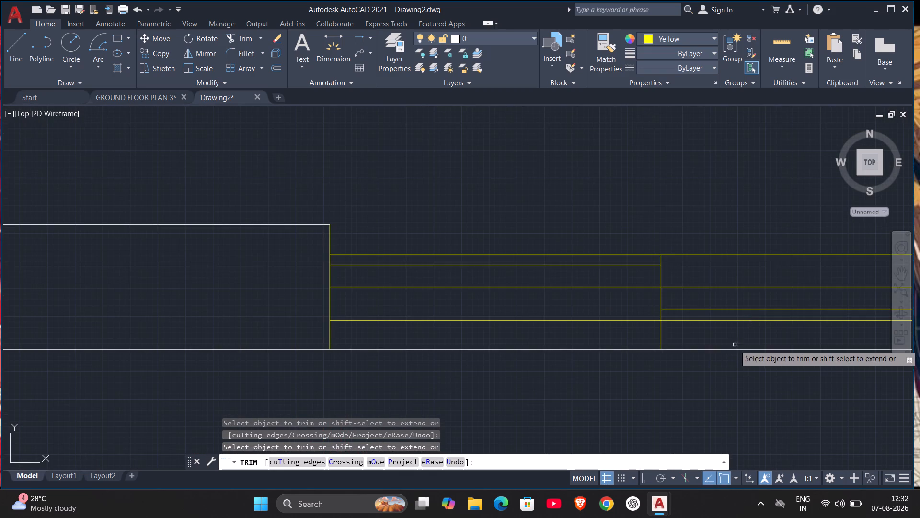
{"action": "left_click_drag", "start_coordinate": [735, 345], "coordinate": [722, 370]}
{"action": "left_click_drag", "start_coordinate": [634, 340], "coordinate": [646, 366]}
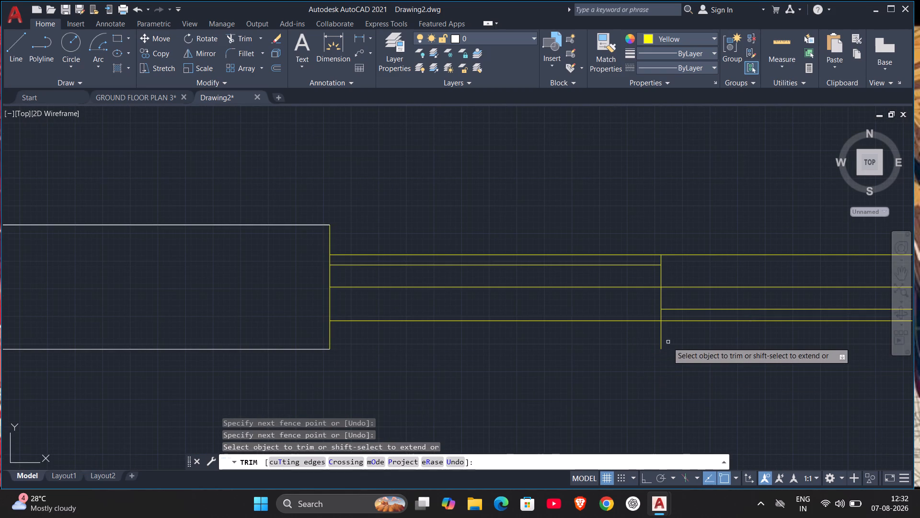
{"action": "left_click", "coordinate": [663, 341]}
{"action": "left_click_drag", "start_coordinate": [658, 342], "coordinate": [652, 346]}
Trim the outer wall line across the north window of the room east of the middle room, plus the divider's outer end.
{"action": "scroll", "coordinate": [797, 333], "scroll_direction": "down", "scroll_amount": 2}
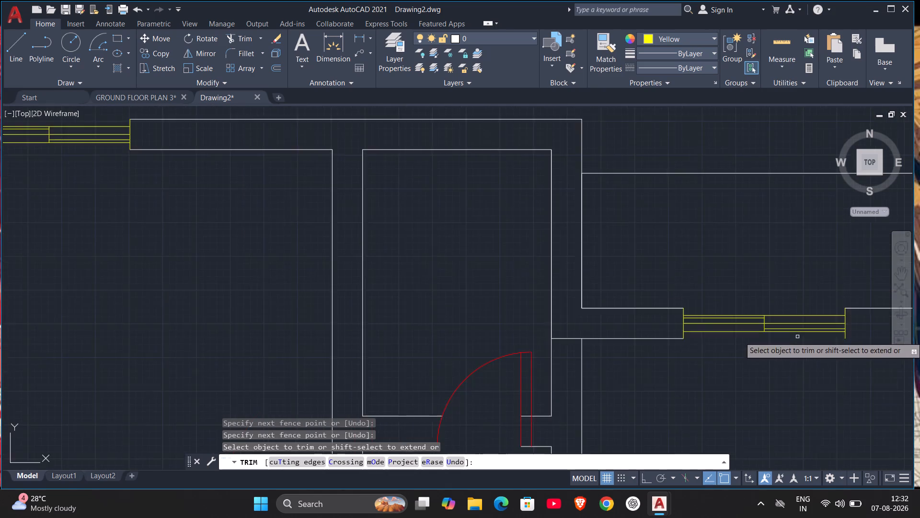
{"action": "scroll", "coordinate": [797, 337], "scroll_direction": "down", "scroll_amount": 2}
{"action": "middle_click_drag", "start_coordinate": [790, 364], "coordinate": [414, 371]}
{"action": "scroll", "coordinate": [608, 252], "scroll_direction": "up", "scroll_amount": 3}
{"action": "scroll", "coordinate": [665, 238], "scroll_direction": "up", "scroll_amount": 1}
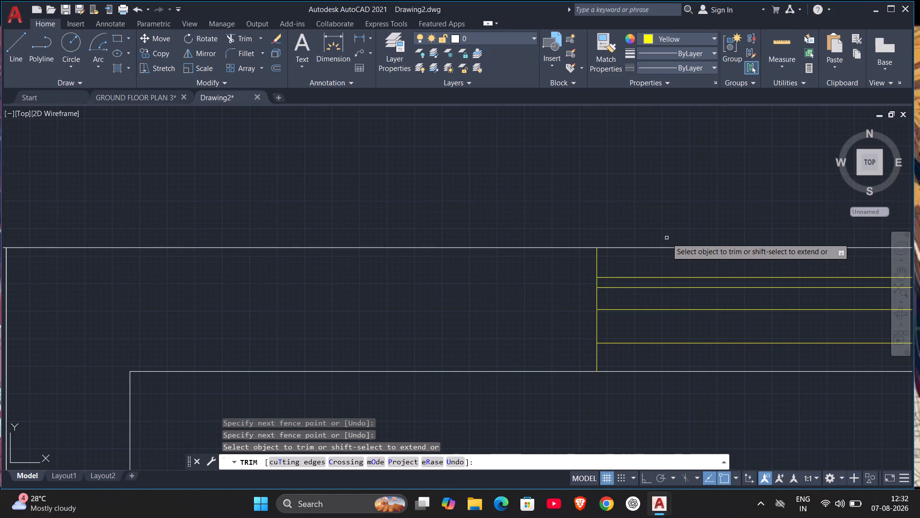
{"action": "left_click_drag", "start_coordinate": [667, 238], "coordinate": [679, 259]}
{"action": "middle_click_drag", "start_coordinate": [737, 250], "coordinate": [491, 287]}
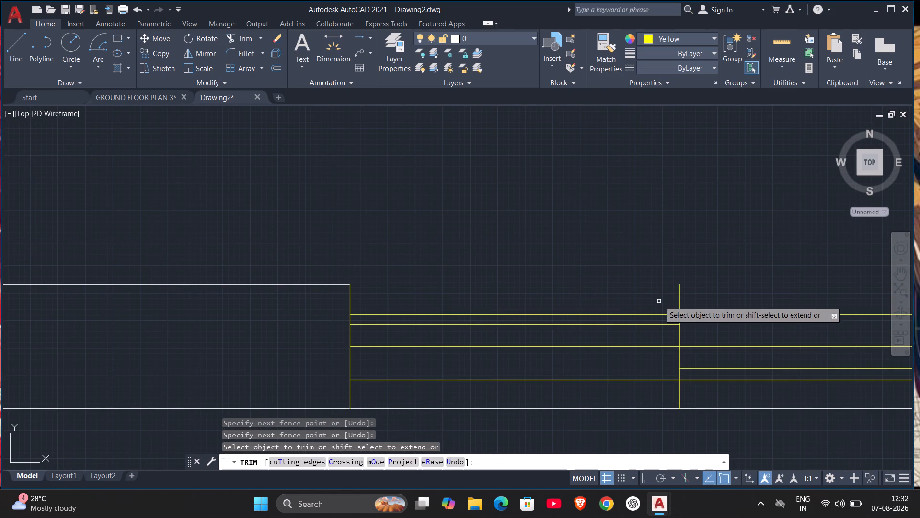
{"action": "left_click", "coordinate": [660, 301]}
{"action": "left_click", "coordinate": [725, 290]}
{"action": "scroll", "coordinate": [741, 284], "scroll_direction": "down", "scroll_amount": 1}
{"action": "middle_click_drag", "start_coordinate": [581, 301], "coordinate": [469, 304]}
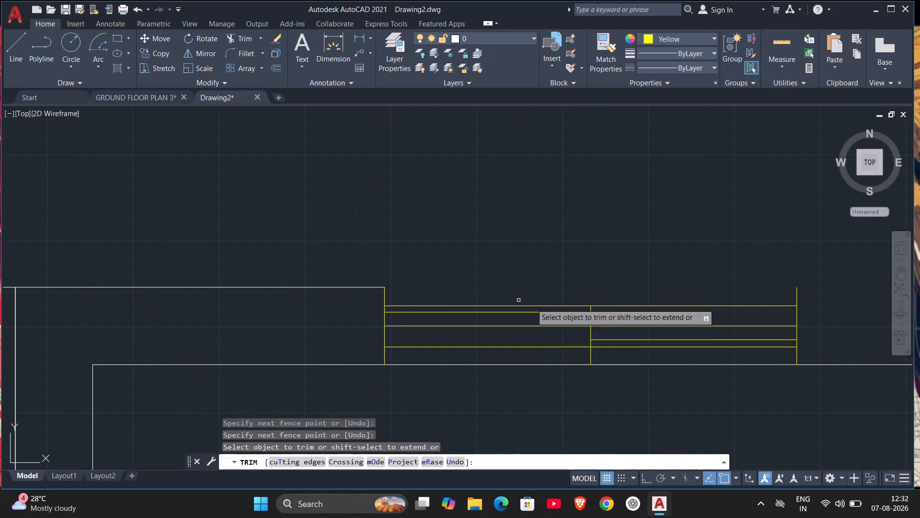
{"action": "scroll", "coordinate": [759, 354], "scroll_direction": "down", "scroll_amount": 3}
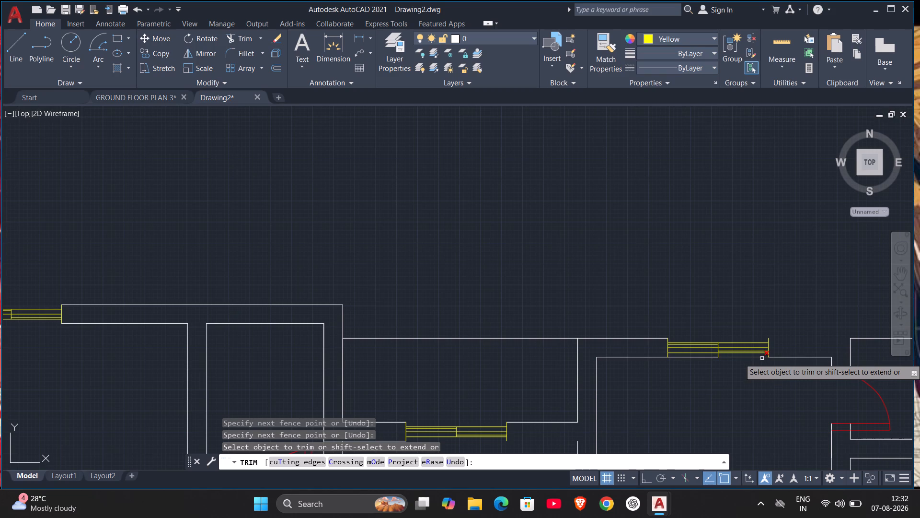
Undo the trims at that window and the recent trims at the middle room's north window, back to its full inner wall line.
{"action": "key", "text": "ctrl+z"}
{"action": "scroll", "coordinate": [771, 355], "scroll_direction": "down", "scroll_amount": 4}
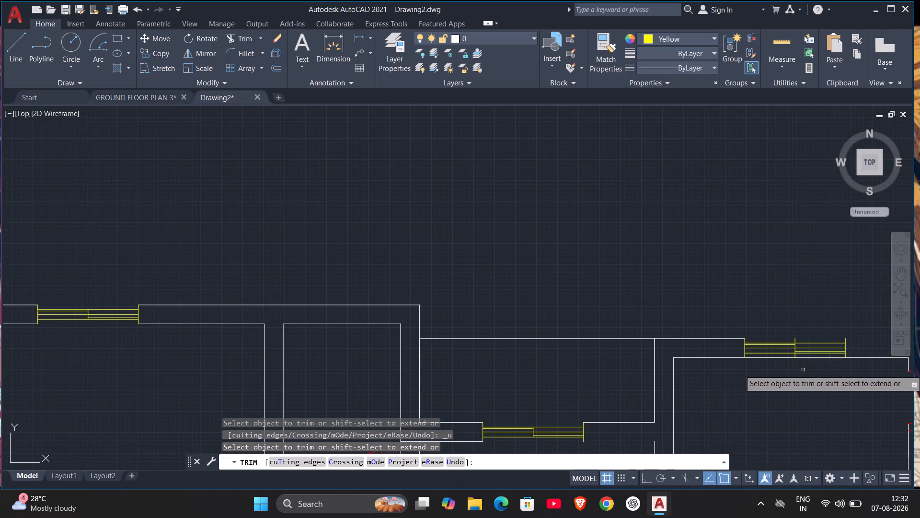
{"action": "scroll", "coordinate": [805, 370], "scroll_direction": "down", "scroll_amount": 2}
{"action": "middle_click_drag", "start_coordinate": [830, 382], "coordinate": [735, 357]}
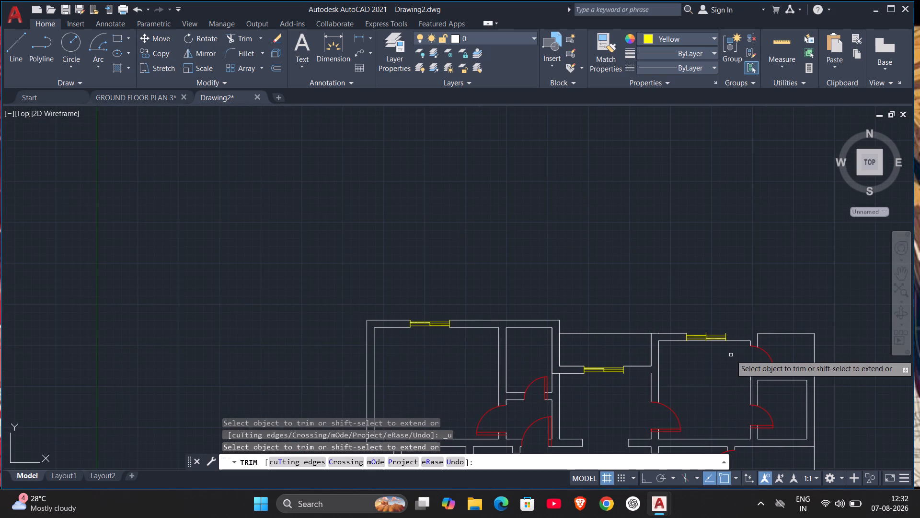
{"action": "key", "text": "ctrl+z"}
{"action": "scroll", "coordinate": [733, 350], "scroll_direction": "down", "scroll_amount": 5}
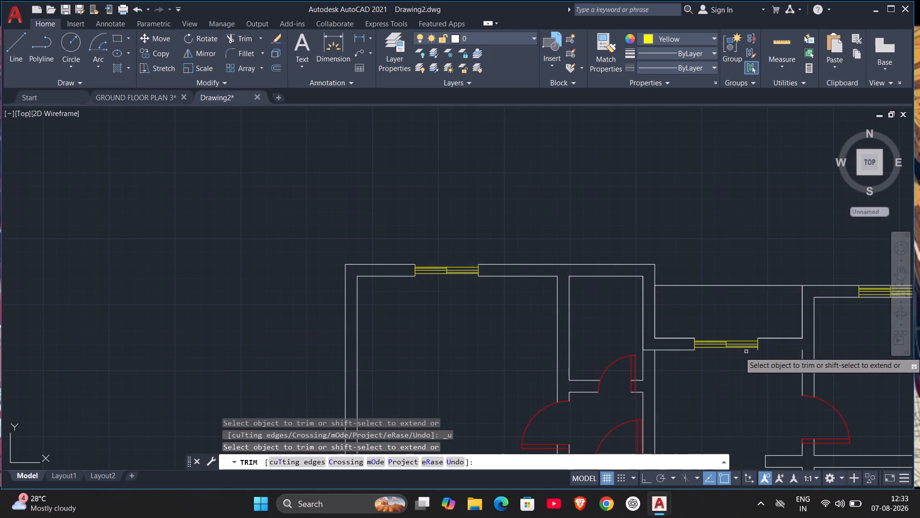
{"action": "key", "text": "ctrl+z"}
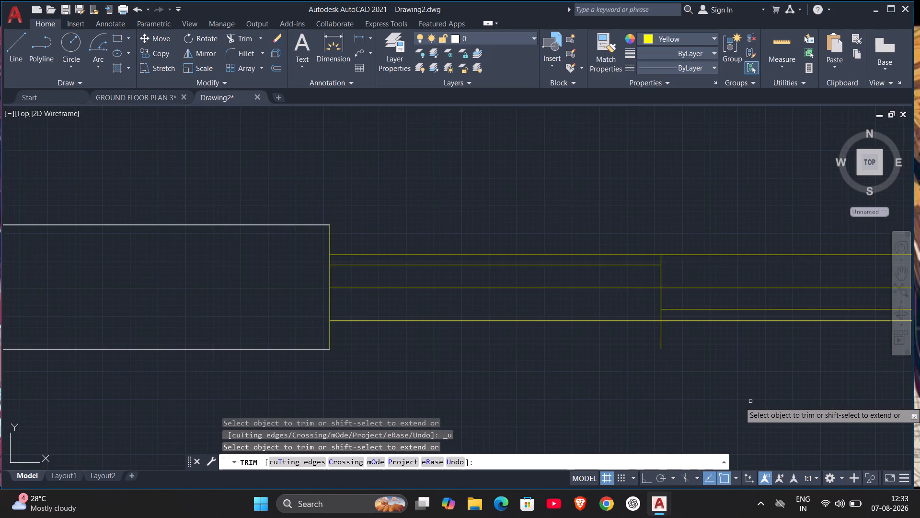
{"action": "scroll", "coordinate": [765, 385], "scroll_direction": "down", "scroll_amount": 5}
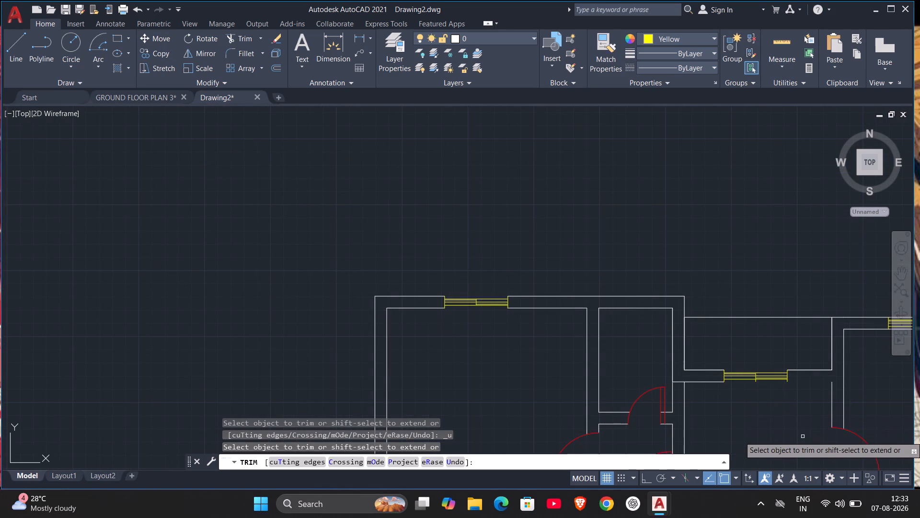
{"action": "key", "text": "ctrl+z"}
{"action": "scroll", "coordinate": [800, 432], "scroll_direction": "down", "scroll_amount": 4}
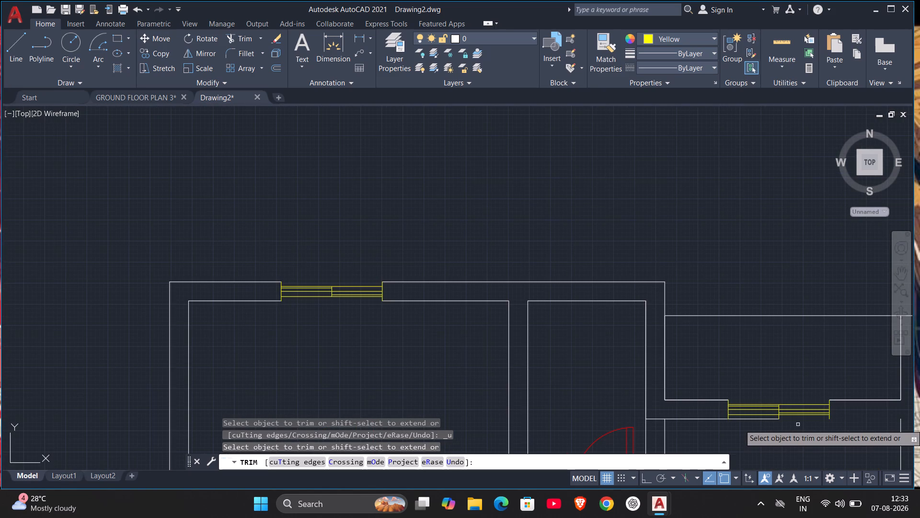
{"action": "key", "text": "ctrl+z"}
{"action": "scroll", "coordinate": [801, 425], "scroll_direction": "down", "scroll_amount": 1}
Trim the inner wall line across the middle room's north window again, plus the centre divider's inner end.
{"action": "scroll", "coordinate": [794, 401], "scroll_direction": "up", "scroll_amount": 3}
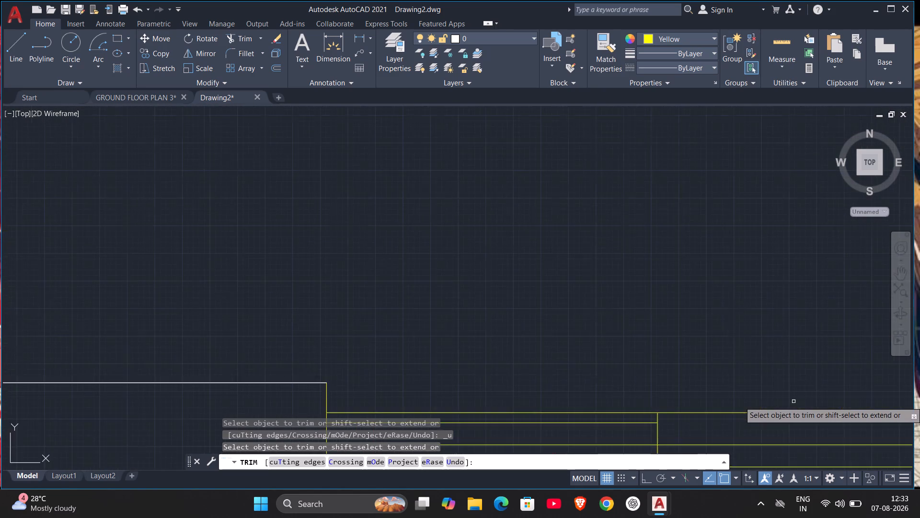
{"action": "scroll", "coordinate": [792, 401], "scroll_direction": "down", "scroll_amount": 2}
{"action": "middle_click_drag", "start_coordinate": [774, 424], "coordinate": [747, 330]}
{"action": "scroll", "coordinate": [747, 330], "scroll_direction": "down", "scroll_amount": 1}
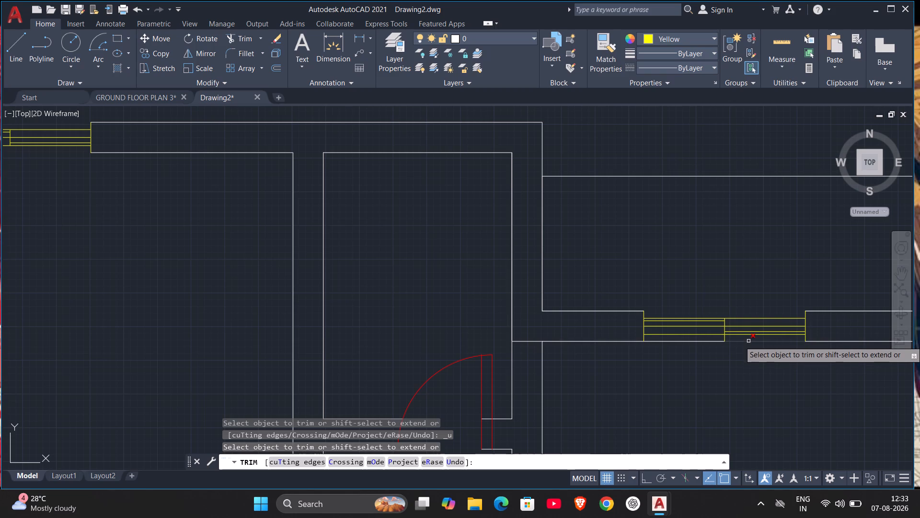
{"action": "left_click", "coordinate": [748, 341]}
{"action": "left_click", "coordinate": [704, 342]}
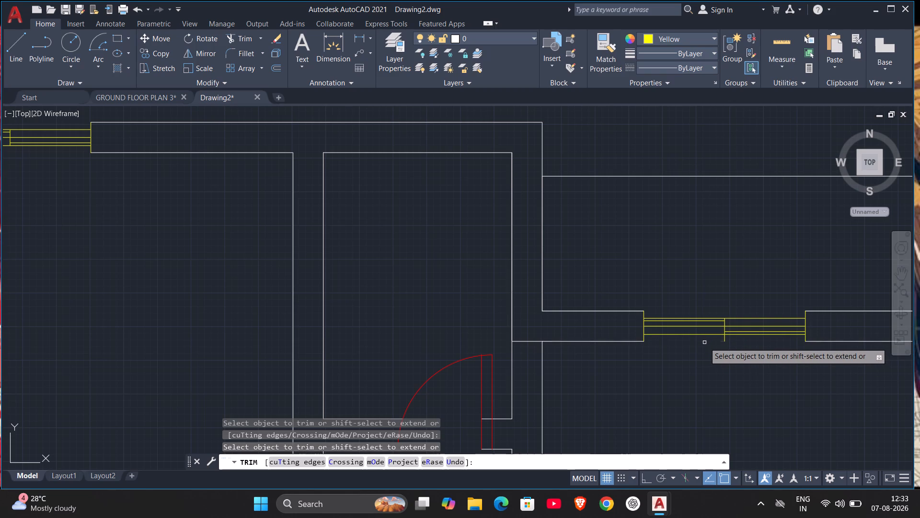
{"action": "left_click", "coordinate": [724, 341]}
Trim both wall lines across the north window of the room east of the middle room, plus the centre divider's ends.
{"action": "scroll", "coordinate": [759, 363], "scroll_direction": "down", "scroll_amount": 2}
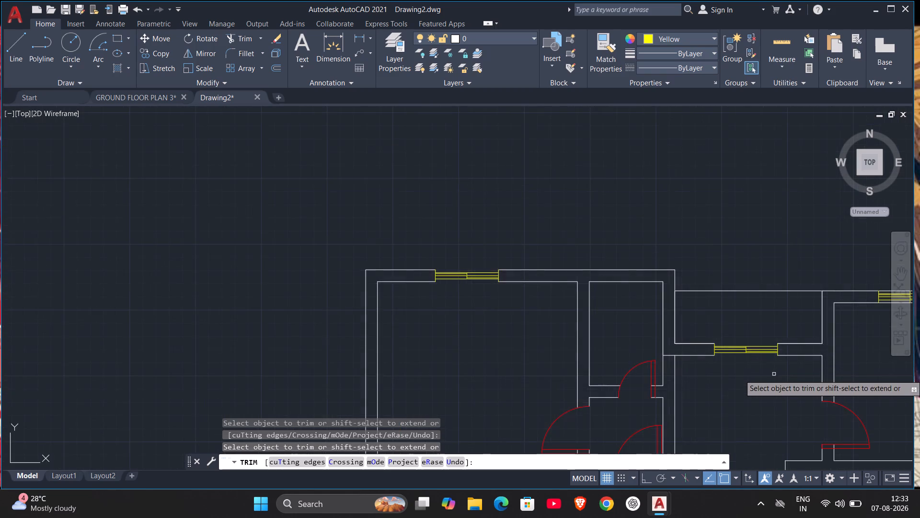
{"action": "scroll", "coordinate": [777, 378], "scroll_direction": "down", "scroll_amount": 1}
{"action": "middle_click_drag", "start_coordinate": [790, 383], "coordinate": [655, 418]}
{"action": "scroll", "coordinate": [757, 361], "scroll_direction": "up", "scroll_amount": 3}
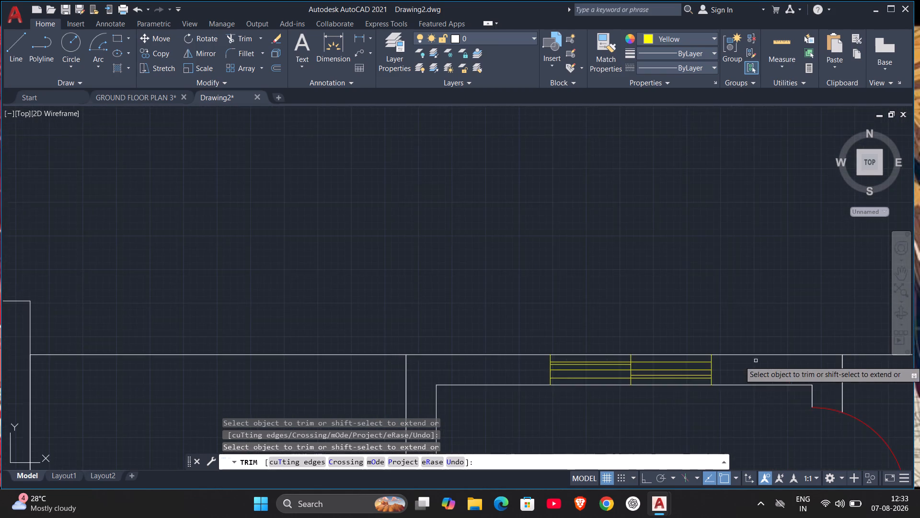
{"action": "scroll", "coordinate": [631, 391], "scroll_direction": "up", "scroll_amount": 3}
{"action": "scroll", "coordinate": [663, 266], "scroll_direction": "down", "scroll_amount": 1}
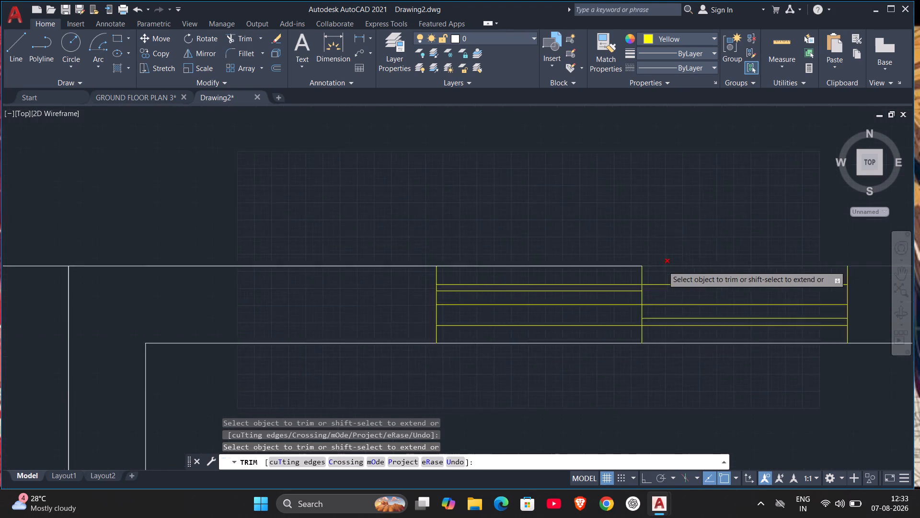
{"action": "scroll", "coordinate": [663, 266], "scroll_direction": "down", "scroll_amount": 2}
{"action": "left_click", "coordinate": [663, 265]}
{"action": "left_click", "coordinate": [645, 267]}
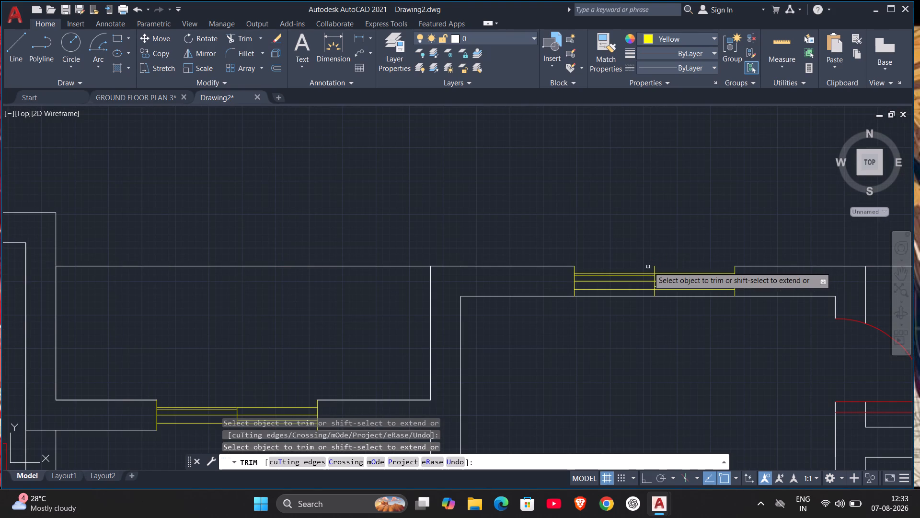
{"action": "left_click", "coordinate": [654, 267]}
{"action": "left_click", "coordinate": [667, 297]}
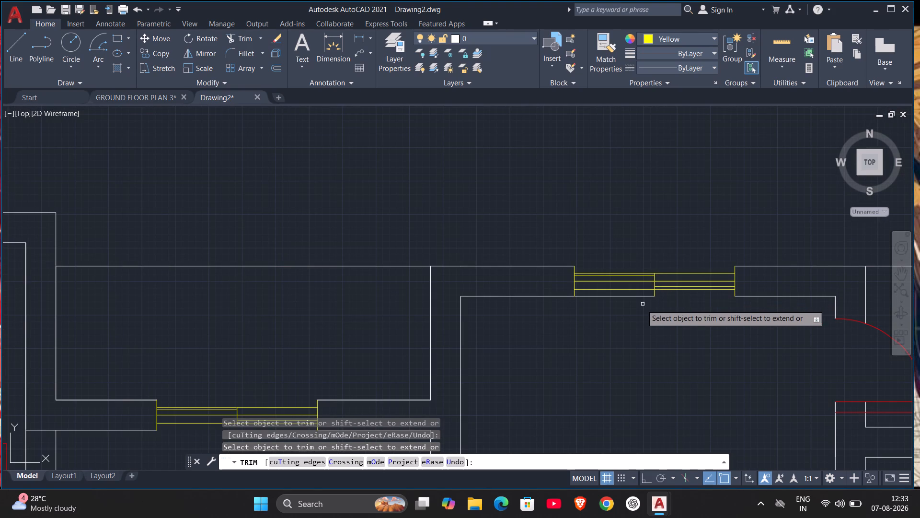
{"action": "left_click", "coordinate": [641, 297]}
{"action": "left_click", "coordinate": [655, 295]}
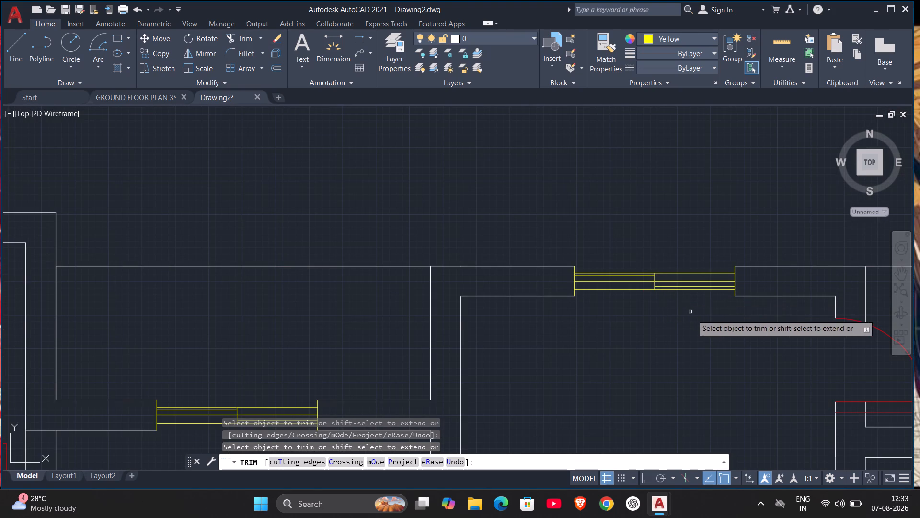
Trim both wall lines across the southeast room's south window, plus the centre divider's ends beyond the window frame.
{"action": "scroll", "coordinate": [693, 318], "scroll_direction": "down", "scroll_amount": 3}
{"action": "middle_click_drag", "start_coordinate": [734, 387], "coordinate": [770, 209]}
{"action": "middle_click_drag", "start_coordinate": [698, 356], "coordinate": [705, 337]}
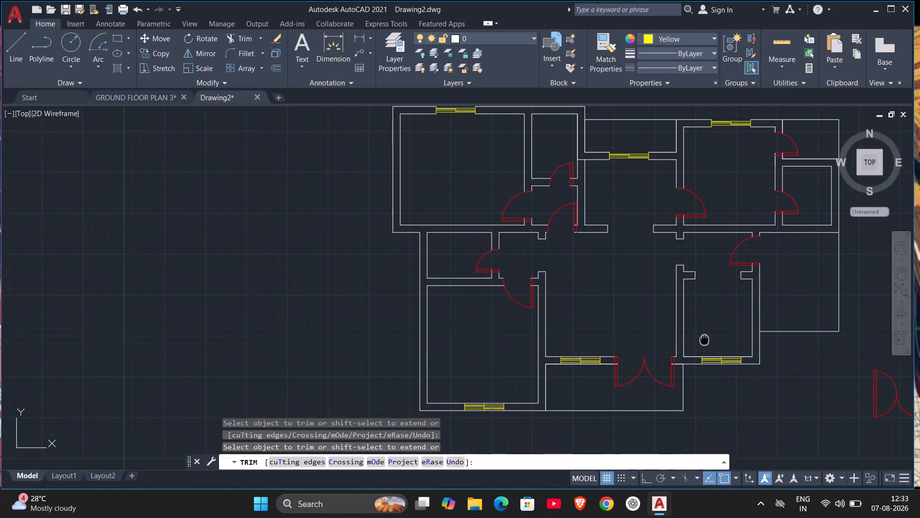
{"action": "middle_click_drag", "start_coordinate": [705, 337], "coordinate": [712, 307]}
{"action": "scroll", "coordinate": [728, 318], "scroll_direction": "up", "scroll_amount": 3}
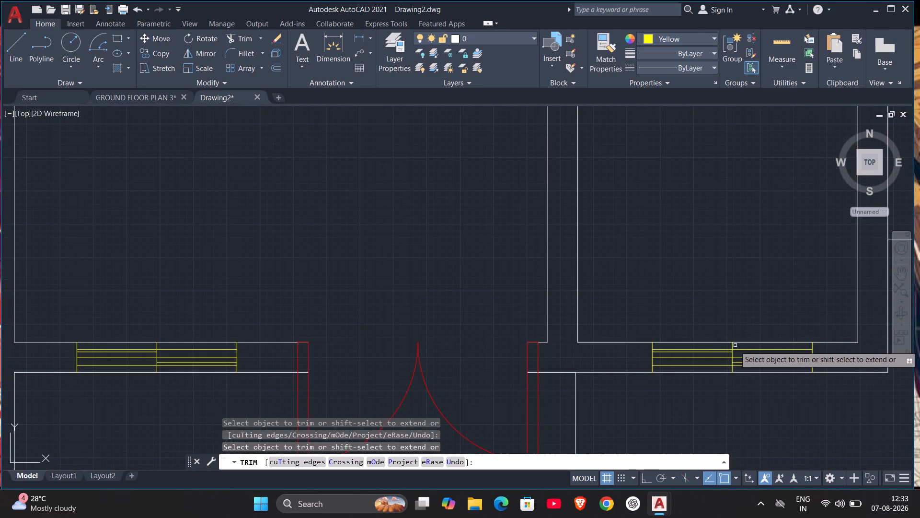
{"action": "left_click", "coordinate": [733, 346]}
{"action": "left_click", "coordinate": [735, 342]}
{"action": "left_click", "coordinate": [727, 342]}
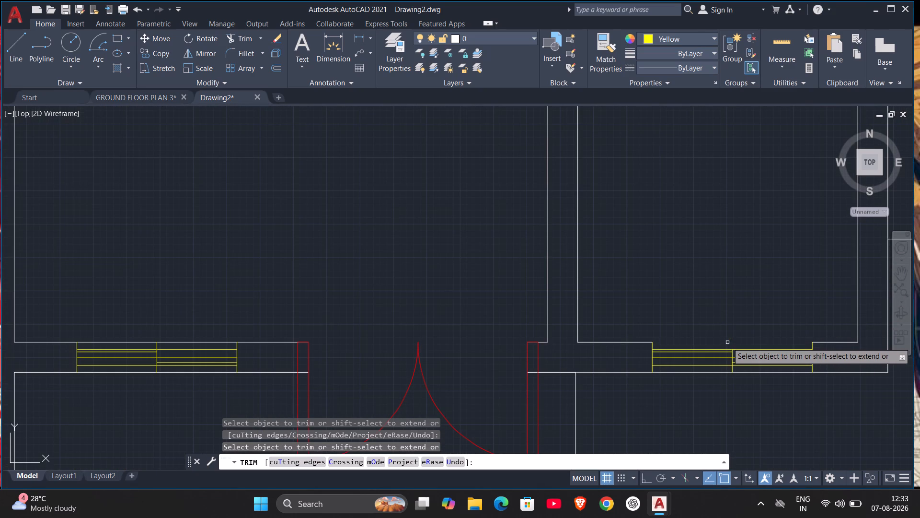
{"action": "left_click", "coordinate": [732, 372]}
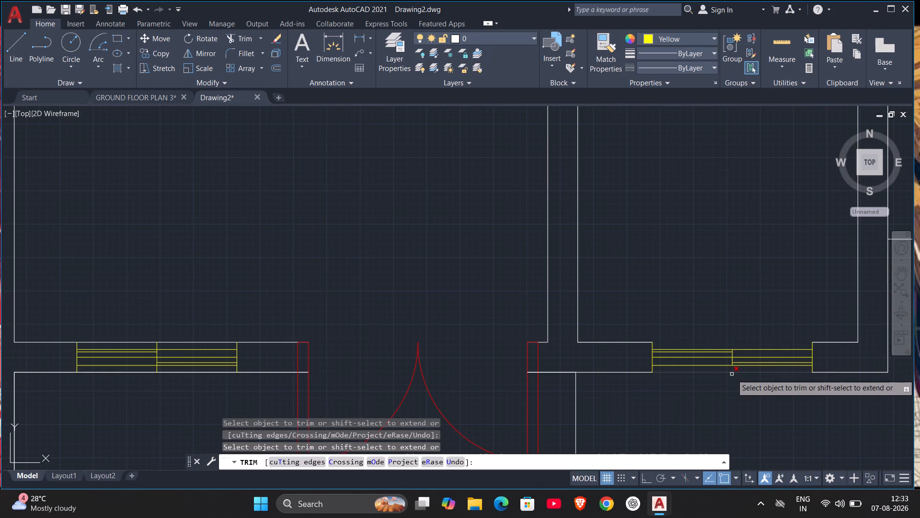
{"action": "left_click", "coordinate": [732, 374]}
Trim both wall lines across the central hall's window west of the double door, plus the centre divider's ends.
{"action": "scroll", "coordinate": [510, 367], "scroll_direction": "down", "scroll_amount": 3}
{"action": "middle_click_drag", "start_coordinate": [366, 401], "coordinate": [382, 400]}
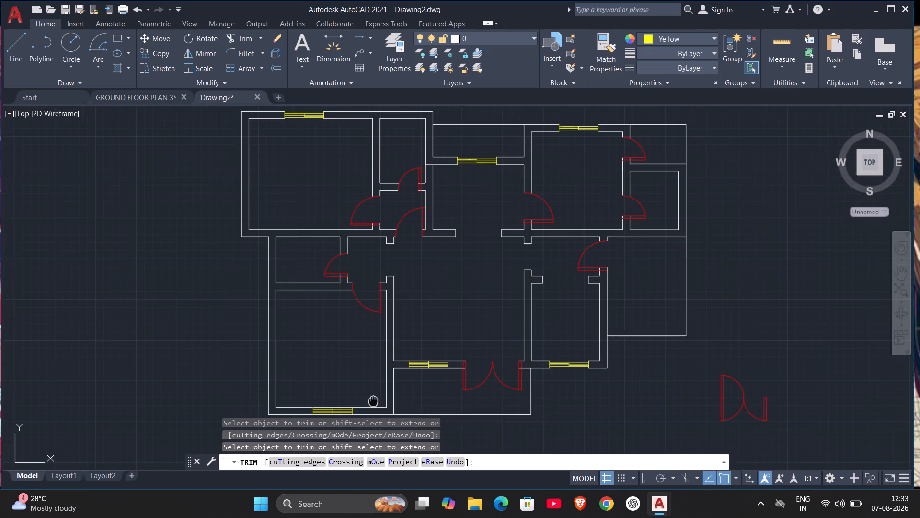
{"action": "middle_click_drag", "start_coordinate": [382, 400], "coordinate": [516, 386]}
{"action": "scroll", "coordinate": [564, 341], "scroll_direction": "up", "scroll_amount": 3}
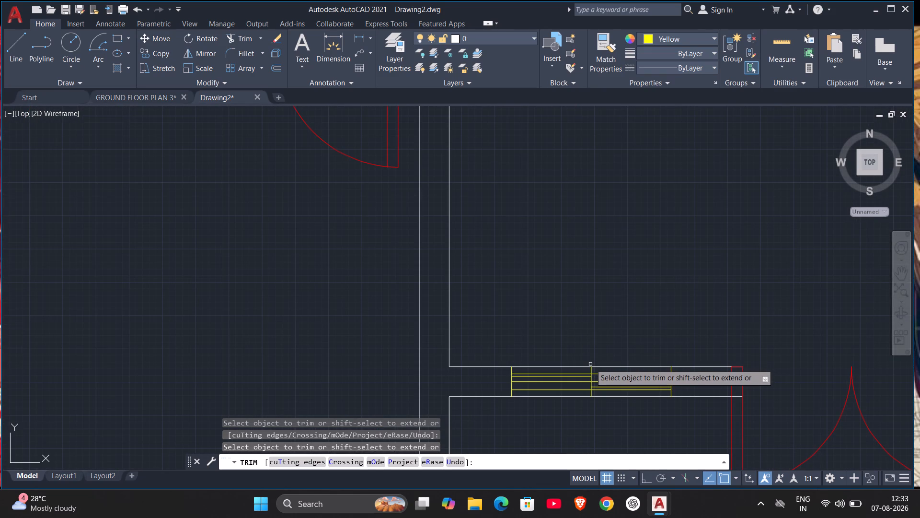
{"action": "left_click", "coordinate": [591, 366]}
{"action": "left_click", "coordinate": [592, 367]}
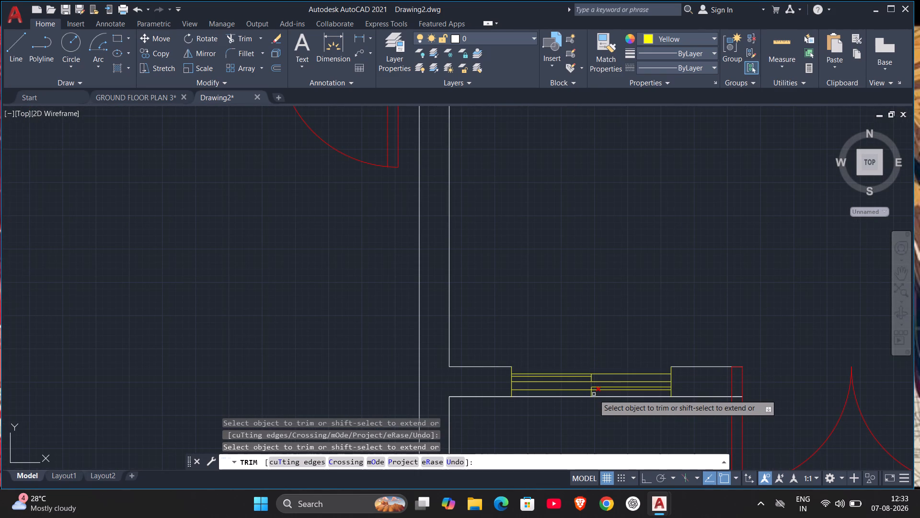
{"action": "left_click", "coordinate": [591, 394]}
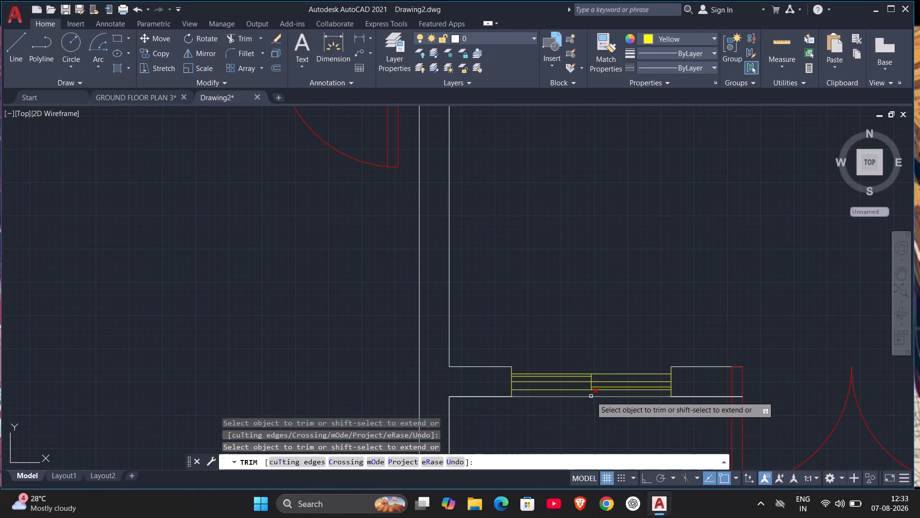
{"action": "left_click", "coordinate": [591, 396]}
{"action": "left_click", "coordinate": [552, 396]}
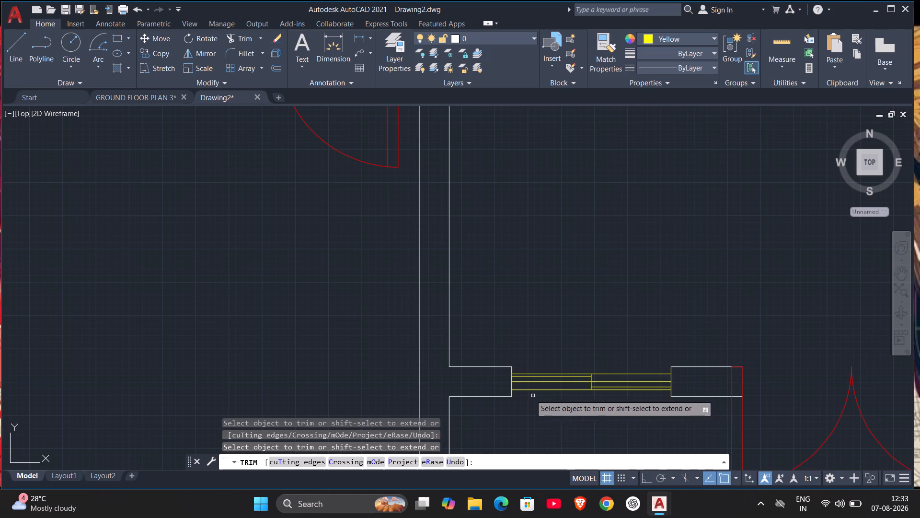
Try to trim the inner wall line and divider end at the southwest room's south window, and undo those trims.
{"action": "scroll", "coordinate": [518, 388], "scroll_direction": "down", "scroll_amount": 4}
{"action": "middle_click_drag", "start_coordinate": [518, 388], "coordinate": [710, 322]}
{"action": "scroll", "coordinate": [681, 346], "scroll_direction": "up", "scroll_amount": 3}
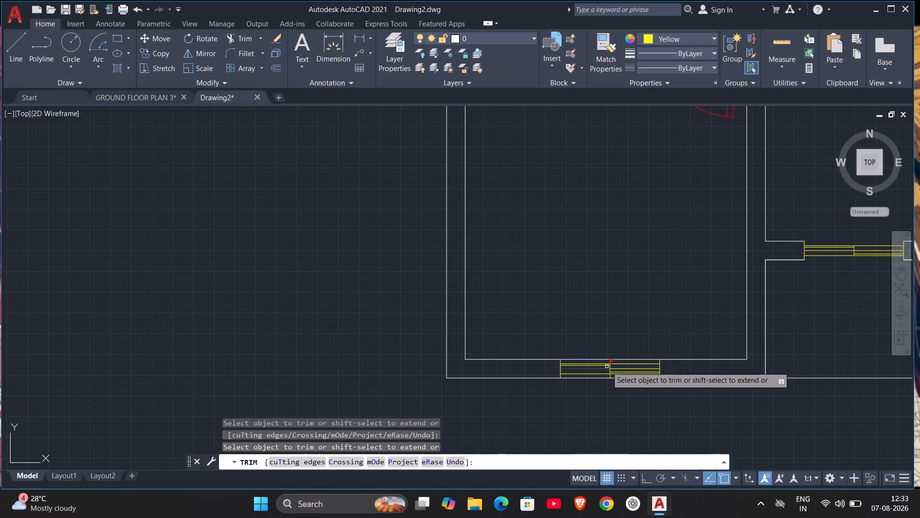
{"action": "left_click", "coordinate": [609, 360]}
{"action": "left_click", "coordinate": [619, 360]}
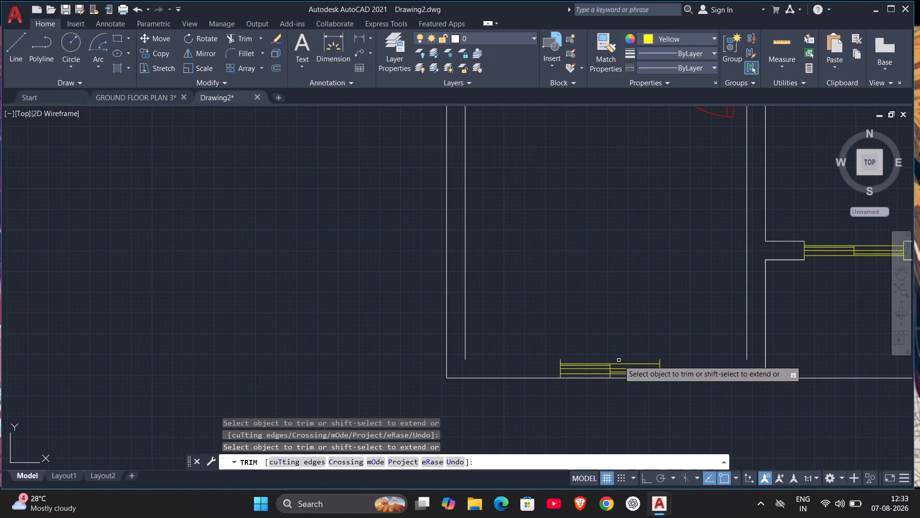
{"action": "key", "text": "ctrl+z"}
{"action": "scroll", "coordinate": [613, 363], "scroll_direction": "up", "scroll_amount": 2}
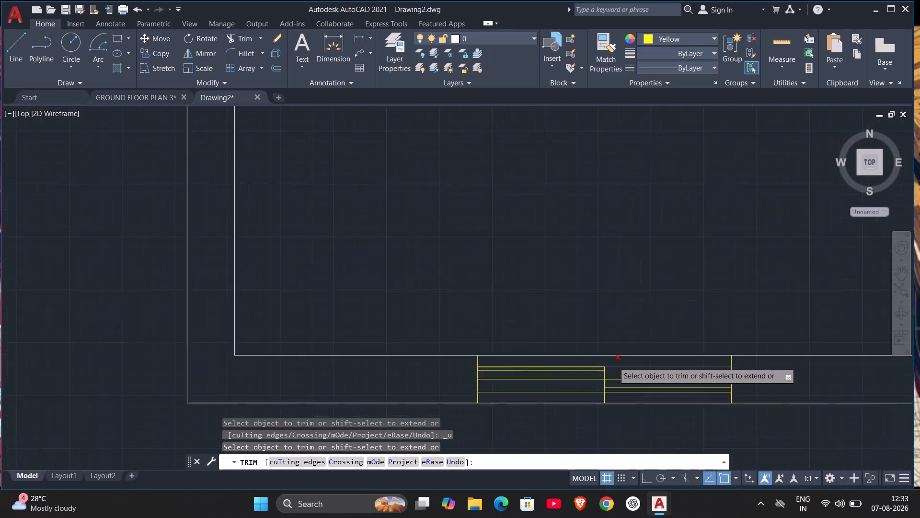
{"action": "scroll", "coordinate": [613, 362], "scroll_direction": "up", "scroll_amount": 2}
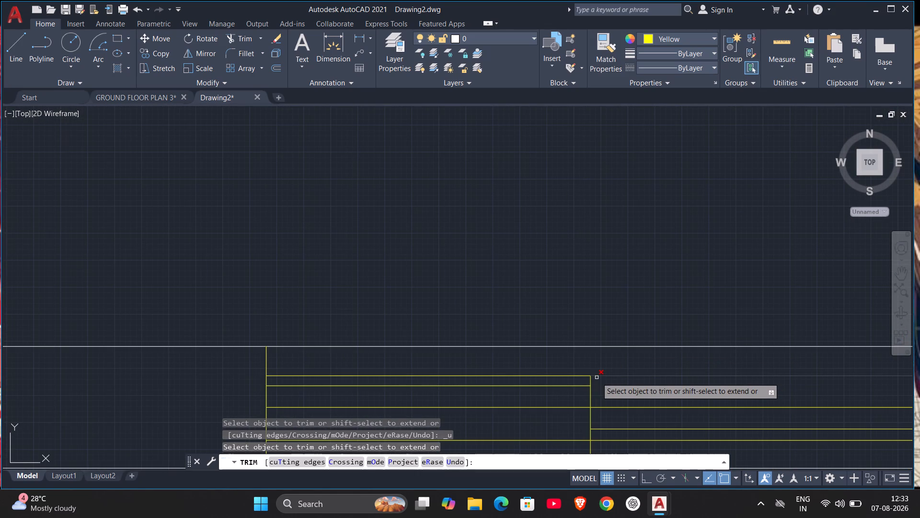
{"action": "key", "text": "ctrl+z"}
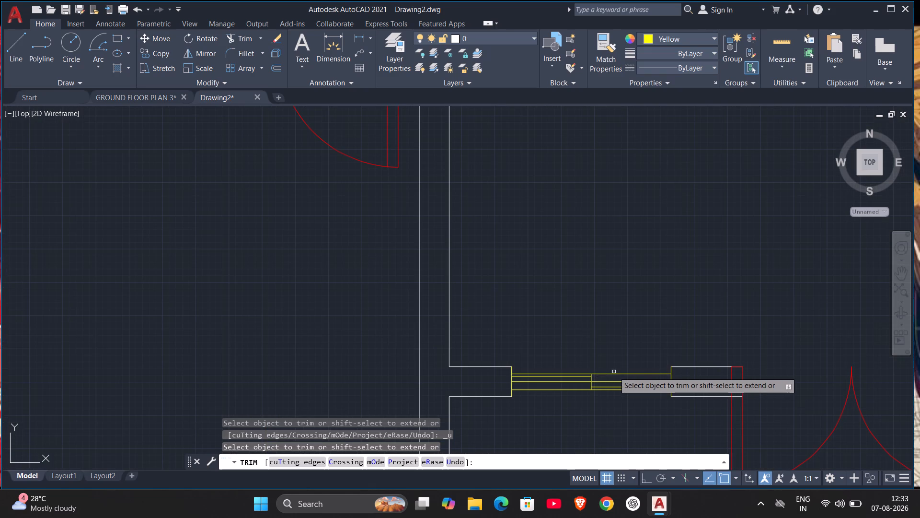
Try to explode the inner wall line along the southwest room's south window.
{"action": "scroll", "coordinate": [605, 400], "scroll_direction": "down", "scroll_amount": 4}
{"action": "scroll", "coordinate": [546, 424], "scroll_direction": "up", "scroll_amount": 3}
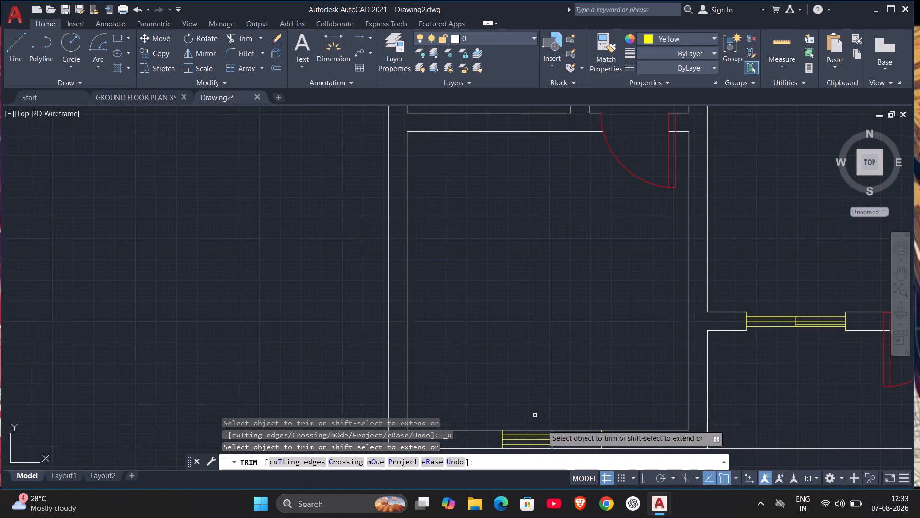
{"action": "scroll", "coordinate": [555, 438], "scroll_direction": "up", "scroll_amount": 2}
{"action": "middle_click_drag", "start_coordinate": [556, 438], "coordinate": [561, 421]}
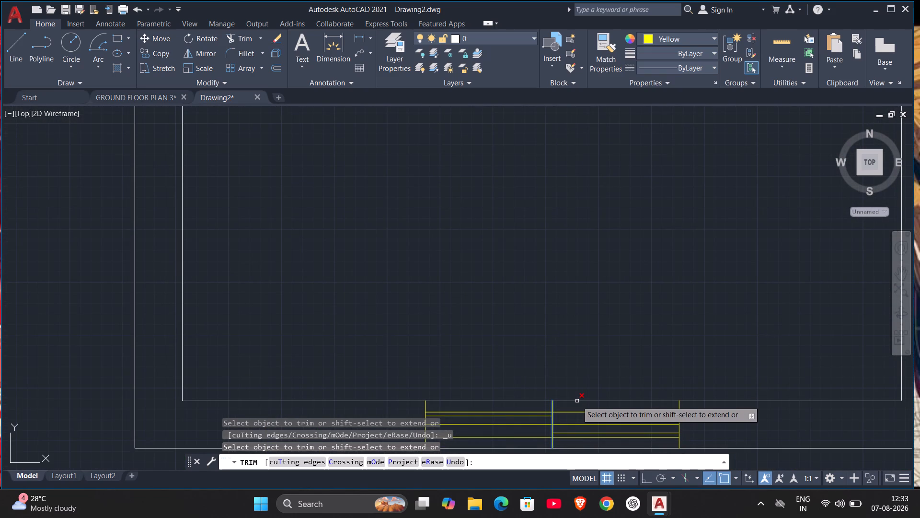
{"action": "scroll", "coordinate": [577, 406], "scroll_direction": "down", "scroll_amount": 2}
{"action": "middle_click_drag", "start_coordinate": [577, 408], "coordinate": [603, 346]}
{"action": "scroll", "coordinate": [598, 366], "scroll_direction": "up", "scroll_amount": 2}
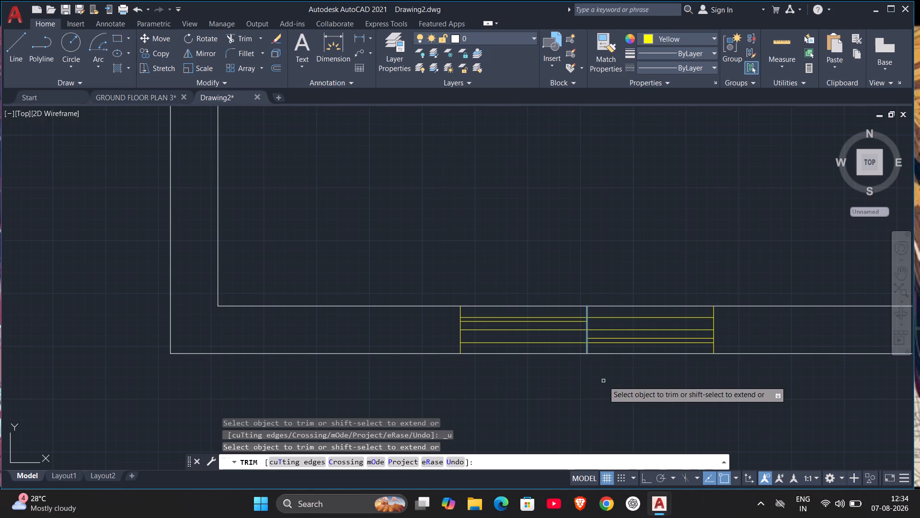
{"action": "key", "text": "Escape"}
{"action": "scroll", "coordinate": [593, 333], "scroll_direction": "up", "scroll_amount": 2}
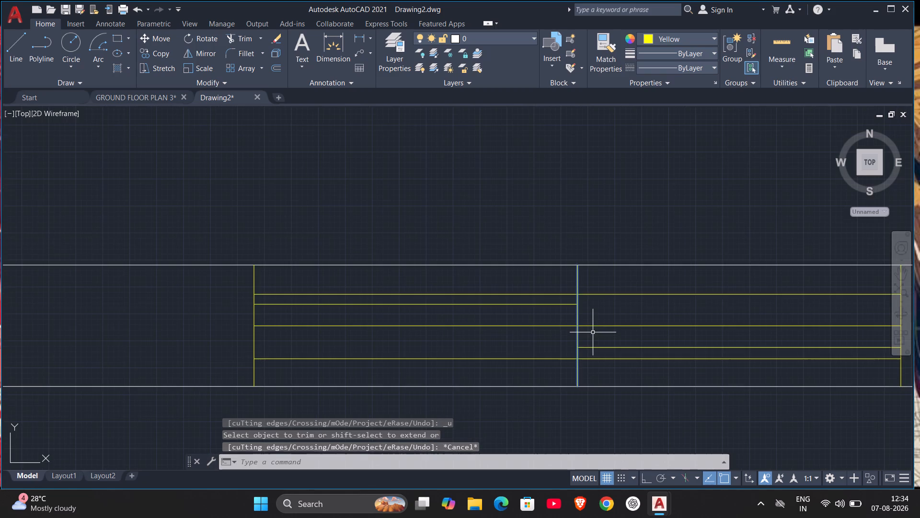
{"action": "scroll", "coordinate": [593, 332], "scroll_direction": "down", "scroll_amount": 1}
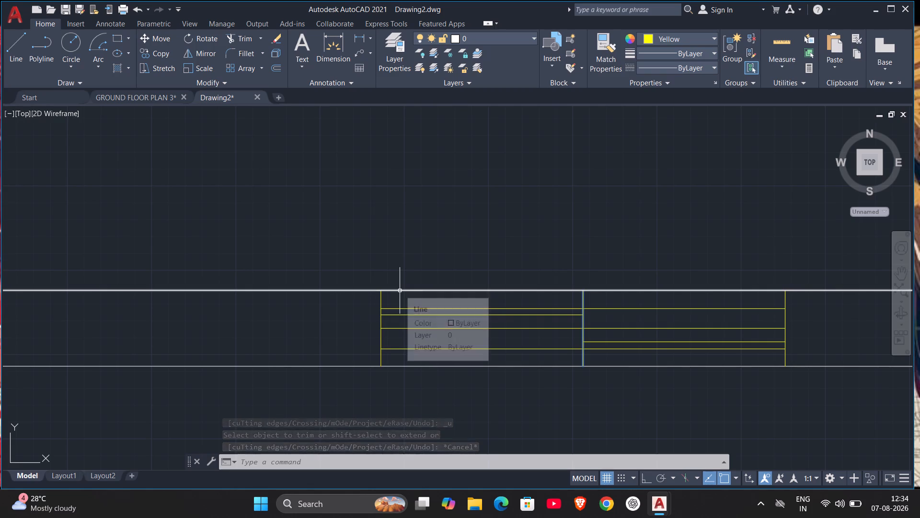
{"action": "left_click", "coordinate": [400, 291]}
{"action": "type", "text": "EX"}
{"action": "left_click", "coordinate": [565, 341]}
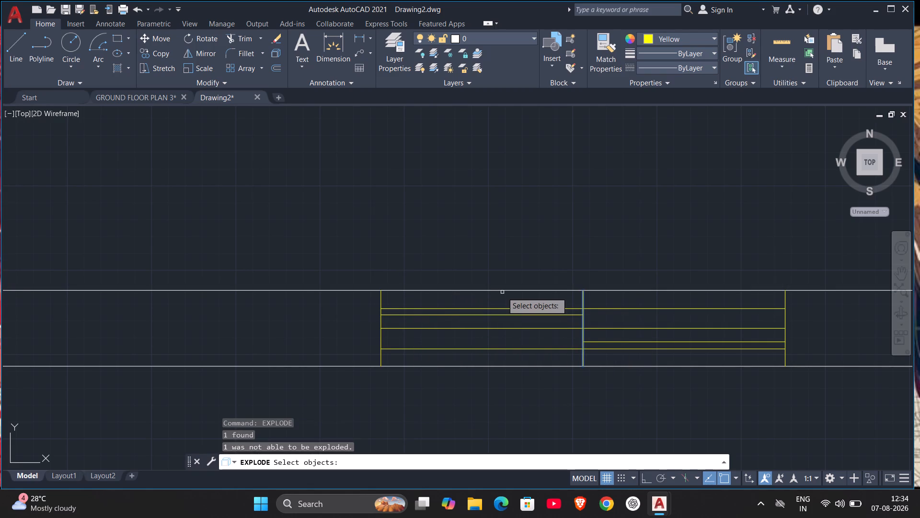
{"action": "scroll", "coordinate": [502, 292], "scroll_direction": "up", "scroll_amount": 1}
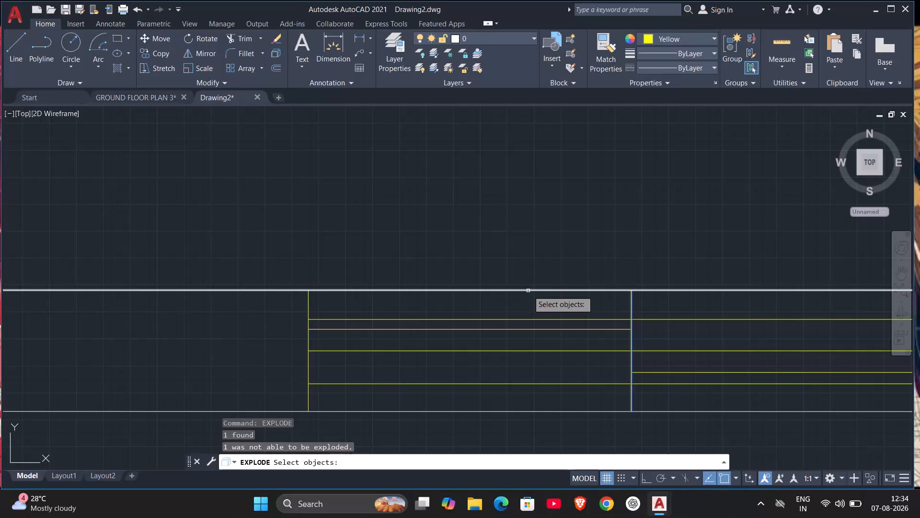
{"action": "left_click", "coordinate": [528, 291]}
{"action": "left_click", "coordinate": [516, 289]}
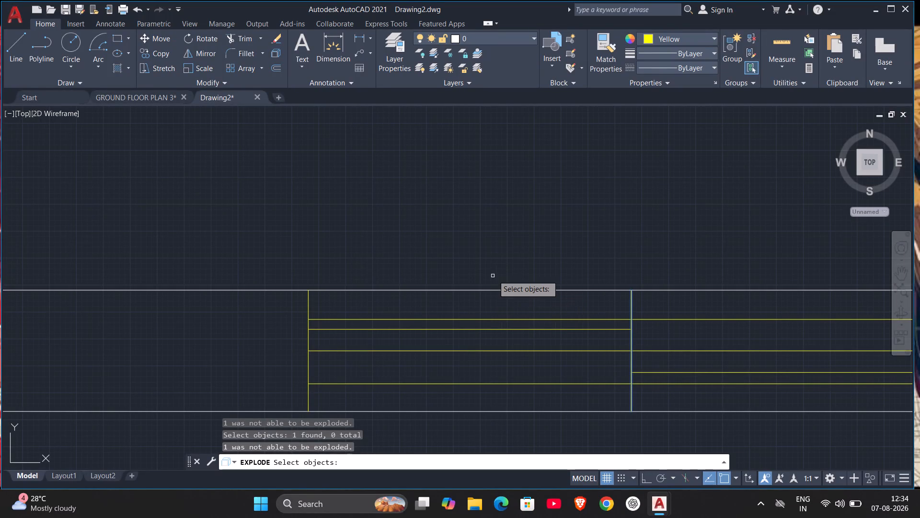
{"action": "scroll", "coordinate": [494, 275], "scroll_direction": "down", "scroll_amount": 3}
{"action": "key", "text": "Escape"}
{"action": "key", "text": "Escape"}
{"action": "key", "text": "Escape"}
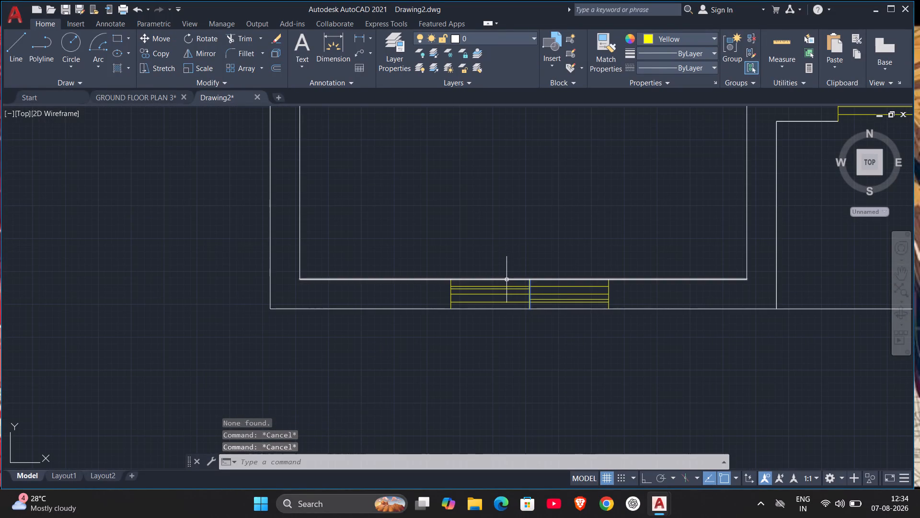
Trim the inner and outer wall lines at the southwest room's south window, plus the centre divider's ends beyond the frame.
{"action": "scroll", "coordinate": [506, 280], "scroll_direction": "up", "scroll_amount": 3}
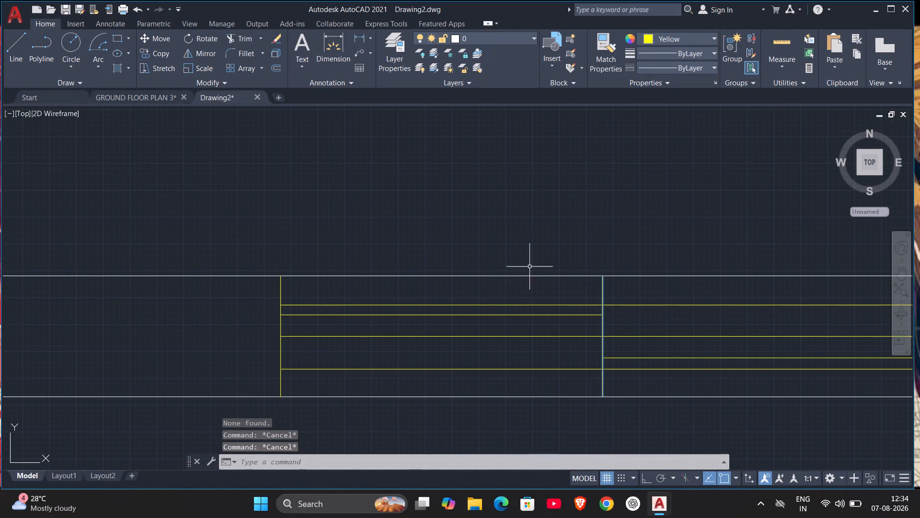
{"action": "left_click_drag", "start_coordinate": [569, 263], "coordinate": [558, 281]}
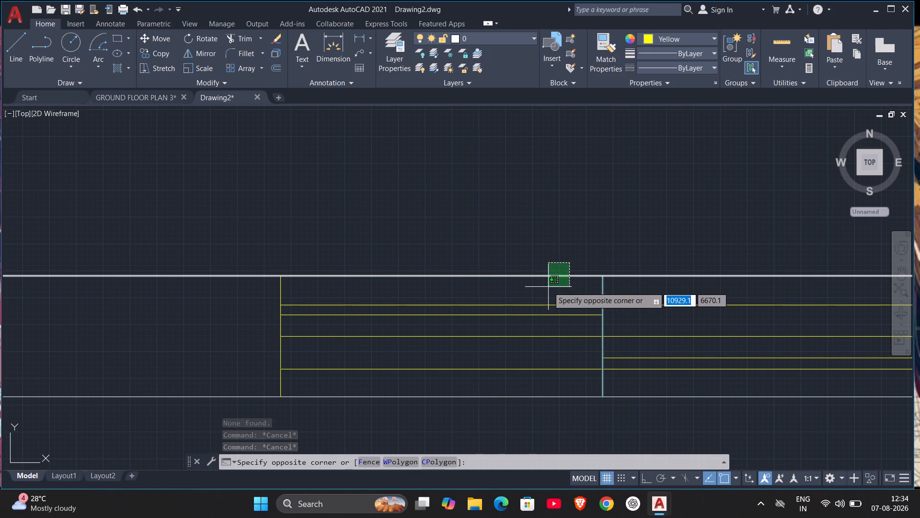
{"action": "key", "text": "Escape"}
{"action": "type", "text": "TR"}
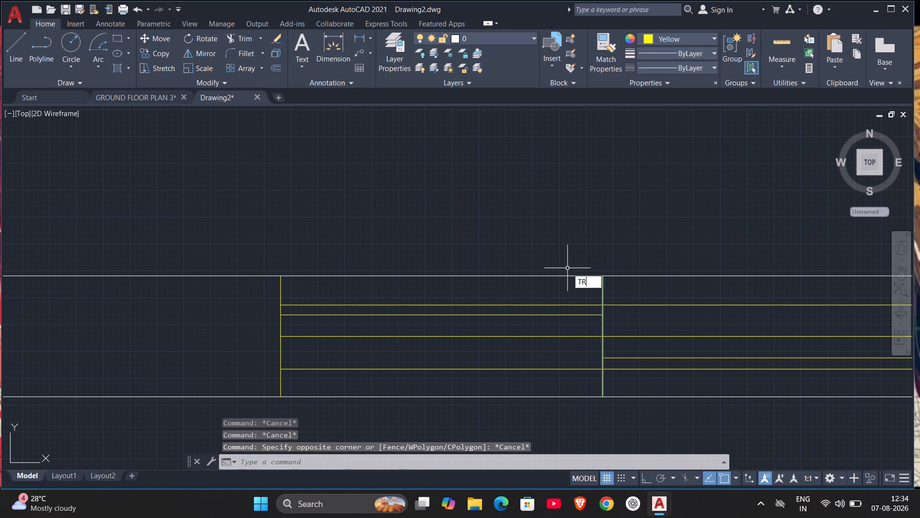
{"action": "key", "text": "Return"}
{"action": "key", "text": "Return"}
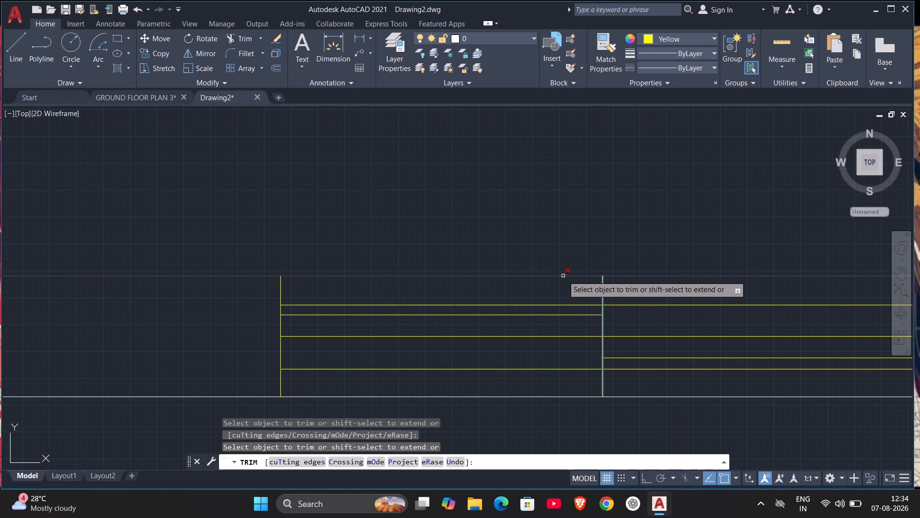
{"action": "scroll", "coordinate": [552, 282], "scroll_direction": "down", "scroll_amount": 4}
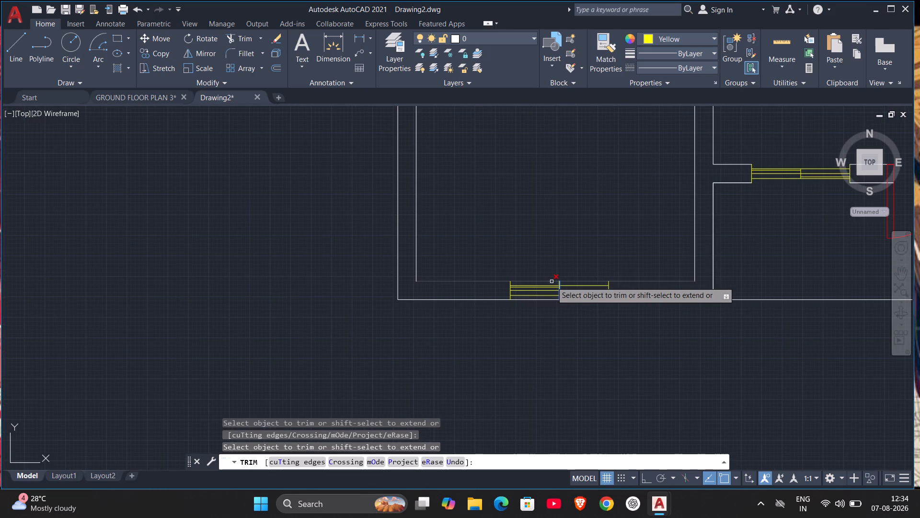
{"action": "left_click", "coordinate": [552, 282]}
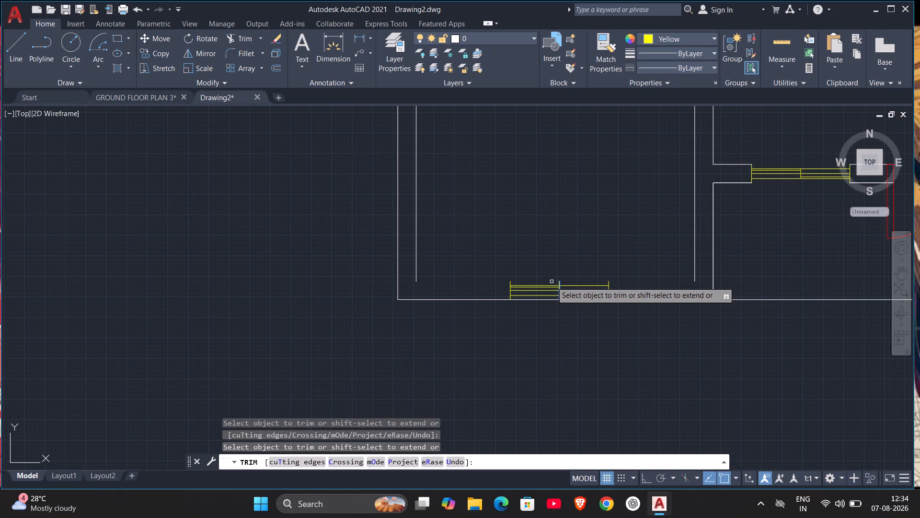
{"action": "left_click", "coordinate": [561, 282]}
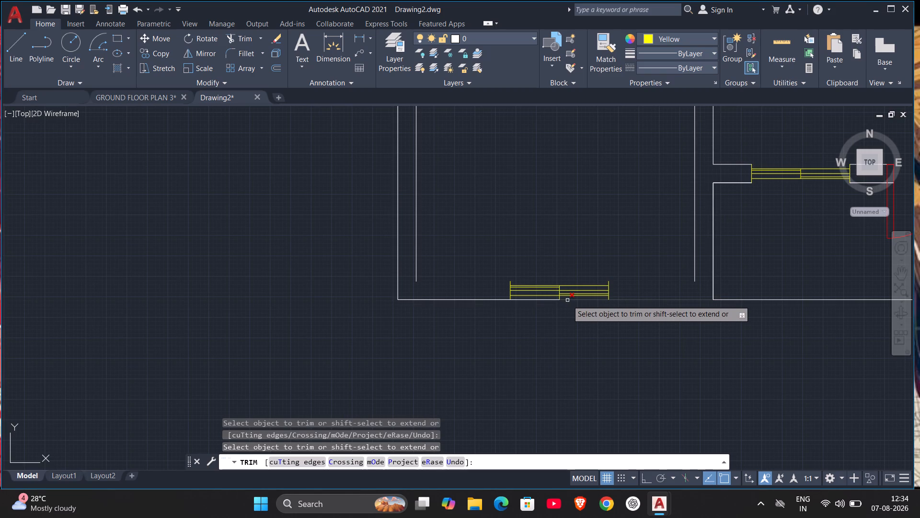
{"action": "left_click", "coordinate": [567, 300]}
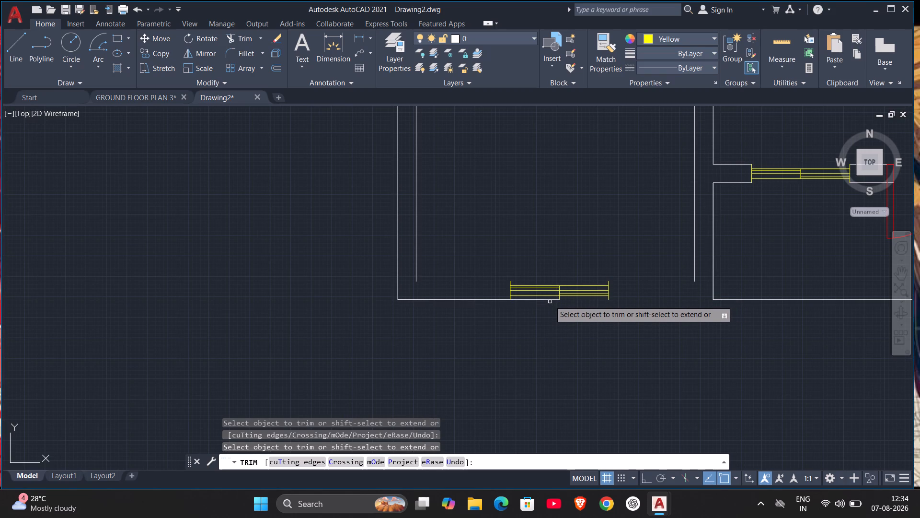
{"action": "left_click", "coordinate": [550, 300]}
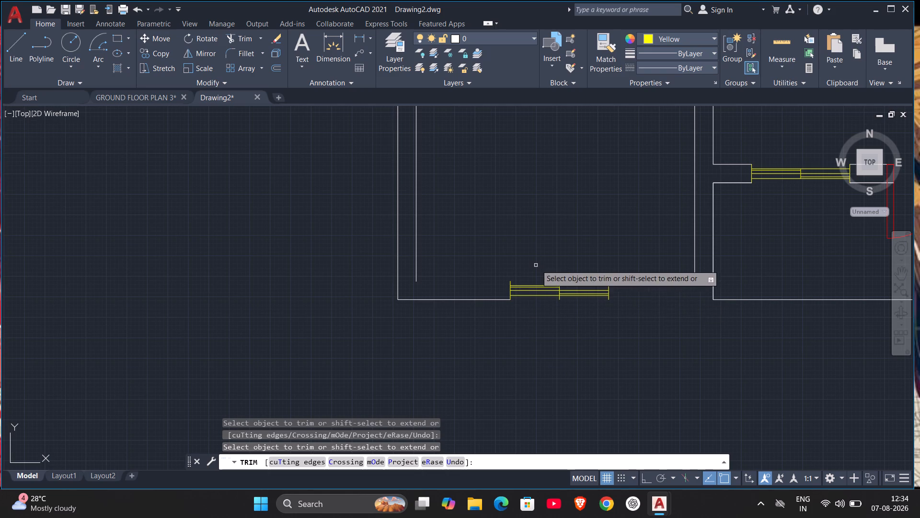
{"action": "left_click", "coordinate": [560, 298]}
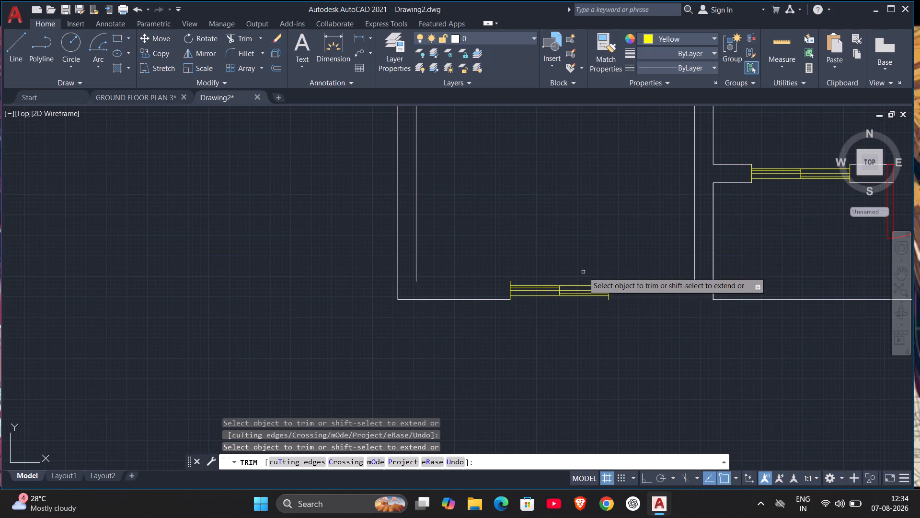
{"action": "key", "text": "Escape"}
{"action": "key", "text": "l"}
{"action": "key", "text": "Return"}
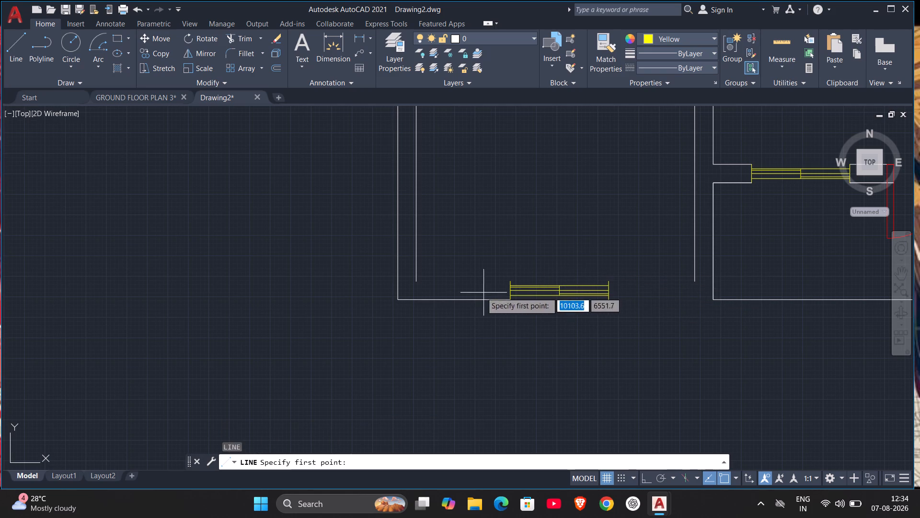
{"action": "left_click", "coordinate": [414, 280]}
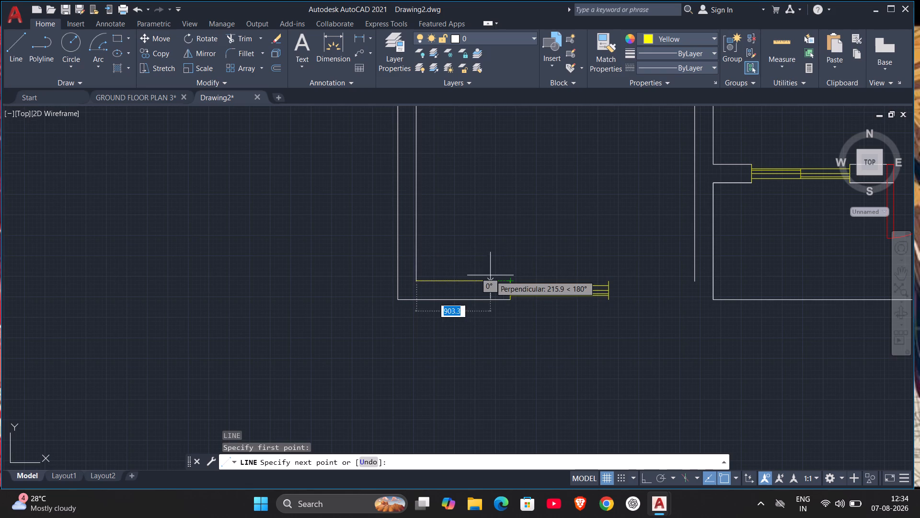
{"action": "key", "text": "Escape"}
Set the drawing colour to White and redraw the southwest room's inner south wall line from its west corner to the window.
{"action": "left_click", "coordinate": [651, 38]}
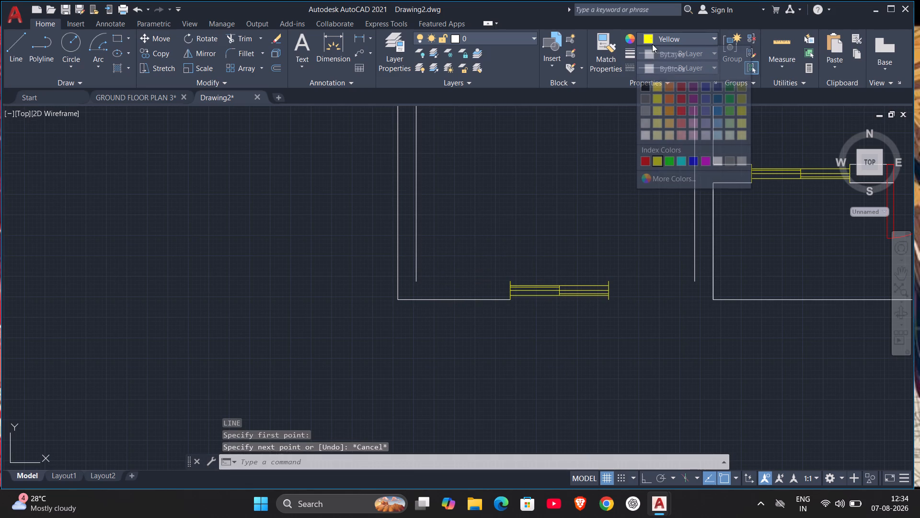
{"action": "left_click", "coordinate": [717, 162]}
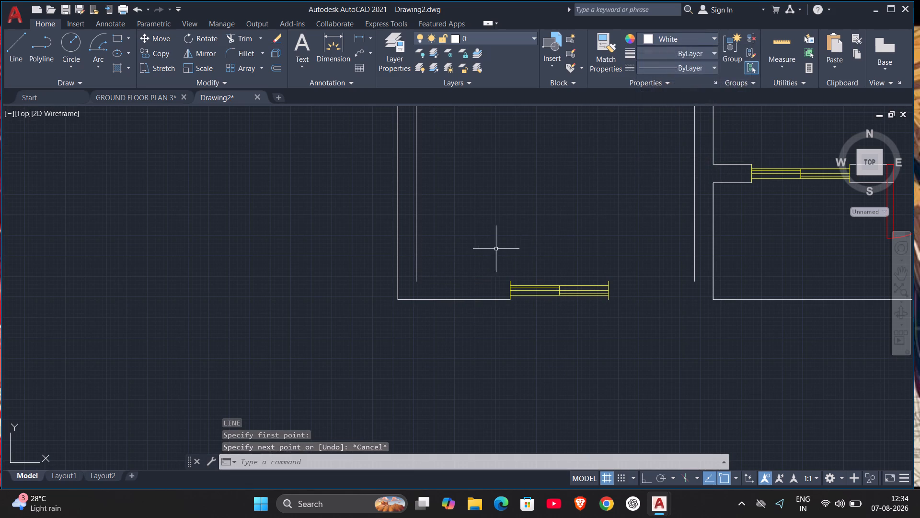
{"action": "key", "text": "l"}
{"action": "key", "text": "Return"}
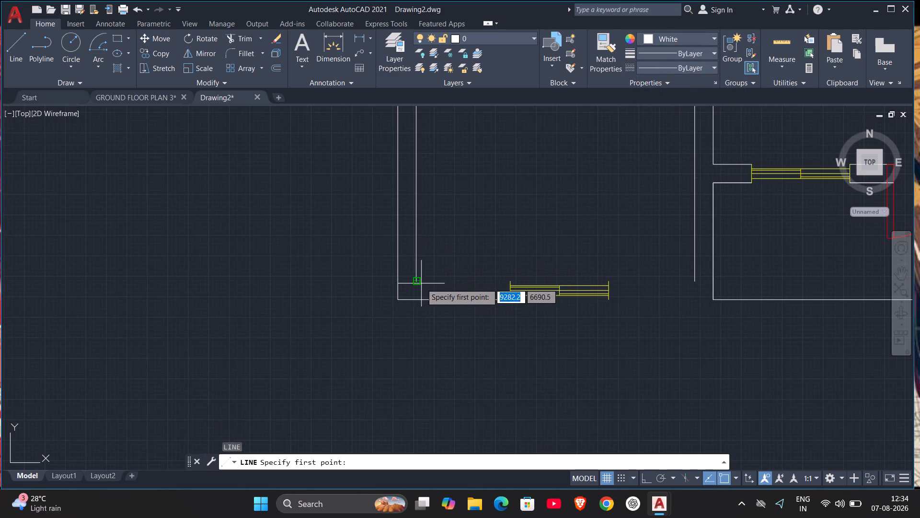
{"action": "left_click", "coordinate": [416, 281]}
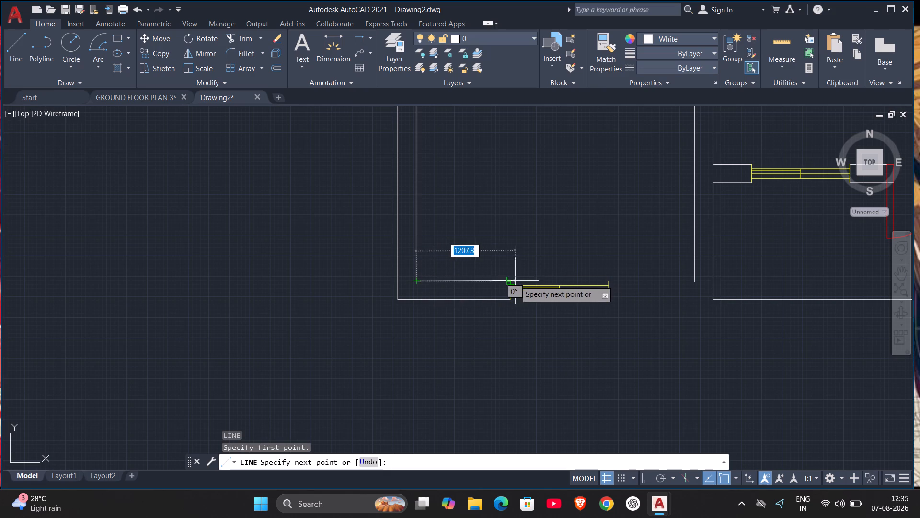
{"action": "left_click", "coordinate": [513, 281]}
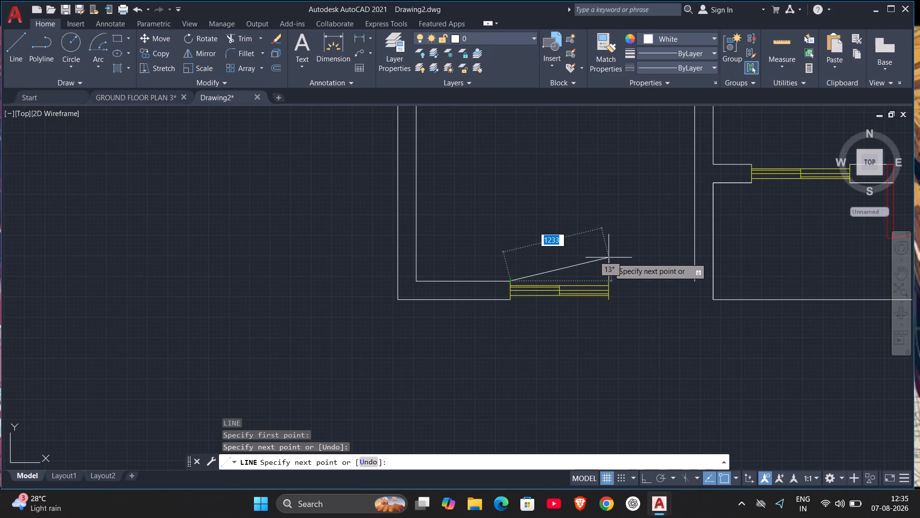
{"action": "key", "text": "Escape"}
With Ortho on, draw the inner south wall line about 1052 long from the window's east edge to the room's southeast corner.
{"action": "key", "text": "space"}
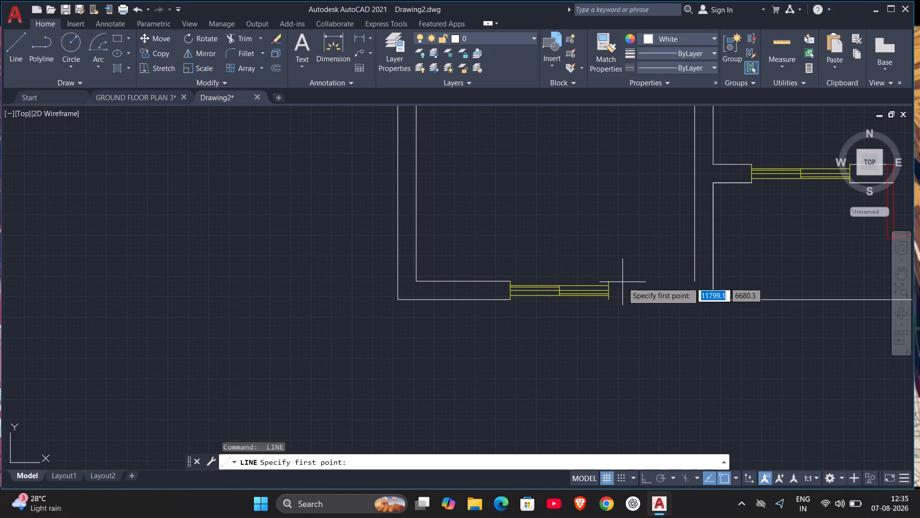
{"action": "key", "text": "F8"}
{"action": "scroll", "coordinate": [604, 281], "scroll_direction": "up", "scroll_amount": 3}
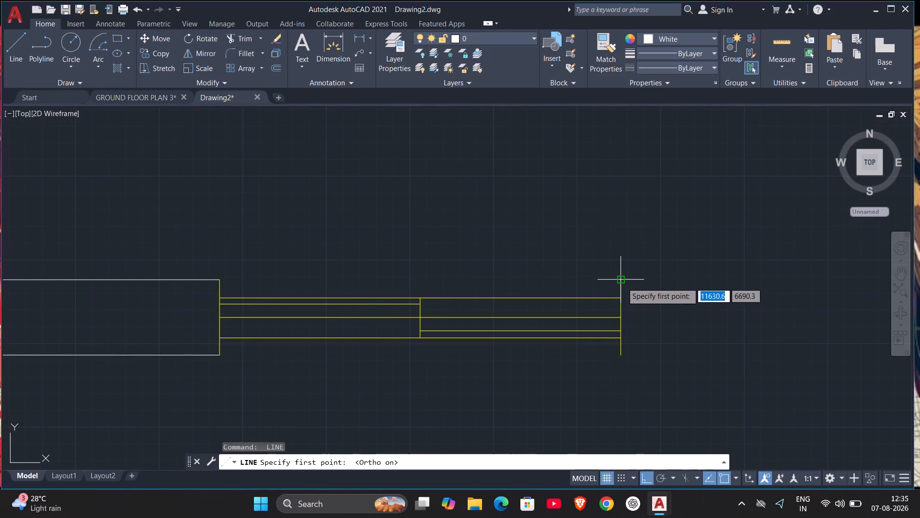
{"action": "left_click", "coordinate": [622, 283]}
{"action": "scroll", "coordinate": [741, 279], "scroll_direction": "down", "scroll_amount": 5}
{"action": "scroll", "coordinate": [766, 281], "scroll_direction": "up", "scroll_amount": 1}
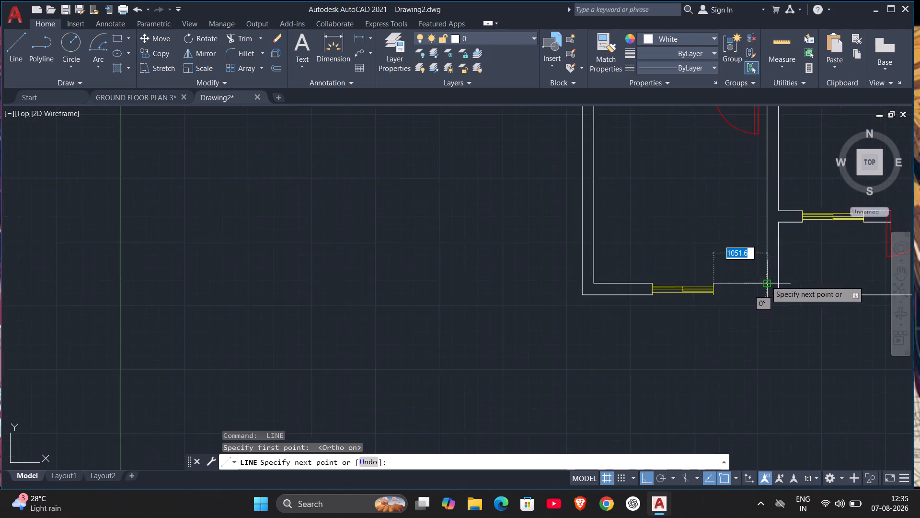
{"action": "scroll", "coordinate": [766, 281], "scroll_direction": "up", "scroll_amount": 3}
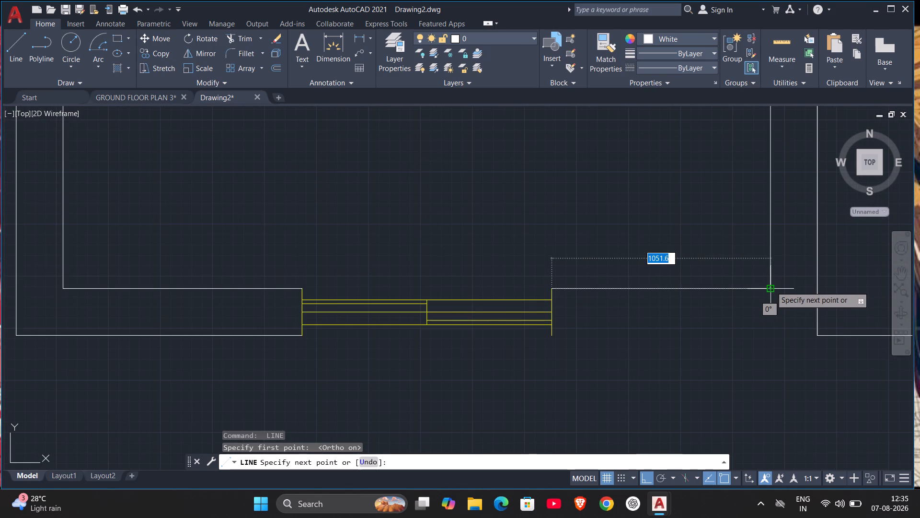
{"action": "left_click", "coordinate": [771, 286]}
{"action": "key", "text": "Escape"}
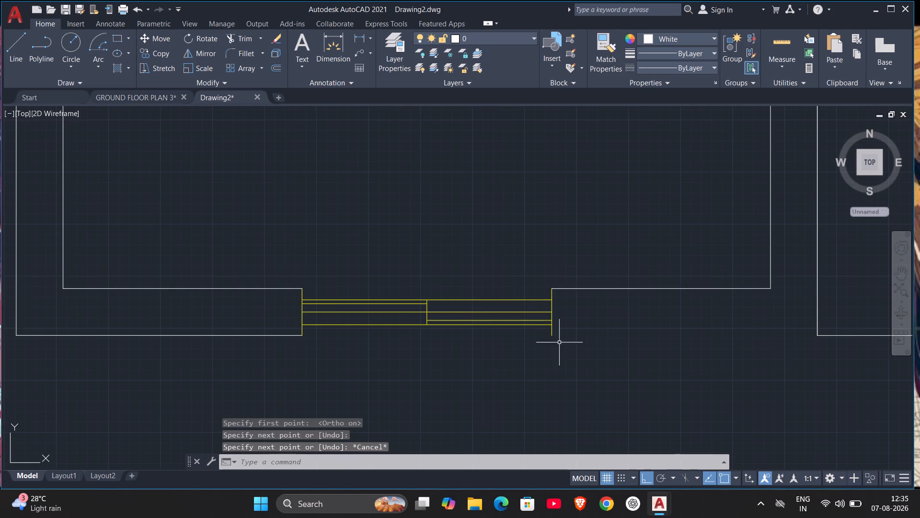
Draw the outer south wall line from the window's east edge to the porch's west wall corner.
{"action": "key", "text": "space"}
{"action": "left_click", "coordinate": [550, 336]}
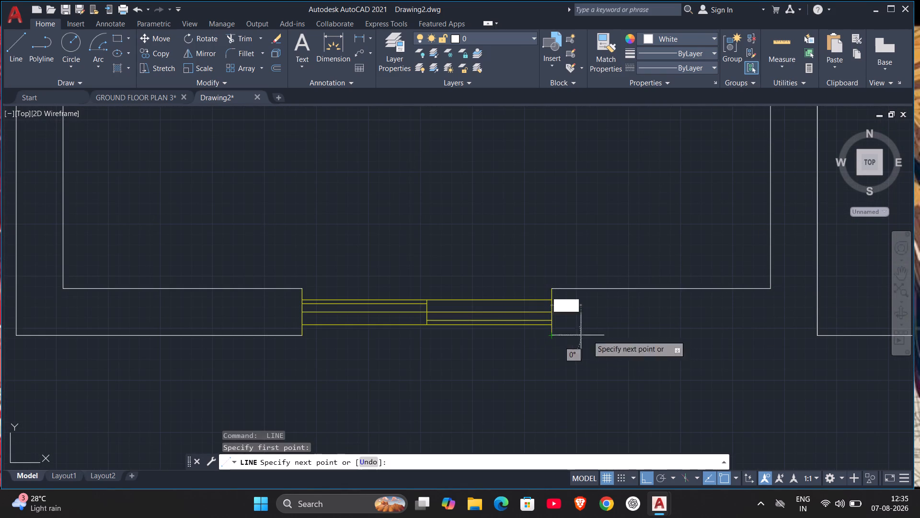
{"action": "left_click", "coordinate": [818, 334]}
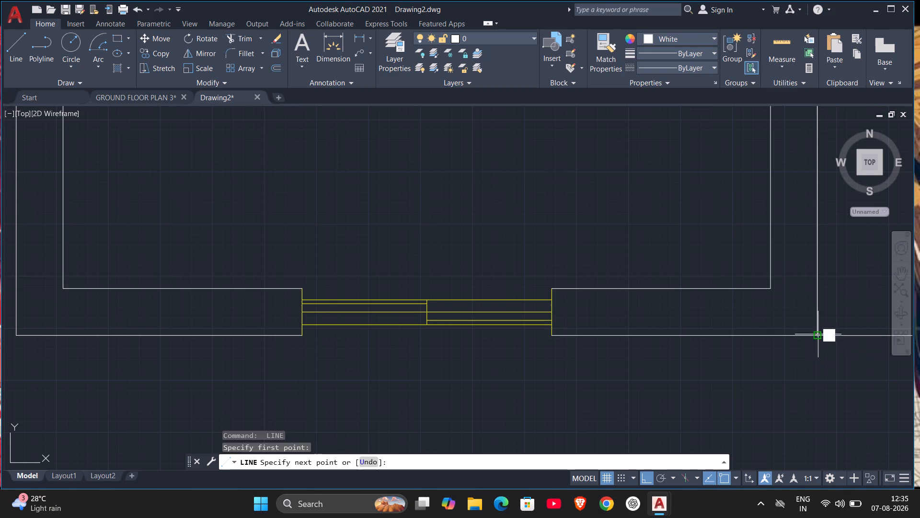
{"action": "key", "text": "Escape"}
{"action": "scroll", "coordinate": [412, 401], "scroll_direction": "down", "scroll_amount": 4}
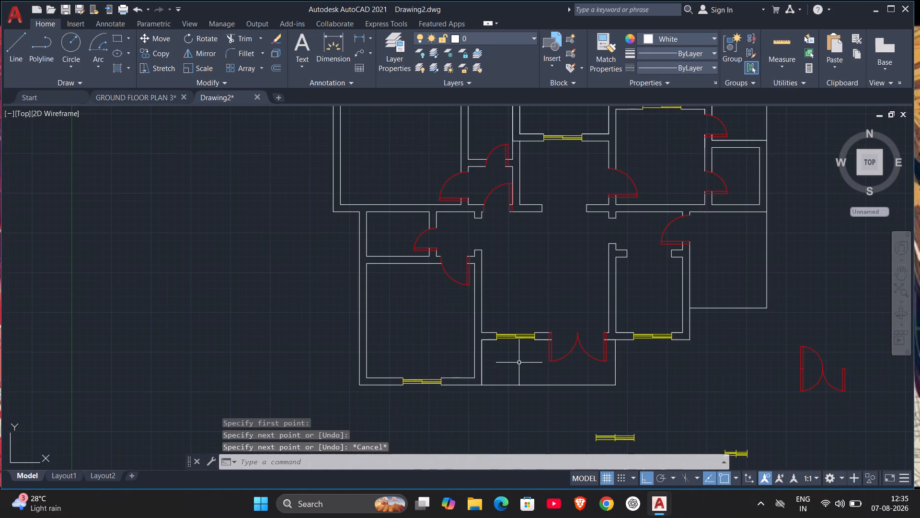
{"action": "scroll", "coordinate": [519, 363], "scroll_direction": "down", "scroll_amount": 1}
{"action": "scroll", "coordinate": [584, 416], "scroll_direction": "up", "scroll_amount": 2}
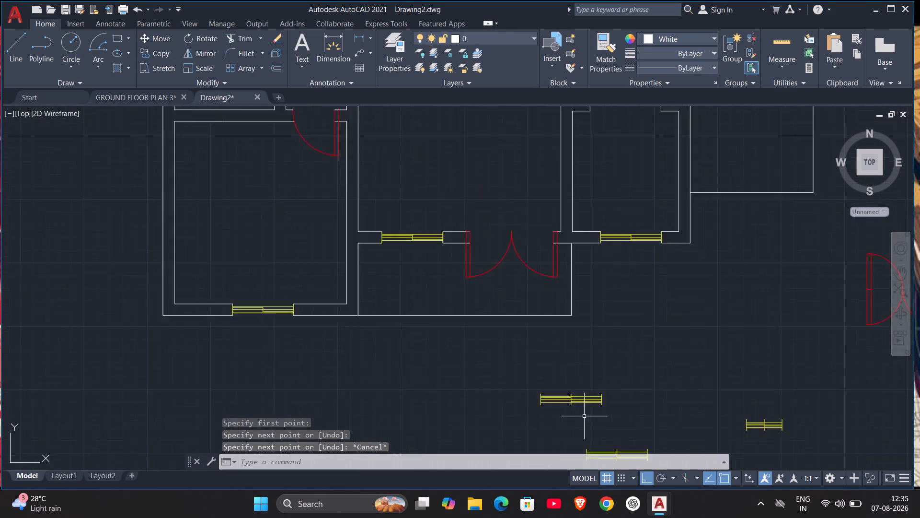
Rotate the upper spare large yellow window below the porch by 90° about its centre so it stands vertical.
{"action": "scroll", "coordinate": [584, 416], "scroll_direction": "up", "scroll_amount": 1}
{"action": "left_click_drag", "start_coordinate": [462, 363], "coordinate": [546, 389]}
{"action": "left_click", "coordinate": [689, 413]}
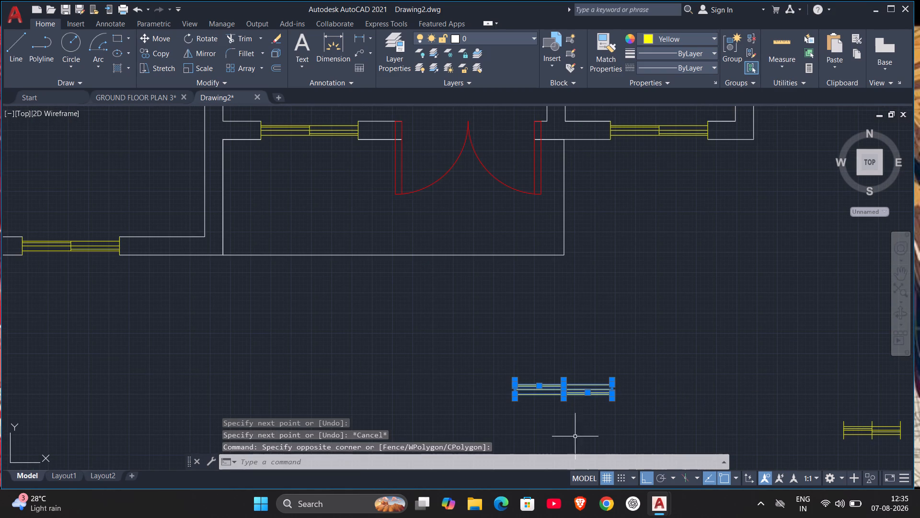
{"action": "key", "text": "r"}
{"action": "key", "text": "o"}
{"action": "key", "text": "Return"}
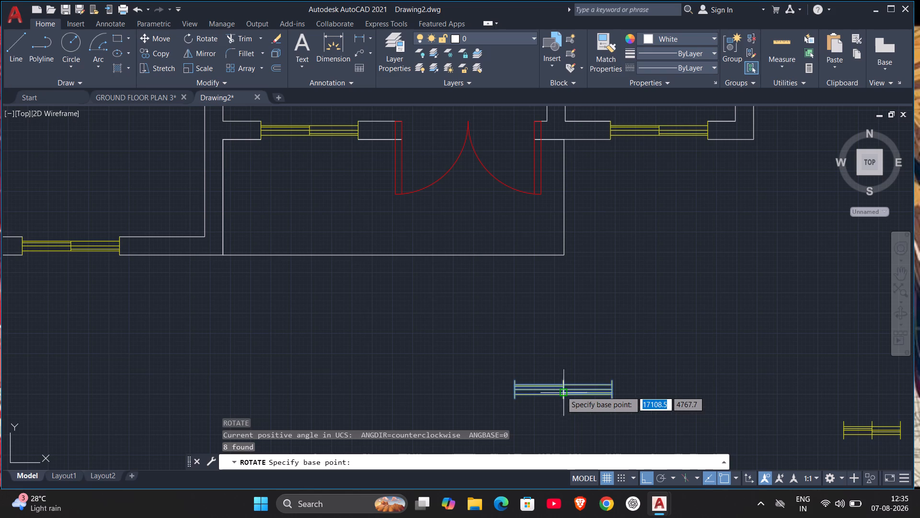
{"action": "left_click", "coordinate": [561, 389]}
{"action": "left_click", "coordinate": [555, 347]}
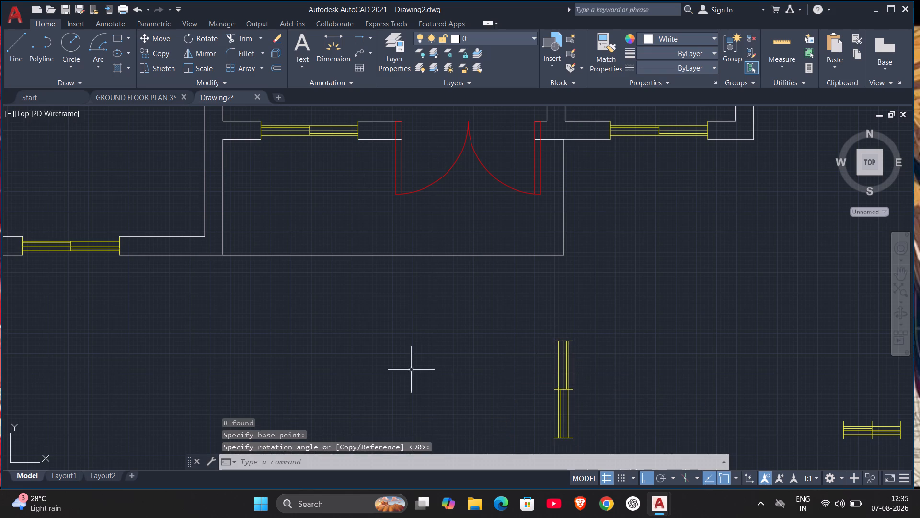
Copy the vertical window by its centre divider's west end, with Ortho off, onto the southwest room's outer west wall line.
{"action": "scroll", "coordinate": [583, 395], "scroll_direction": "down", "scroll_amount": 2}
{"action": "middle_click_drag", "start_coordinate": [621, 408], "coordinate": [604, 335]}
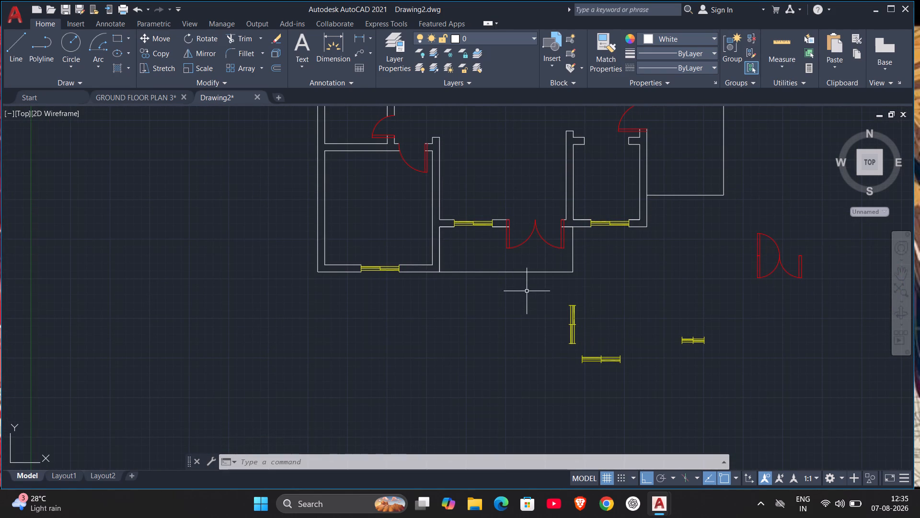
{"action": "scroll", "coordinate": [523, 294], "scroll_direction": "down", "scroll_amount": 1}
{"action": "middle_click_drag", "start_coordinate": [525, 304], "coordinate": [549, 374]}
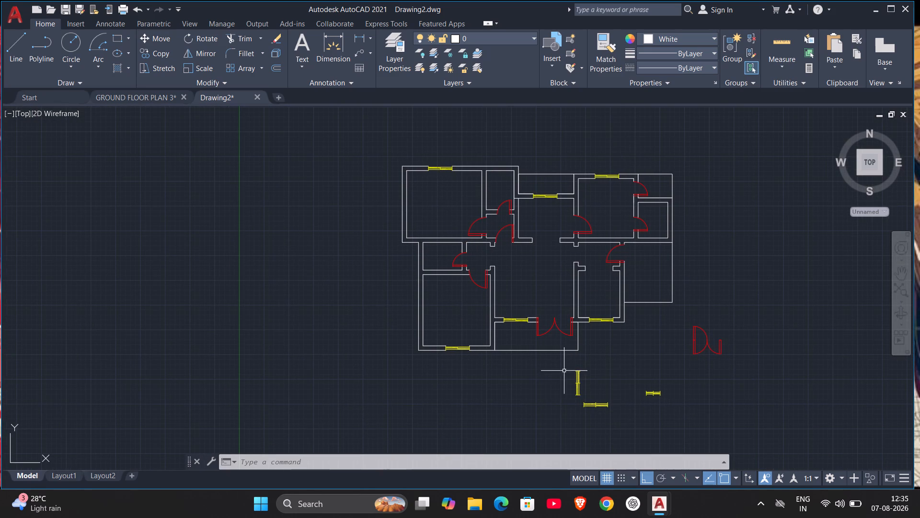
{"action": "left_click_drag", "start_coordinate": [564, 365], "coordinate": [572, 377]}
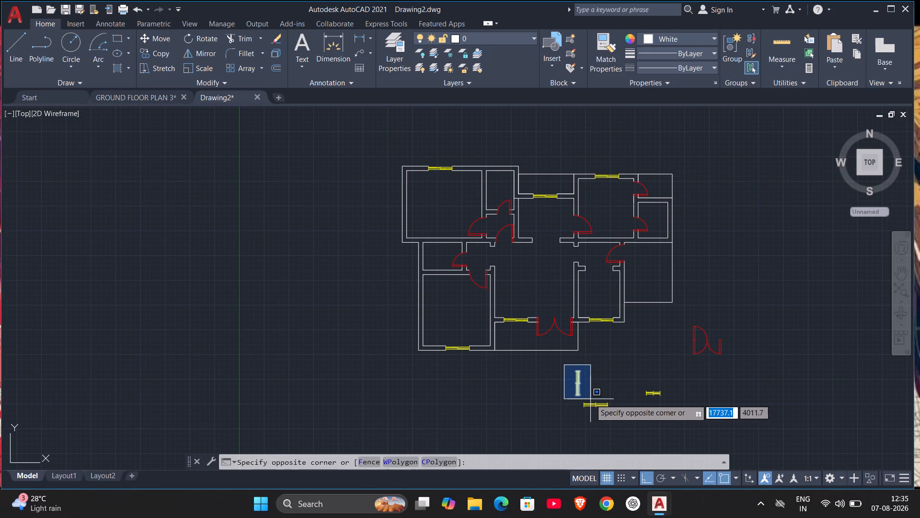
{"action": "left_click", "coordinate": [590, 399]}
{"action": "key", "text": "c"}
{"action": "key", "text": "o"}
{"action": "key", "text": "Return"}
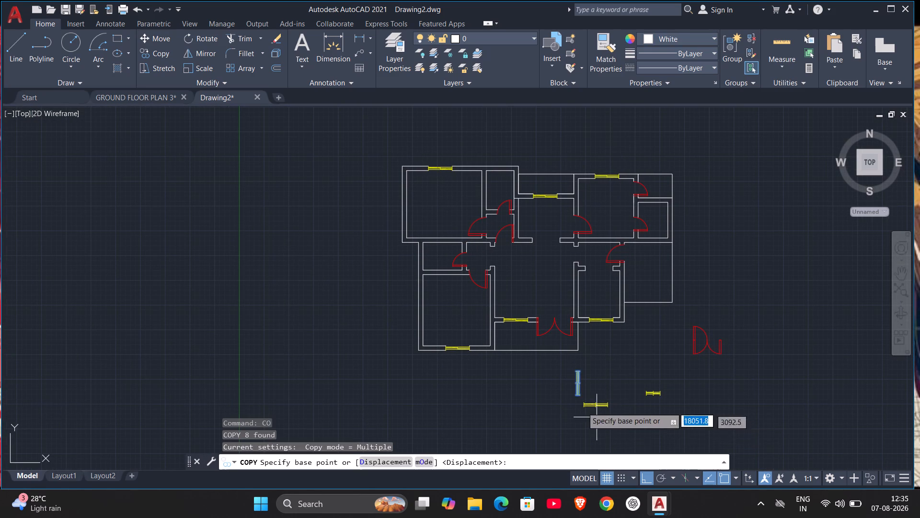
{"action": "scroll", "coordinate": [573, 395], "scroll_direction": "up", "scroll_amount": 6}
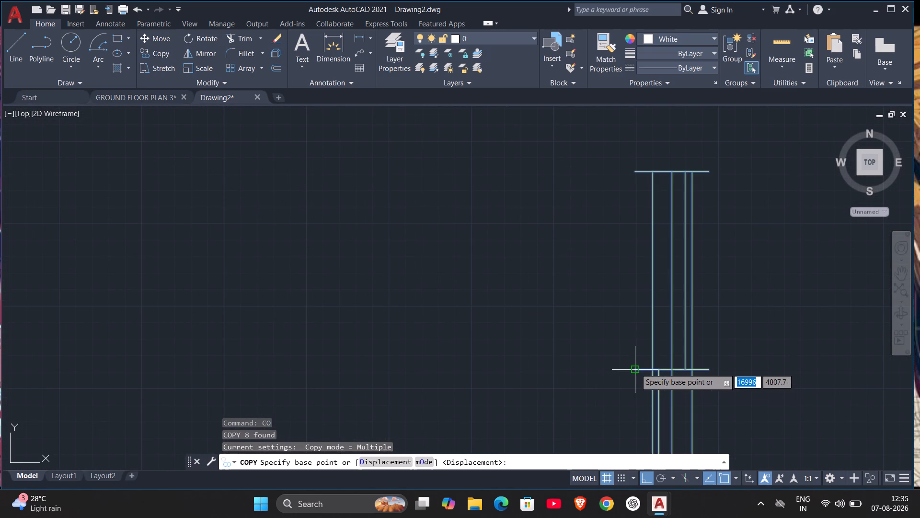
{"action": "left_click", "coordinate": [633, 368]}
{"action": "scroll", "coordinate": [402, 292], "scroll_direction": "down", "scroll_amount": 6}
{"action": "key", "text": "F8"}
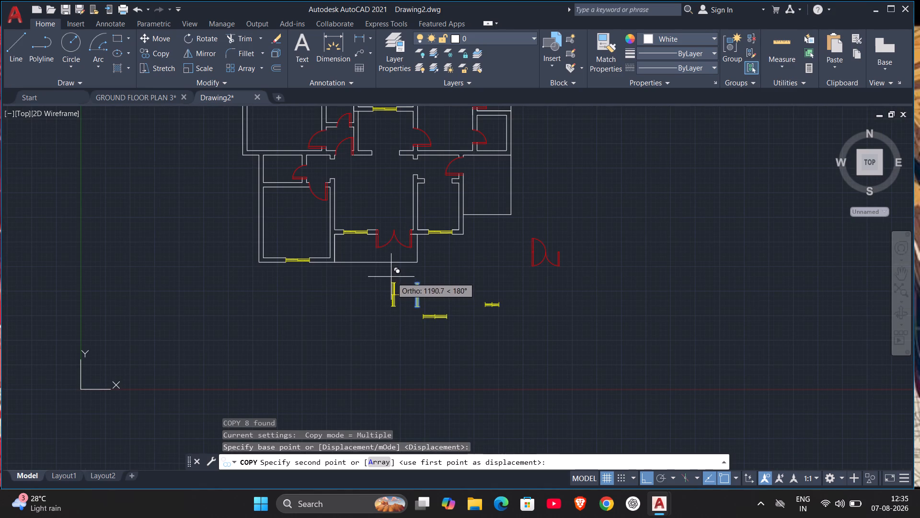
{"action": "middle_click_drag", "start_coordinate": [301, 189], "coordinate": [665, 301]}
{"action": "scroll", "coordinate": [632, 341], "scroll_direction": "up", "scroll_amount": 3}
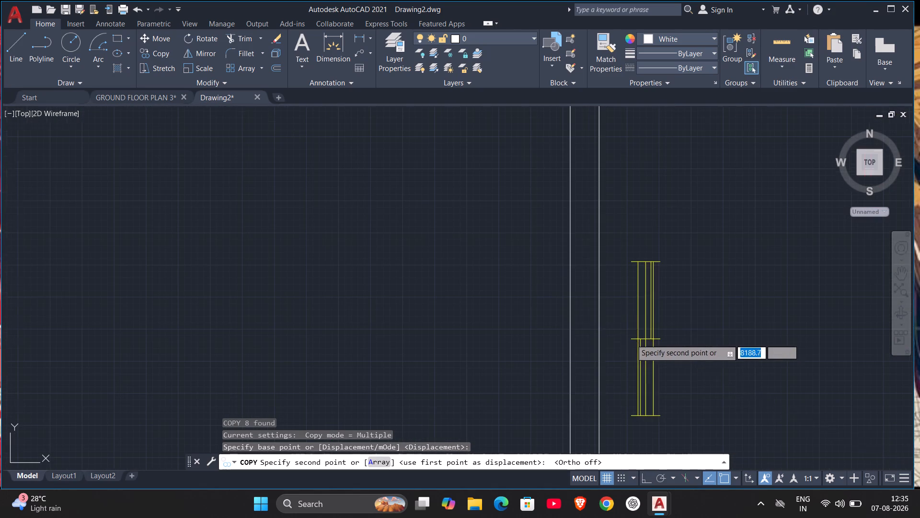
{"action": "scroll", "coordinate": [631, 339], "scroll_direction": "up", "scroll_amount": 1}
{"action": "scroll", "coordinate": [572, 321], "scroll_direction": "down", "scroll_amount": 2}
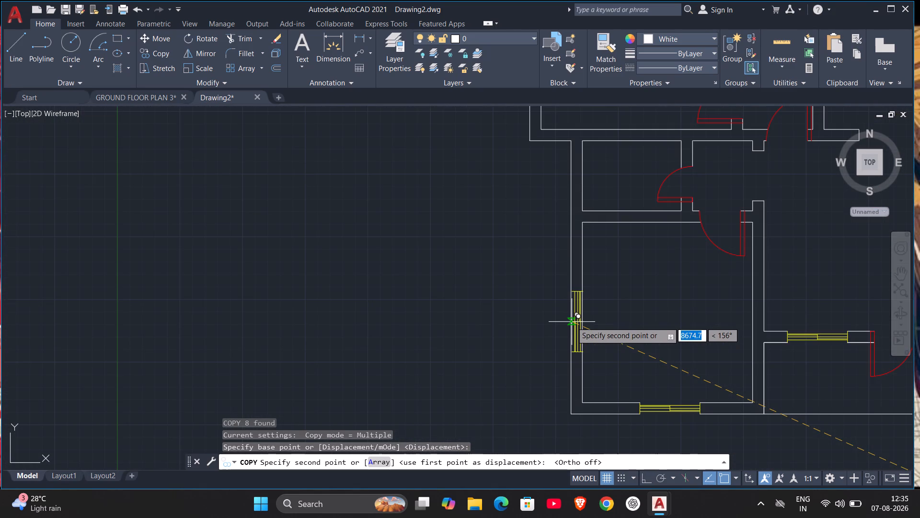
{"action": "scroll", "coordinate": [571, 322], "scroll_direction": "up", "scroll_amount": 3}
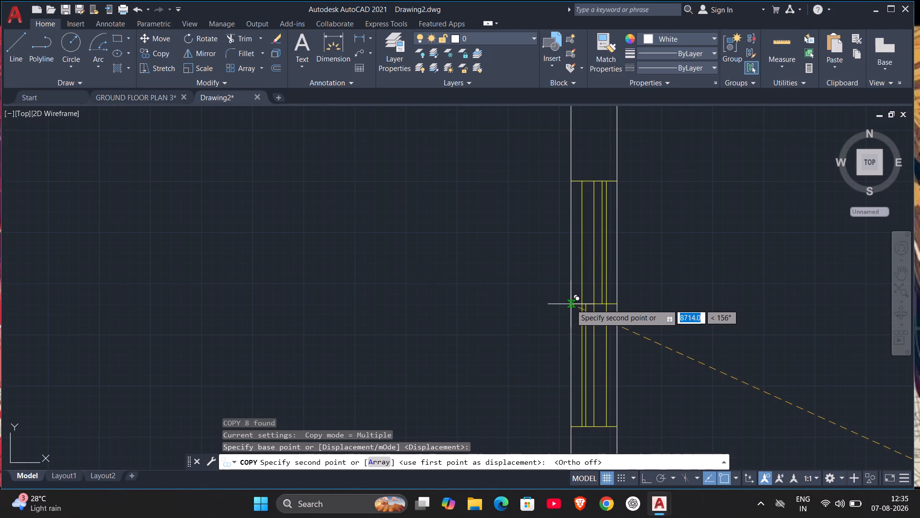
{"action": "scroll", "coordinate": [570, 301], "scroll_direction": "up", "scroll_amount": 3}
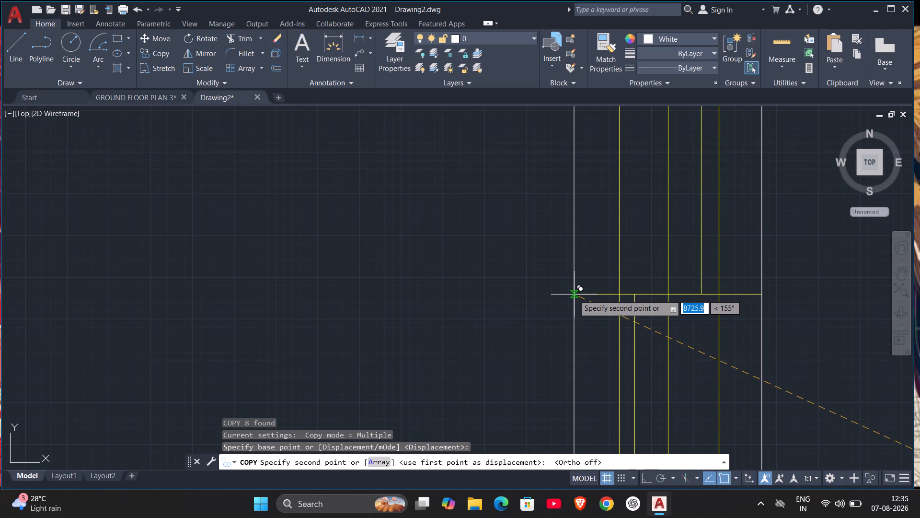
{"action": "left_click", "coordinate": [574, 295]}
Place another copy of the vertical window in the northwest room's west wall and end the Copy command.
{"action": "scroll", "coordinate": [579, 294], "scroll_direction": "down", "scroll_amount": 6}
{"action": "middle_click_drag", "start_coordinate": [568, 203], "coordinate": [570, 288]}
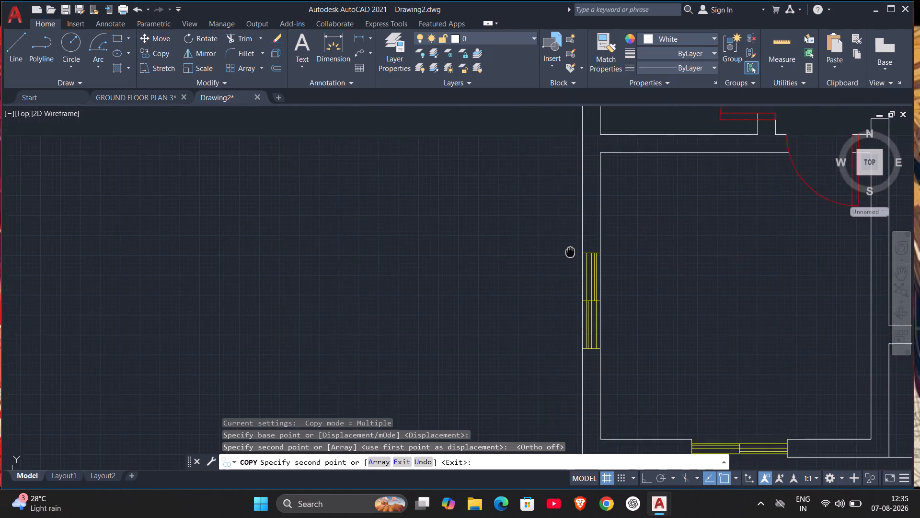
{"action": "middle_click_drag", "start_coordinate": [570, 288], "coordinate": [557, 390]}
{"action": "scroll", "coordinate": [599, 203], "scroll_direction": "down", "scroll_amount": 4}
{"action": "middle_click_drag", "start_coordinate": [599, 202], "coordinate": [621, 352]}
{"action": "scroll", "coordinate": [602, 323], "scroll_direction": "up", "scroll_amount": 5}
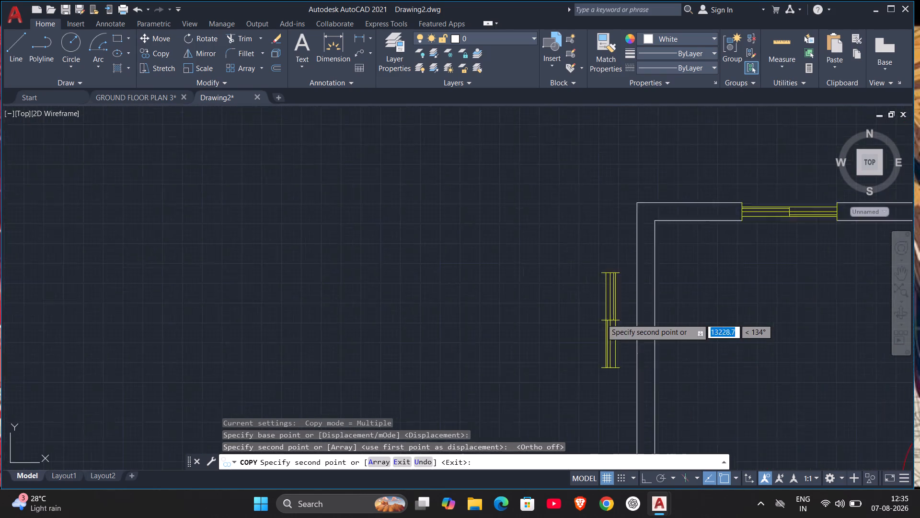
{"action": "scroll", "coordinate": [661, 339], "scroll_direction": "down", "scroll_amount": 2}
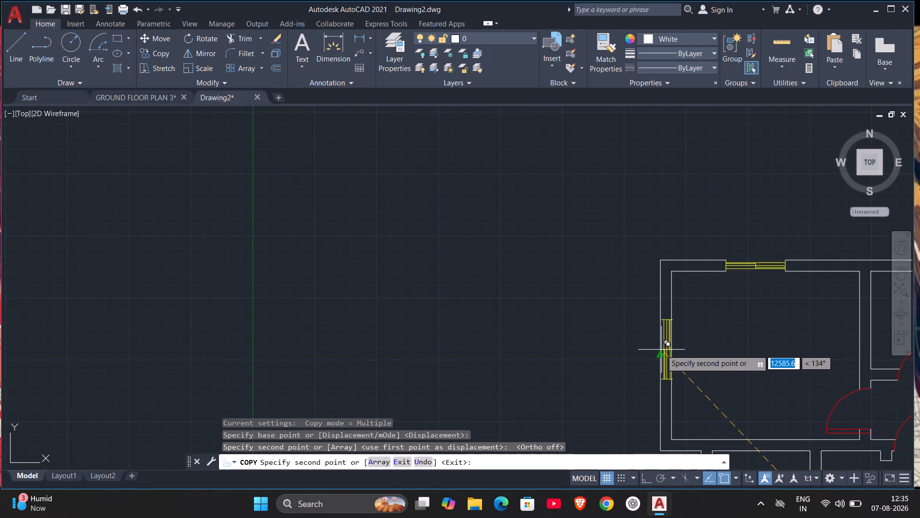
{"action": "scroll", "coordinate": [661, 350], "scroll_direction": "up", "scroll_amount": 4}
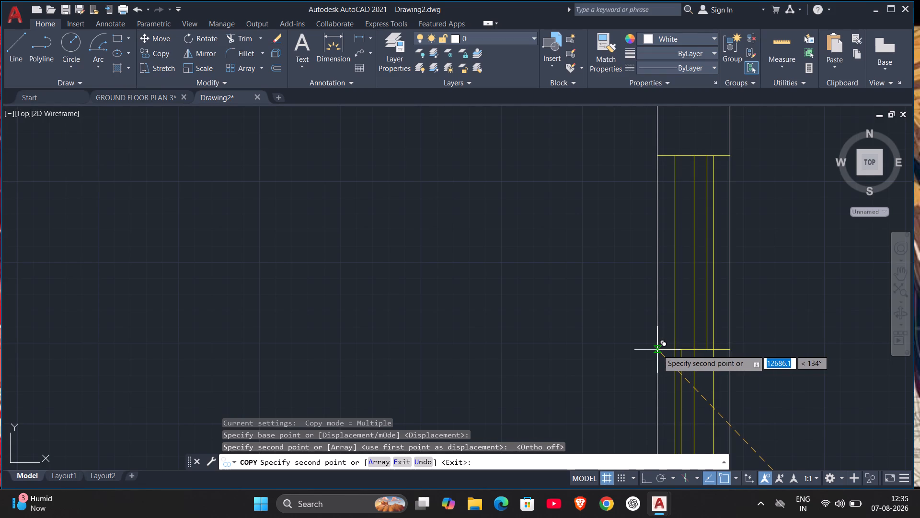
{"action": "left_click", "coordinate": [657, 350]}
{"action": "scroll", "coordinate": [760, 347], "scroll_direction": "down", "scroll_amount": 6}
{"action": "middle_click_drag", "start_coordinate": [790, 363], "coordinate": [685, 318]}
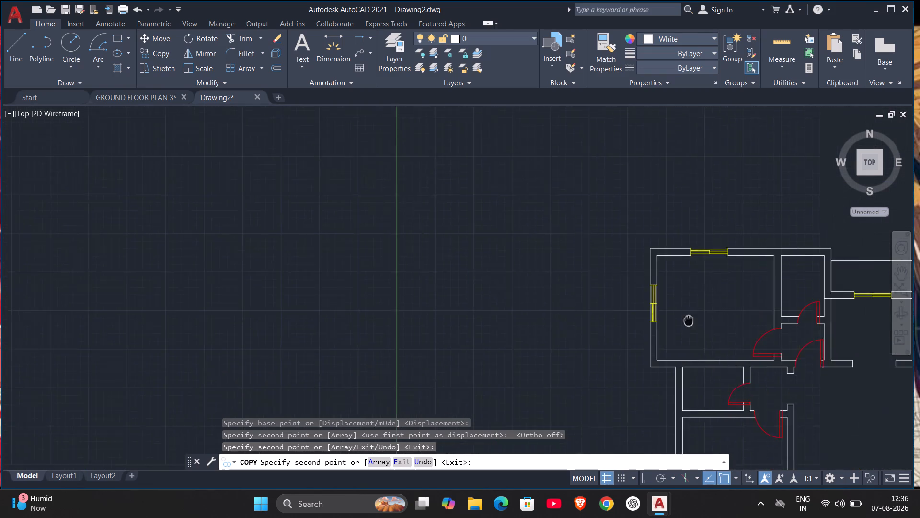
{"action": "middle_click_drag", "start_coordinate": [685, 318], "coordinate": [536, 303]}
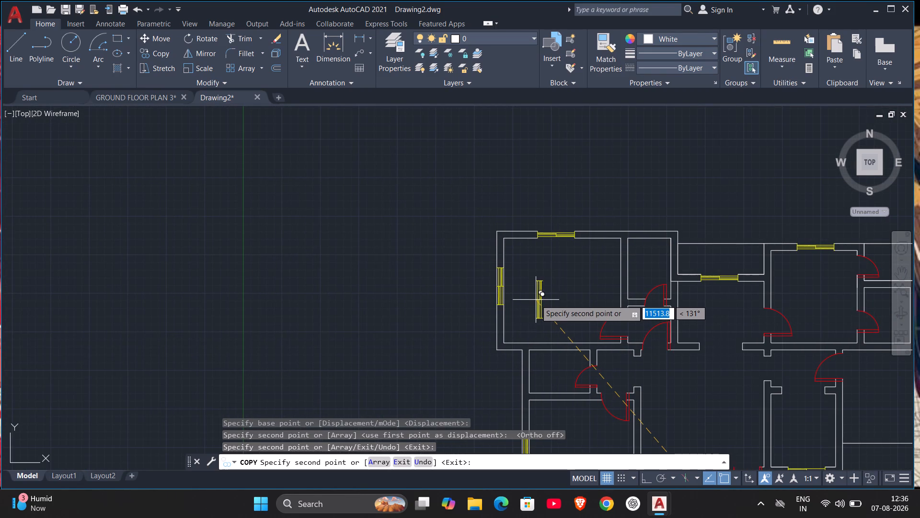
{"action": "scroll", "coordinate": [536, 299], "scroll_direction": "down", "scroll_amount": 3}
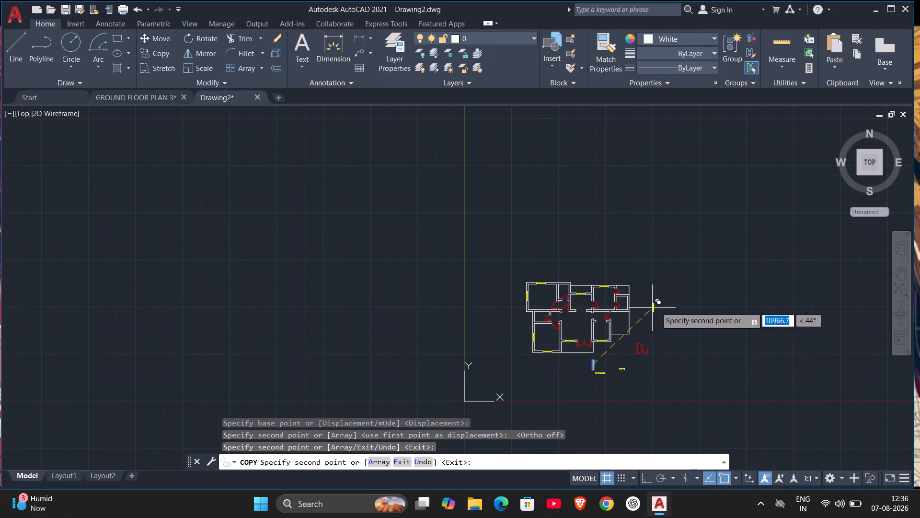
{"action": "key", "text": "Escape"}
Copy the spare small yellow window by its centre divider's top end into the north wall of the small room beside the northwest room.
{"action": "scroll", "coordinate": [647, 347], "scroll_direction": "up", "scroll_amount": 4}
{"action": "scroll", "coordinate": [644, 359], "scroll_direction": "down", "scroll_amount": 2}
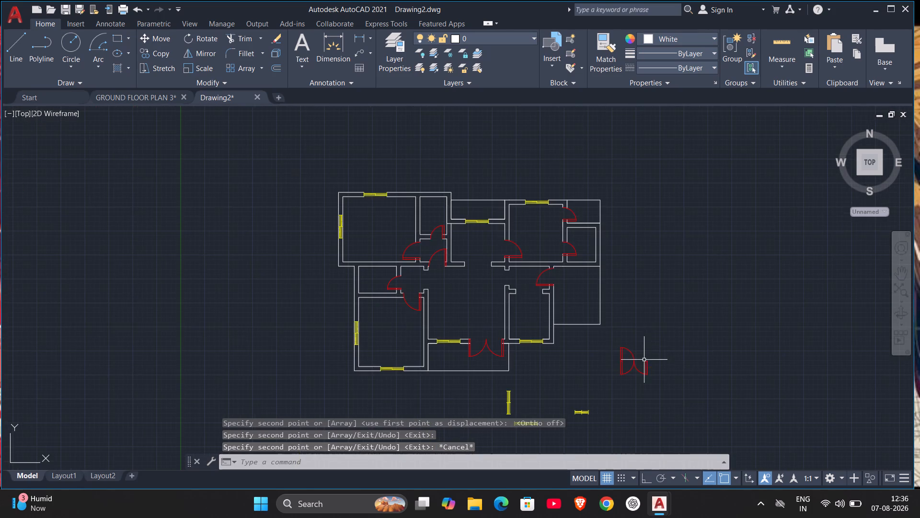
{"action": "scroll", "coordinate": [655, 381], "scroll_direction": "down", "scroll_amount": 1}
{"action": "middle_click_drag", "start_coordinate": [655, 381], "coordinate": [655, 367]}
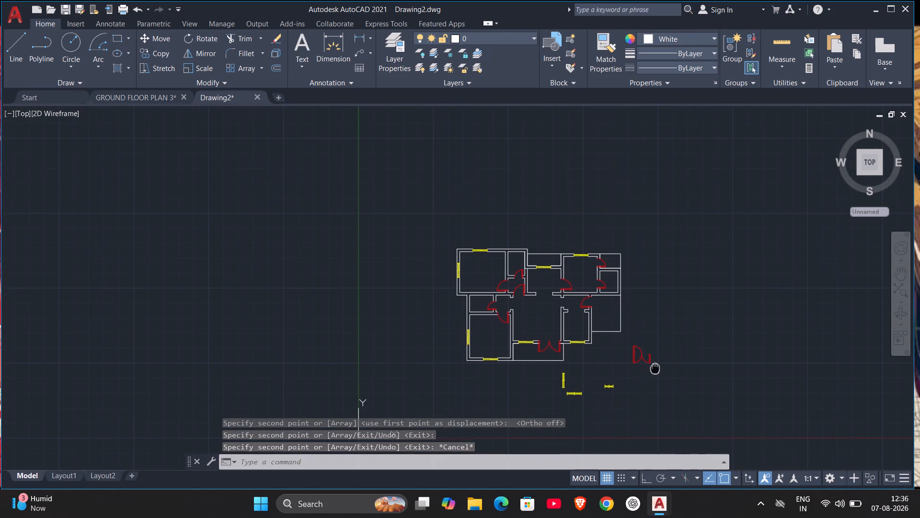
{"action": "middle_click_drag", "start_coordinate": [655, 367], "coordinate": [655, 349]}
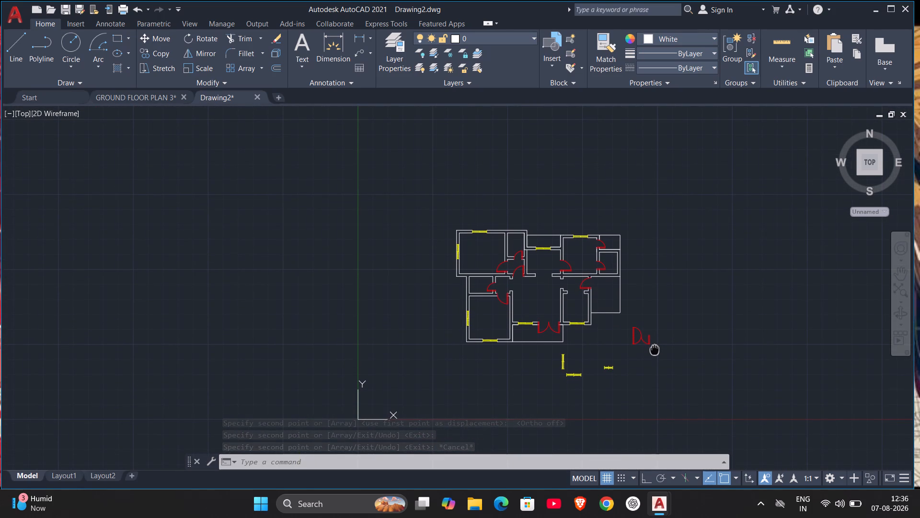
{"action": "middle_click_drag", "start_coordinate": [655, 349], "coordinate": [655, 345]}
{"action": "scroll", "coordinate": [596, 357], "scroll_direction": "up", "scroll_amount": 2}
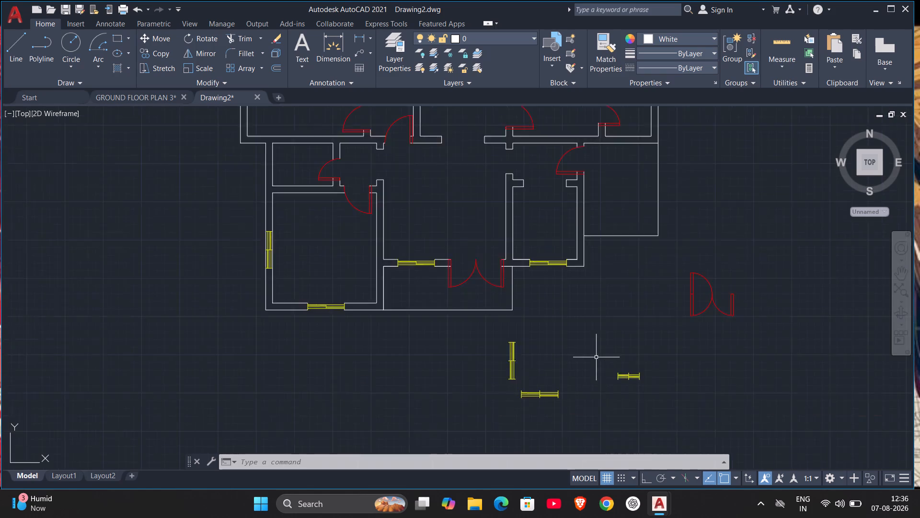
{"action": "scroll", "coordinate": [596, 357], "scroll_direction": "up", "scroll_amount": 1}
{"action": "left_click_drag", "start_coordinate": [605, 360], "coordinate": [629, 372]}
{"action": "left_click", "coordinate": [733, 425]}
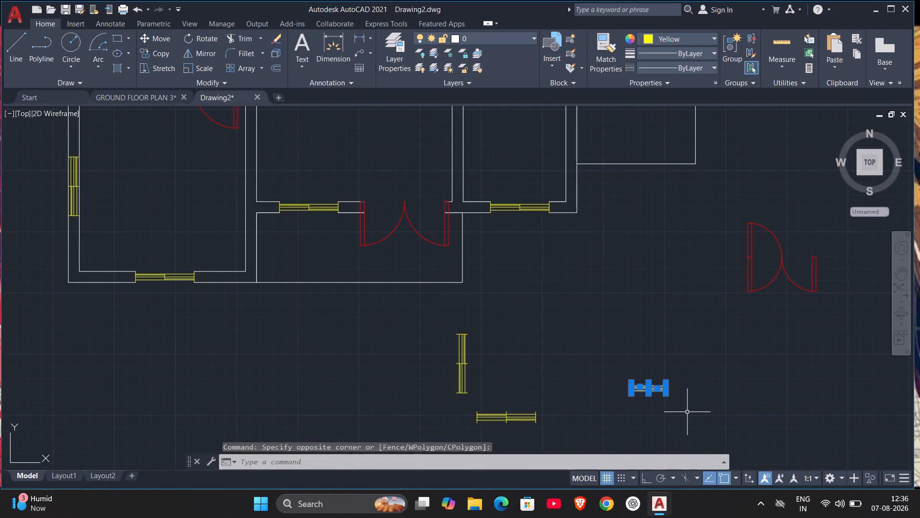
{"action": "key", "text": "c"}
{"action": "key", "text": "o"}
{"action": "key", "text": "Return"}
{"action": "scroll", "coordinate": [660, 390], "scroll_direction": "up", "scroll_amount": 4}
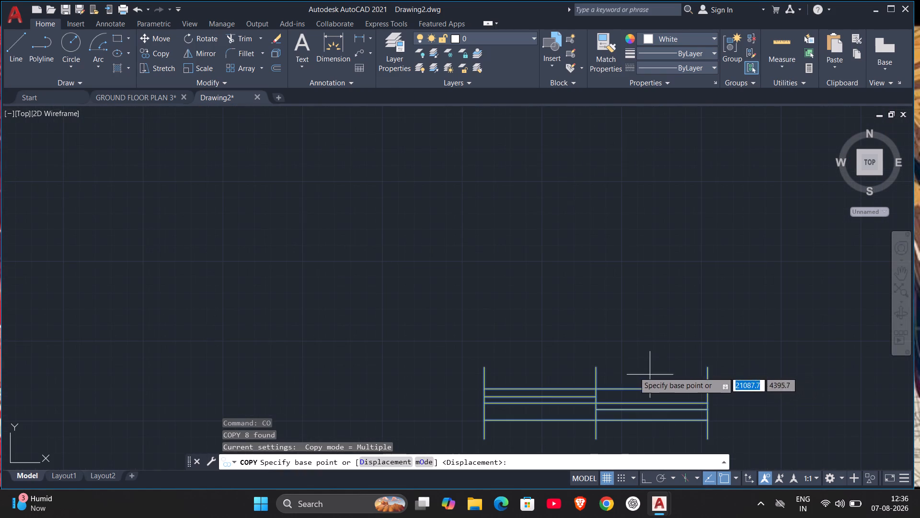
{"action": "left_click", "coordinate": [598, 367]}
{"action": "scroll", "coordinate": [319, 184], "scroll_direction": "down", "scroll_amount": 5}
{"action": "middle_click_drag", "start_coordinate": [321, 184], "coordinate": [333, 189]}
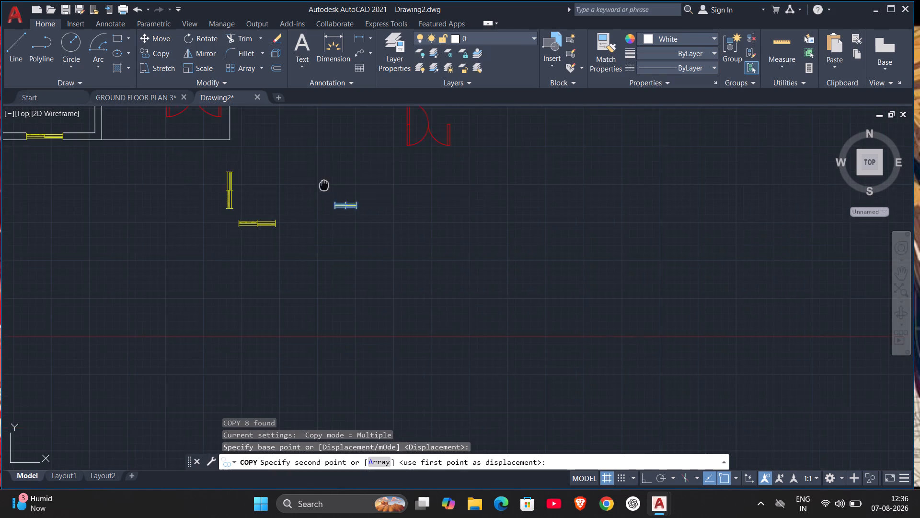
{"action": "middle_click_drag", "start_coordinate": [333, 189], "coordinate": [883, 408]}
{"action": "middle_click_drag", "start_coordinate": [700, 187], "coordinate": [686, 397]}
{"action": "scroll", "coordinate": [636, 299], "scroll_direction": "up", "scroll_amount": 1}
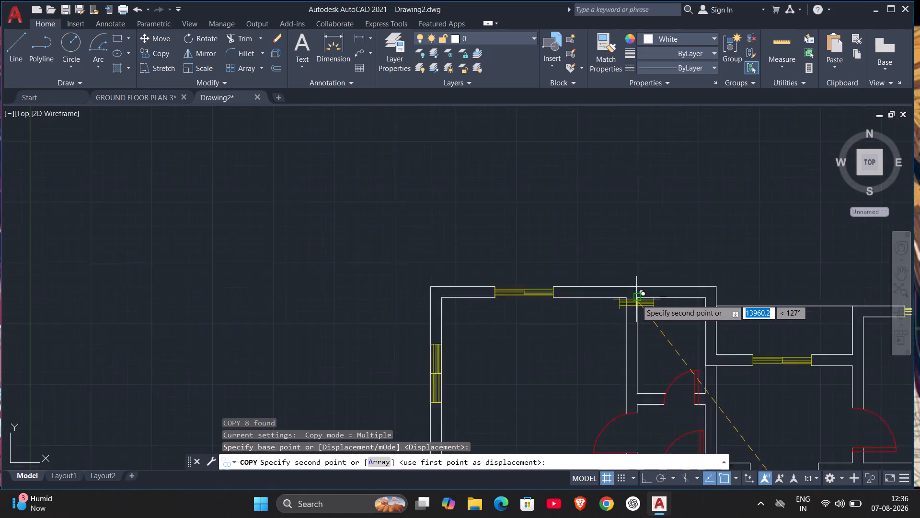
{"action": "scroll", "coordinate": [636, 299], "scroll_direction": "up", "scroll_amount": 2}
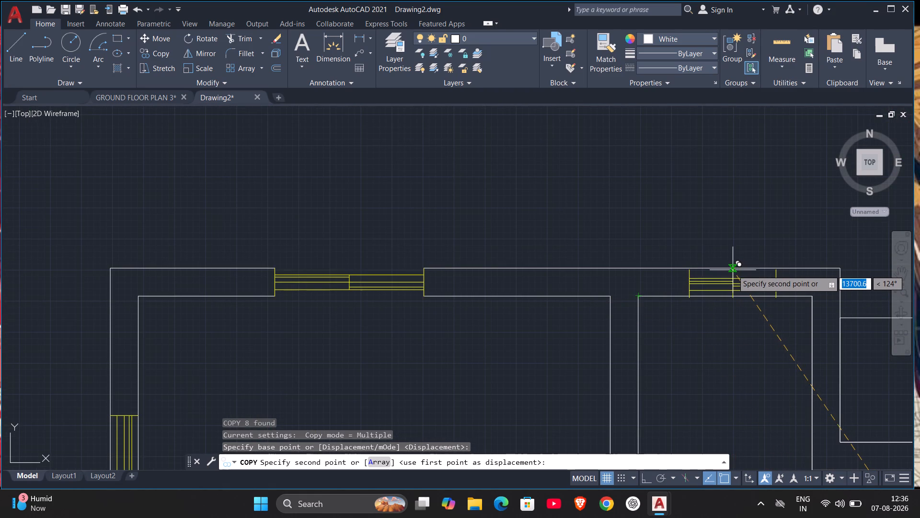
{"action": "scroll", "coordinate": [733, 269], "scroll_direction": "up", "scroll_amount": 5}
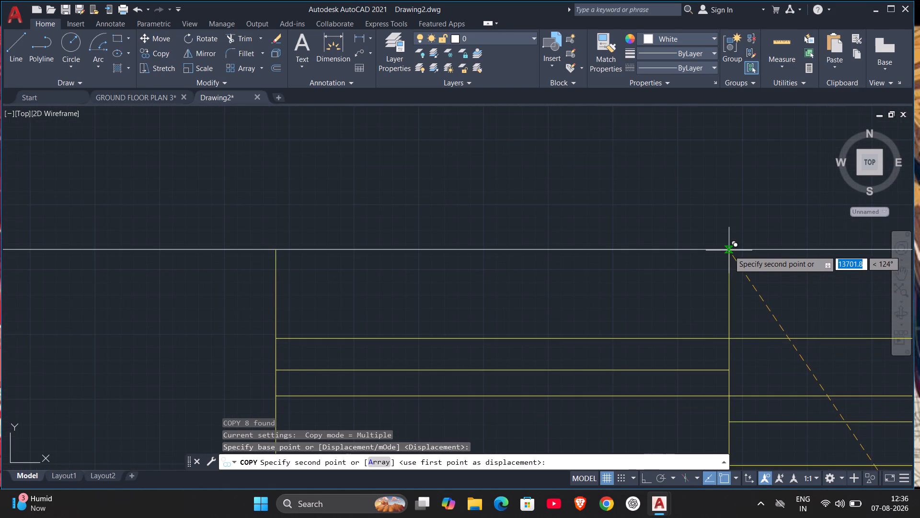
{"action": "left_click", "coordinate": [729, 249]}
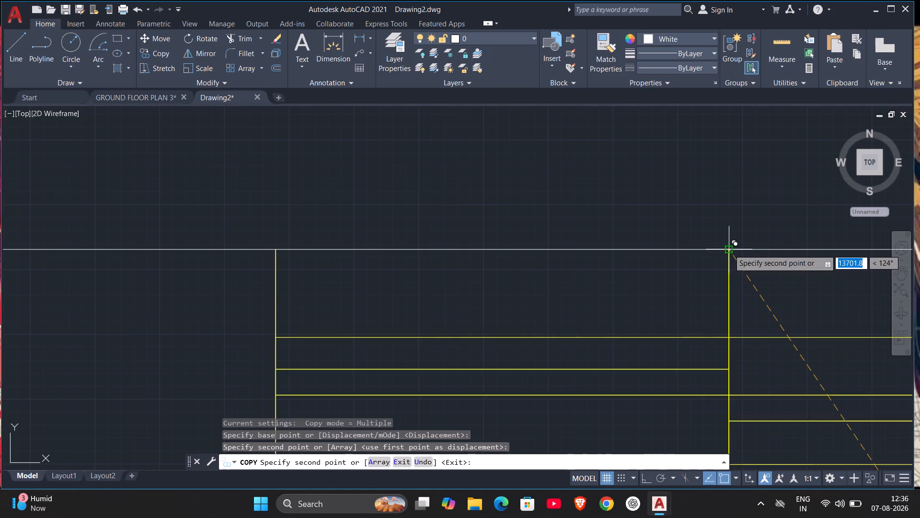
{"action": "scroll", "coordinate": [741, 267], "scroll_direction": "down", "scroll_amount": 8}
{"action": "key", "text": "Escape"}
Rotate the spare small yellow window by 270° about its centre divider's top end, with Ortho on, so it stands vertical.
{"action": "scroll", "coordinate": [766, 307], "scroll_direction": "down", "scroll_amount": 1}
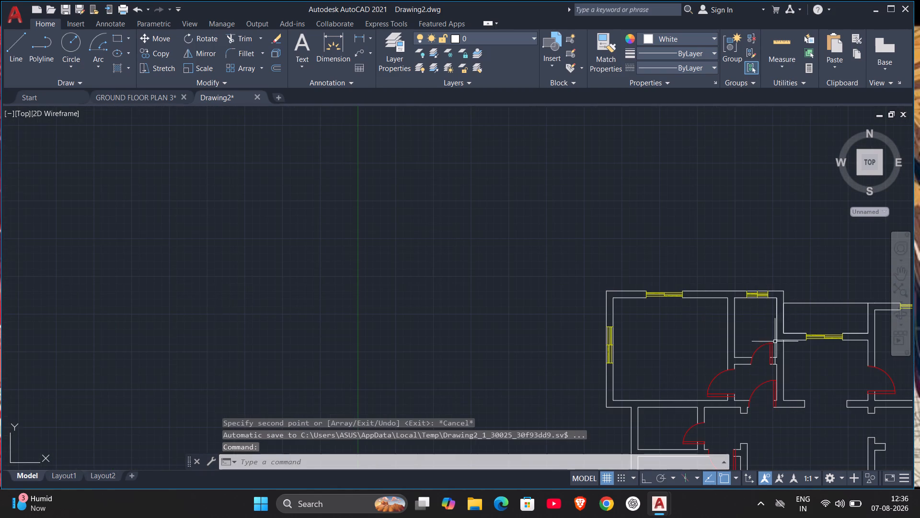
{"action": "middle_click_drag", "start_coordinate": [790, 389], "coordinate": [529, 183]}
{"action": "middle_click_drag", "start_coordinate": [821, 405], "coordinate": [771, 300]}
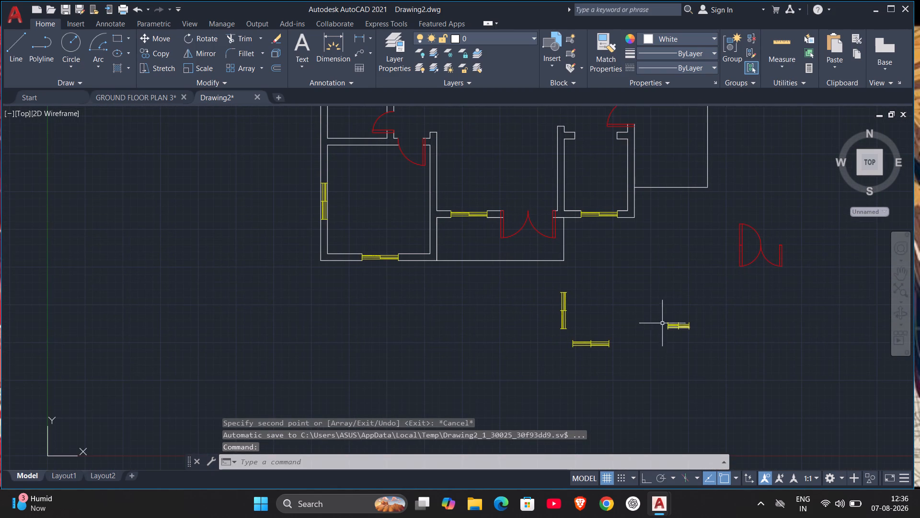
{"action": "left_click_drag", "start_coordinate": [659, 317], "coordinate": [692, 356]}
{"action": "left_click", "coordinate": [756, 372]}
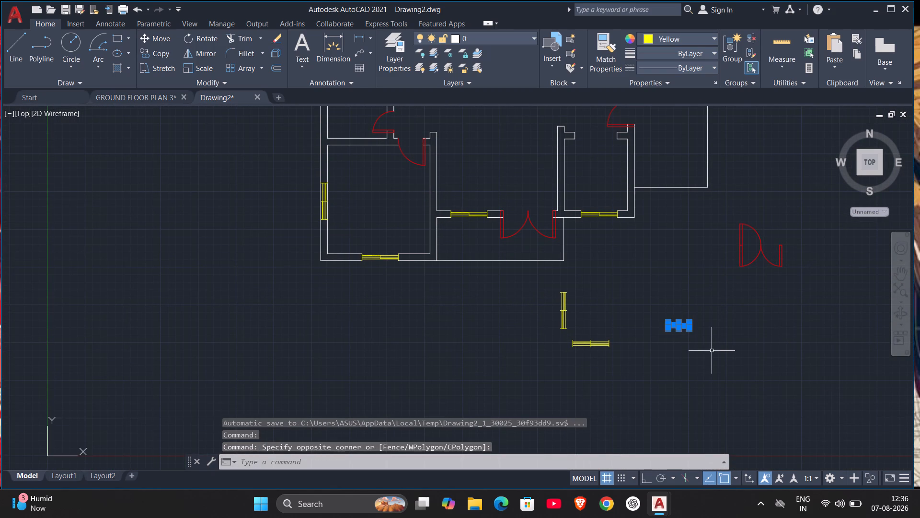
{"action": "key", "text": "r"}
{"action": "type", "text": "O'"}
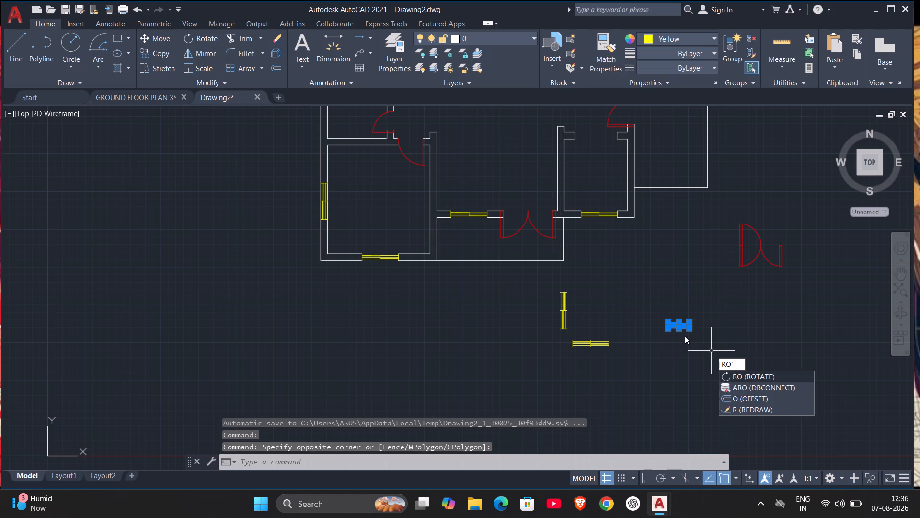
{"action": "key", "text": "Return"}
{"action": "scroll", "coordinate": [676, 321], "scroll_direction": "up", "scroll_amount": 3}
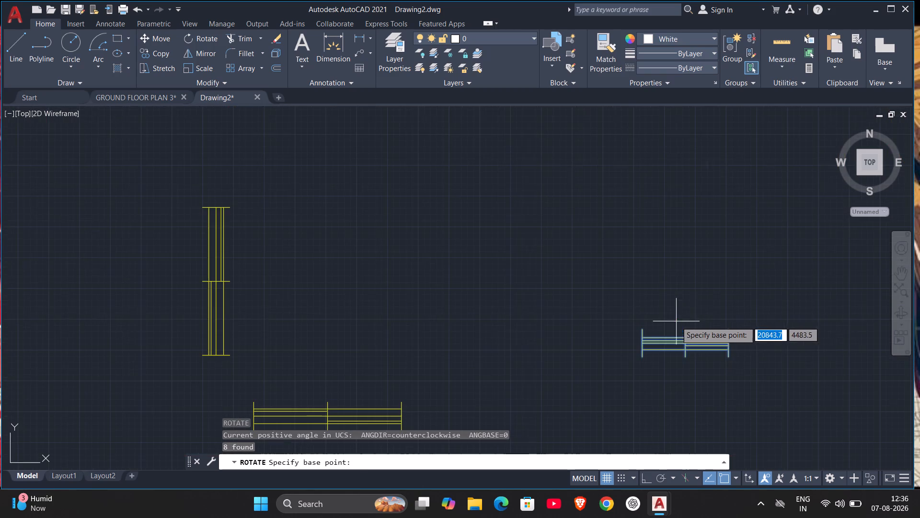
{"action": "left_click", "coordinate": [687, 330]}
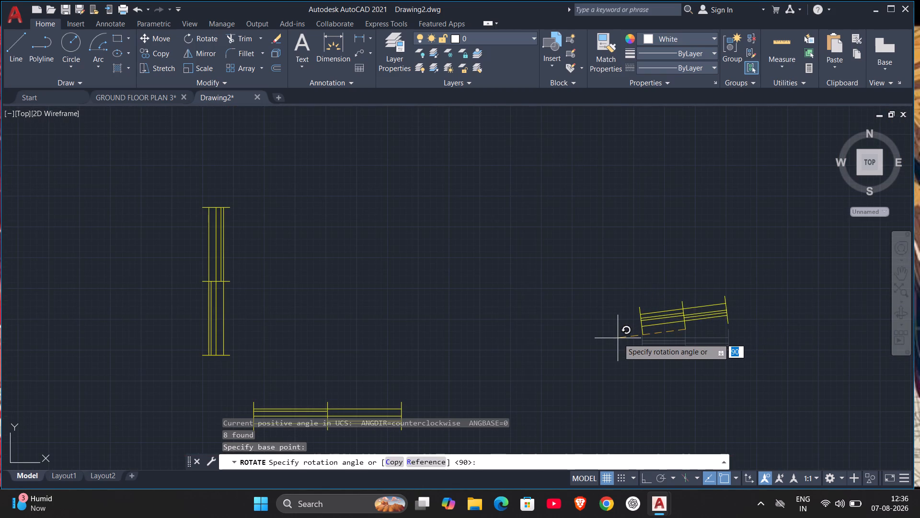
{"action": "key", "text": "F8"}
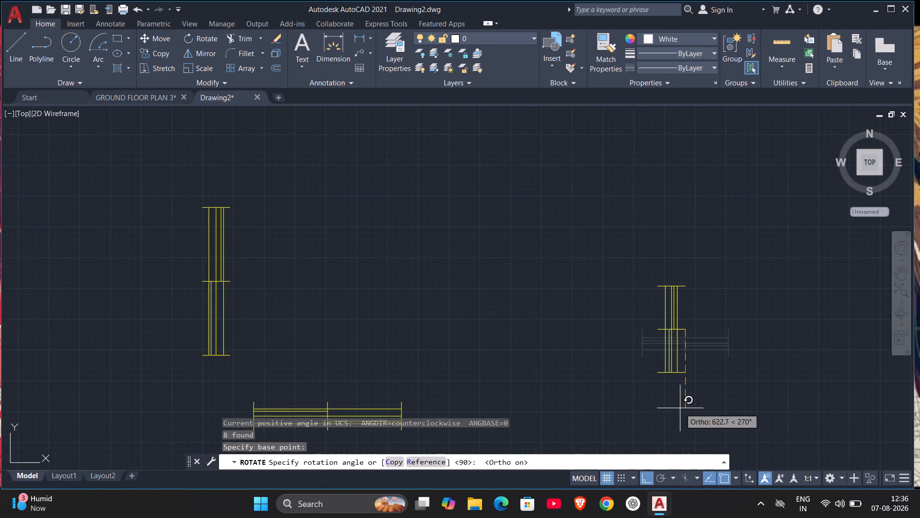
{"action": "left_click", "coordinate": [687, 418]}
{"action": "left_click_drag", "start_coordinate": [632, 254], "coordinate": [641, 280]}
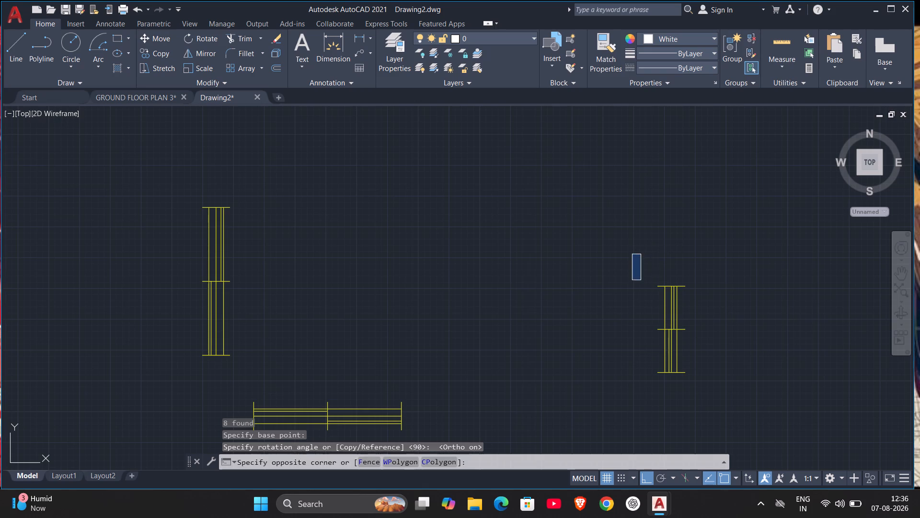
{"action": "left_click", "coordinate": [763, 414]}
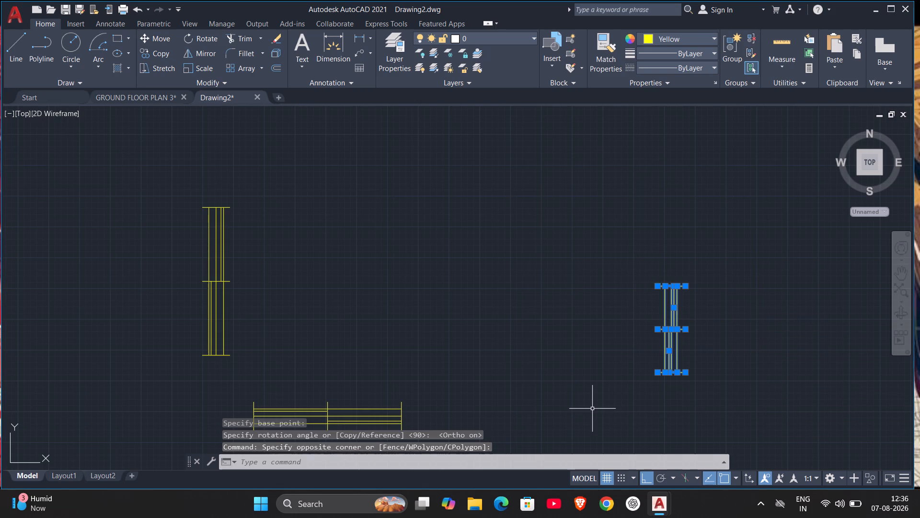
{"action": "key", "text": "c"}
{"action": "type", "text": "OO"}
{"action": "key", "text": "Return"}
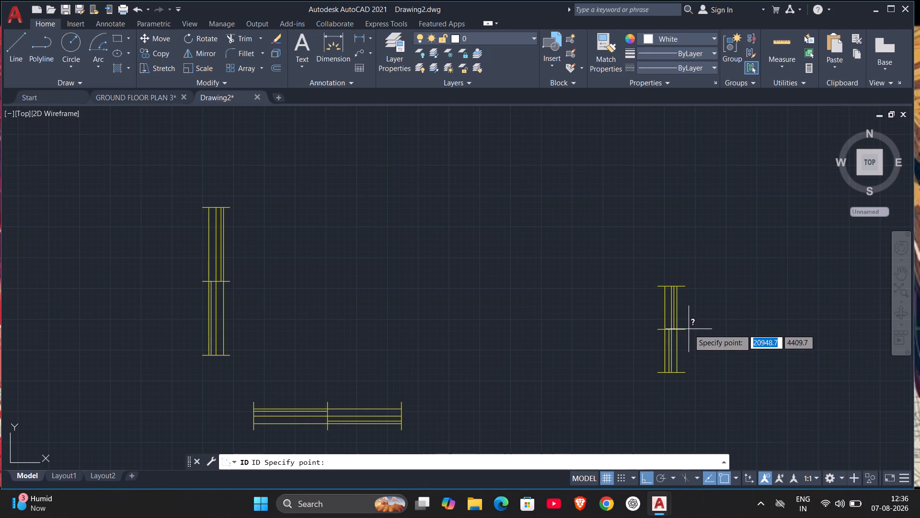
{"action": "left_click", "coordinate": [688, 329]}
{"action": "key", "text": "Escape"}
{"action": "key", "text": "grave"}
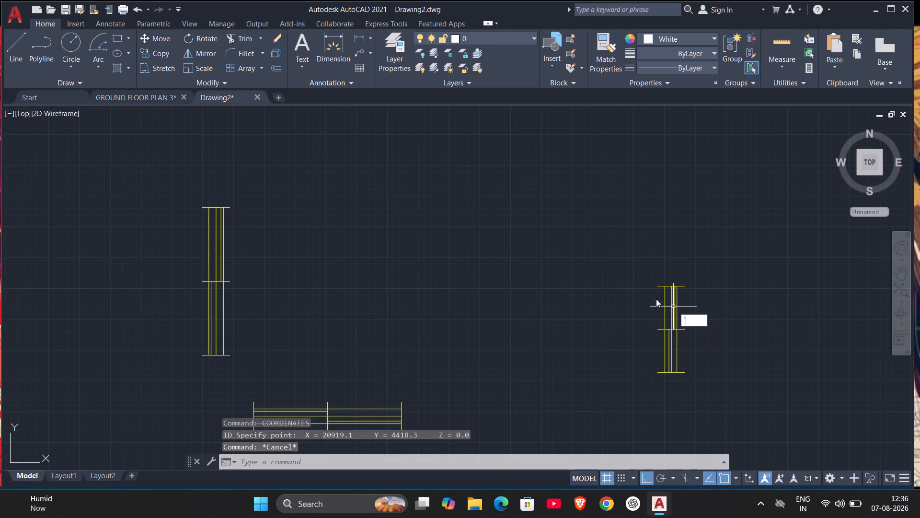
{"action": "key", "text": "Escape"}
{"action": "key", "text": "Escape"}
Copy the small vertical window by its centre divider's east end, with Ortho off, into the west wall of the small room between the northwest and southwest rooms.
{"action": "left_click_drag", "start_coordinate": [637, 273], "coordinate": [671, 293]}
{"action": "left_click", "coordinate": [741, 418]}
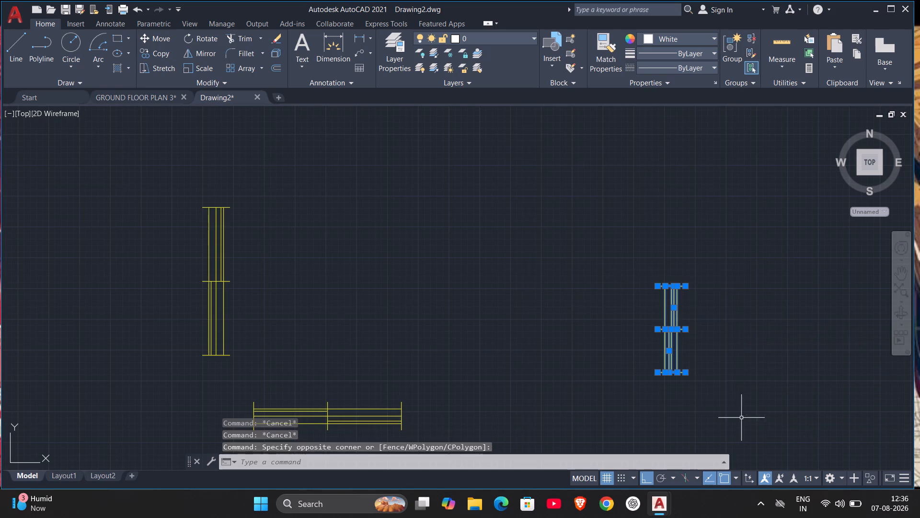
{"action": "key", "text": "c"}
{"action": "key", "text": "o"}
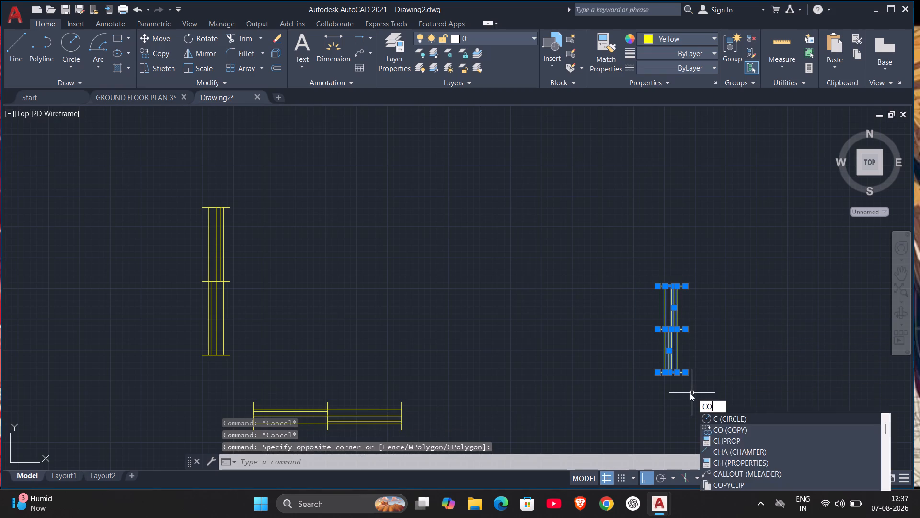
{"action": "key", "text": "Return"}
{"action": "left_click", "coordinate": [686, 327]}
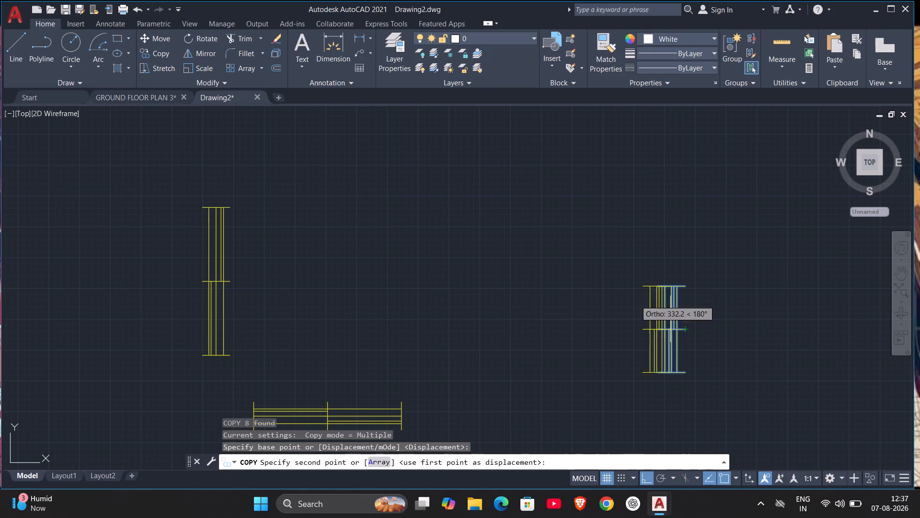
{"action": "key", "text": "F8"}
{"action": "scroll", "coordinate": [367, 177], "scroll_direction": "down", "scroll_amount": 4}
{"action": "middle_click_drag", "start_coordinate": [369, 177], "coordinate": [722, 436]}
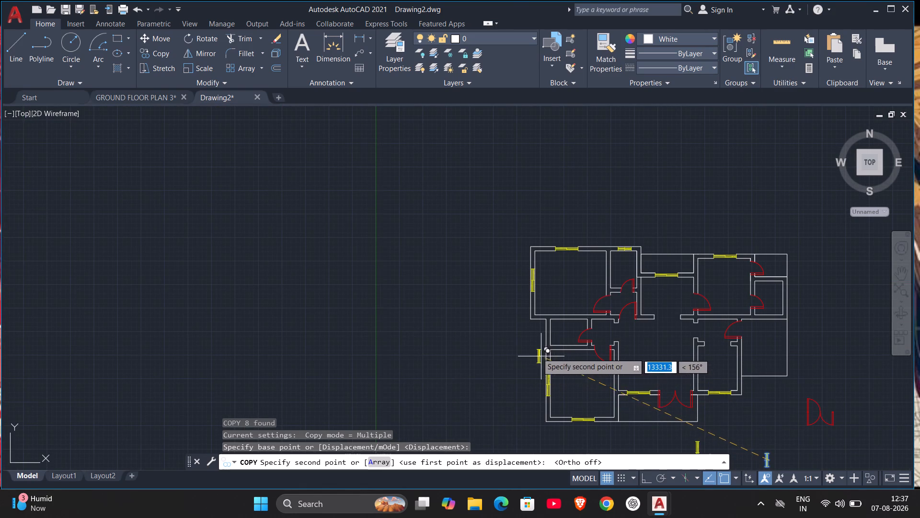
{"action": "scroll", "coordinate": [564, 335], "scroll_direction": "up", "scroll_amount": 4}
{"action": "middle_click_drag", "start_coordinate": [494, 374], "coordinate": [554, 305]}
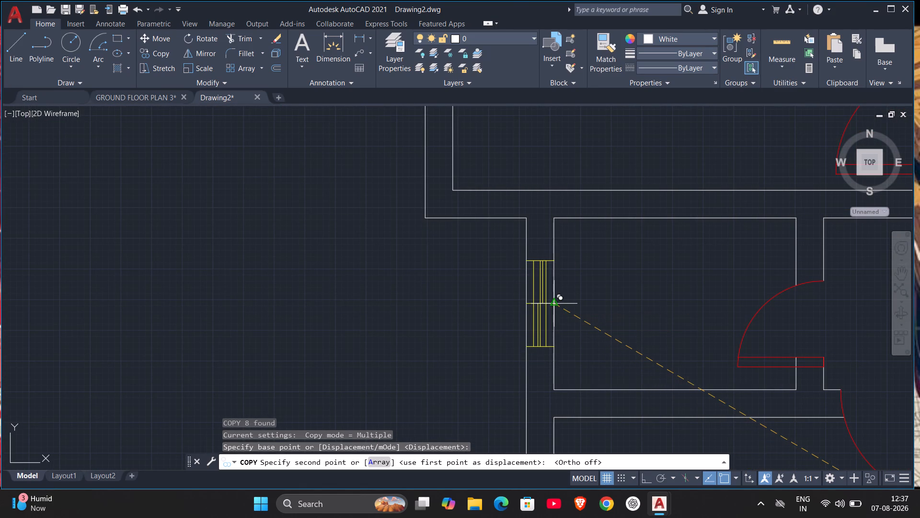
{"action": "left_click", "coordinate": [554, 307]}
Place another copy of the small vertical window in the east wall of the small northeast room and end the Copy command.
{"action": "scroll", "coordinate": [855, 347], "scroll_direction": "down", "scroll_amount": 3}
{"action": "middle_click_drag", "start_coordinate": [856, 347], "coordinate": [682, 317]}
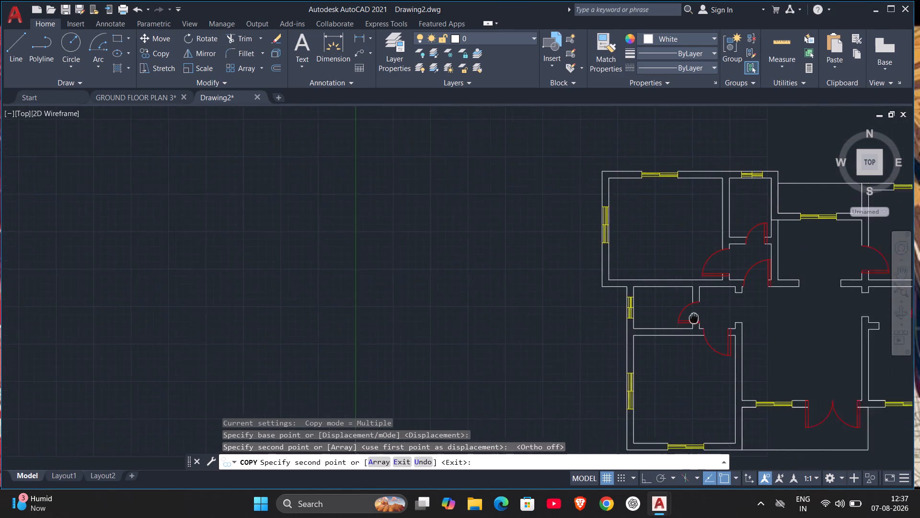
{"action": "middle_click_drag", "start_coordinate": [682, 317], "coordinate": [648, 314]}
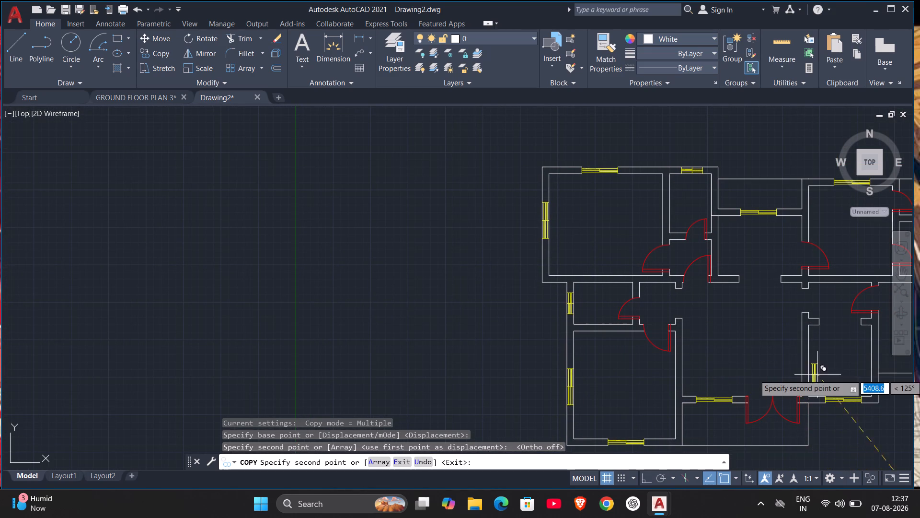
{"action": "middle_click_drag", "start_coordinate": [885, 393], "coordinate": [529, 393]}
{"action": "middle_click_drag", "start_coordinate": [605, 253], "coordinate": [623, 359]}
{"action": "scroll", "coordinate": [625, 356], "scroll_direction": "up", "scroll_amount": 4}
{"action": "scroll", "coordinate": [541, 365], "scroll_direction": "down", "scroll_amount": 3}
{"action": "middle_click_drag", "start_coordinate": [546, 360], "coordinate": [610, 326]}
{"action": "scroll", "coordinate": [603, 328], "scroll_direction": "up", "scroll_amount": 2}
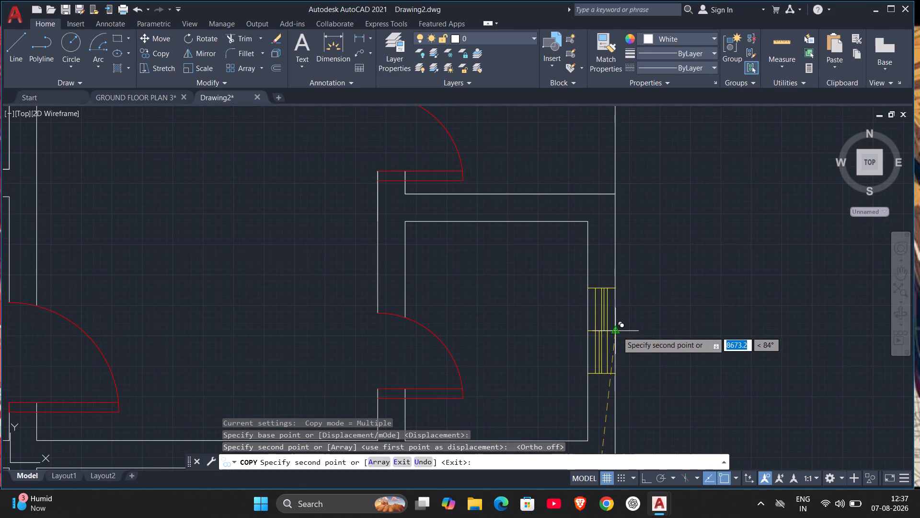
{"action": "left_click", "coordinate": [615, 332]}
{"action": "scroll", "coordinate": [703, 324], "scroll_direction": "down", "scroll_amount": 2}
{"action": "key", "text": "Escape"}
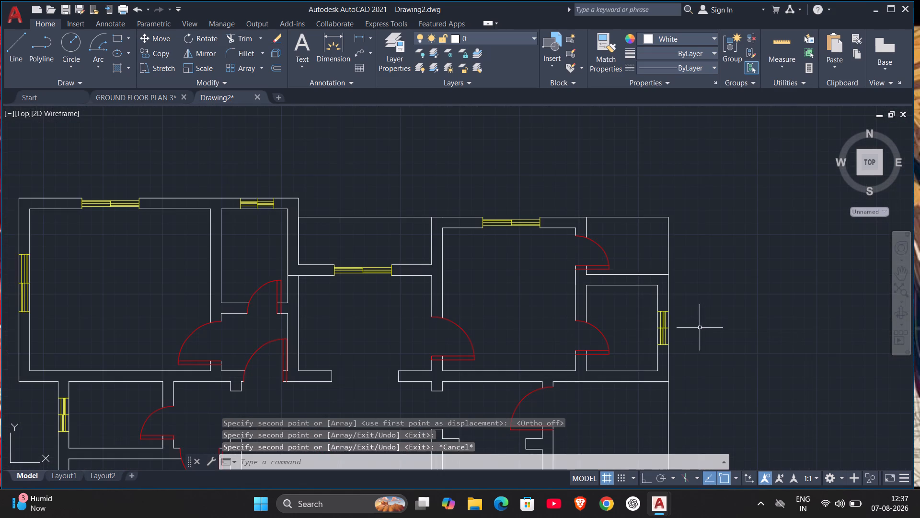
Trim the wall lines and protruding centre divider ends at the small window in the north wall beside the northwest room.
{"action": "scroll", "coordinate": [376, 268], "scroll_direction": "down", "scroll_amount": 1}
{"action": "middle_click_drag", "start_coordinate": [362, 261], "coordinate": [604, 338]}
{"action": "scroll", "coordinate": [524, 294], "scroll_direction": "up", "scroll_amount": 3}
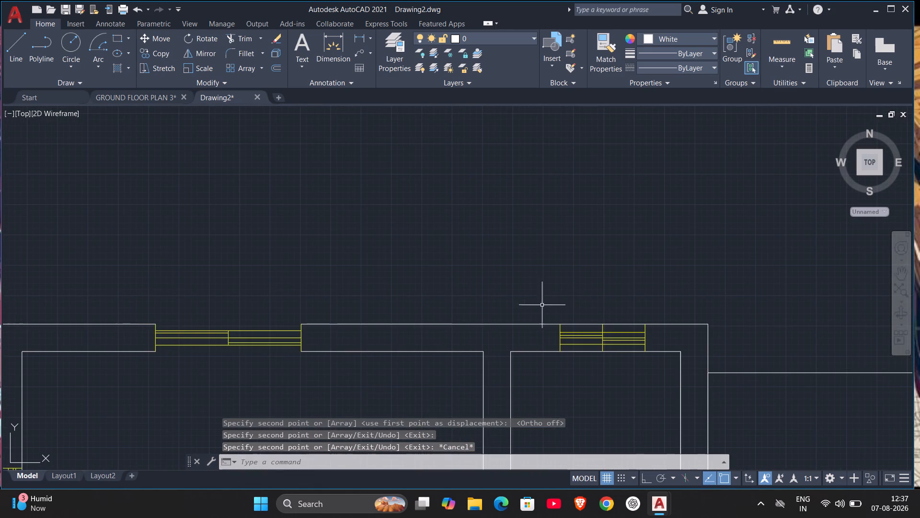
{"action": "type", "text": "TR"}
{"action": "key", "text": "Return"}
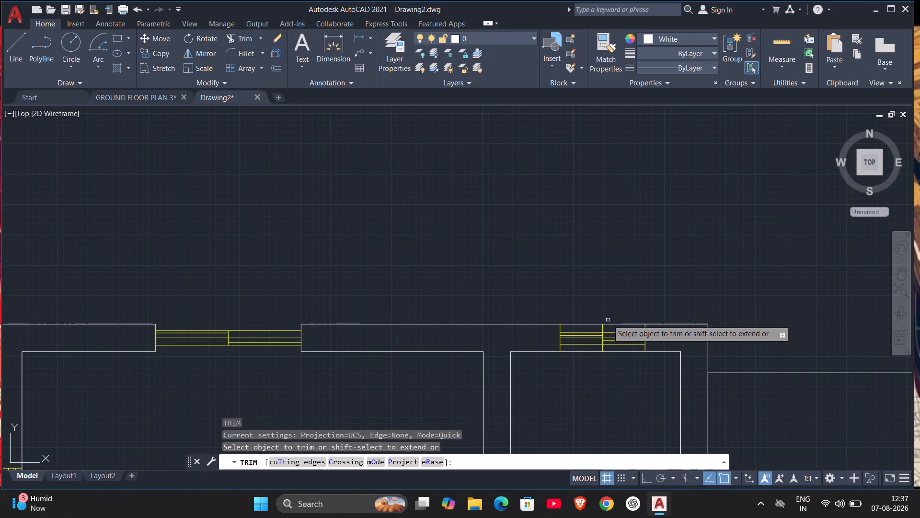
{"action": "scroll", "coordinate": [608, 320], "scroll_direction": "up", "scroll_amount": 2}
{"action": "left_click", "coordinate": [611, 331]}
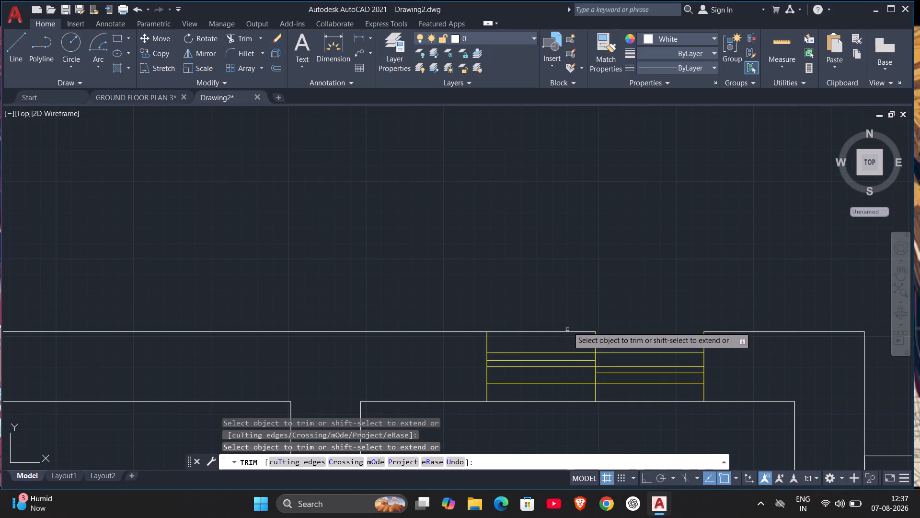
{"action": "left_click", "coordinate": [568, 333]}
{"action": "left_click", "coordinate": [596, 340]}
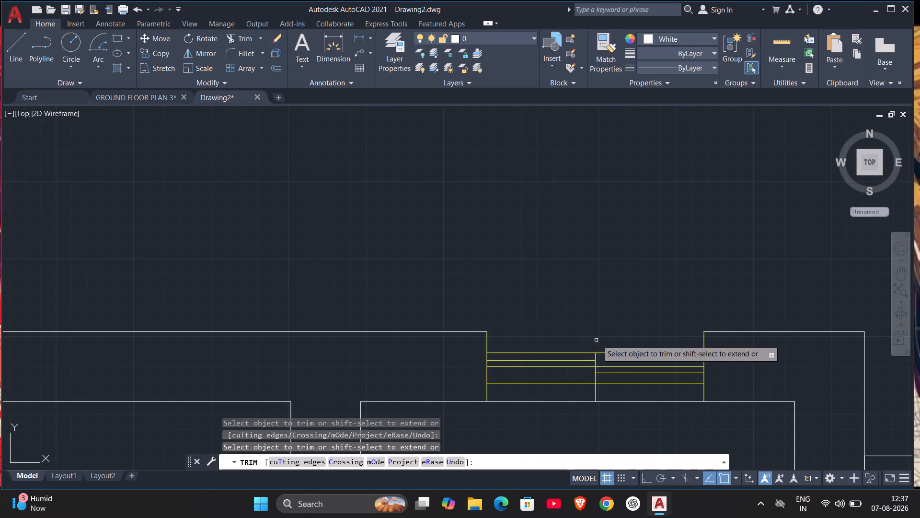
{"action": "left_click", "coordinate": [608, 401]}
{"action": "left_click", "coordinate": [595, 393]}
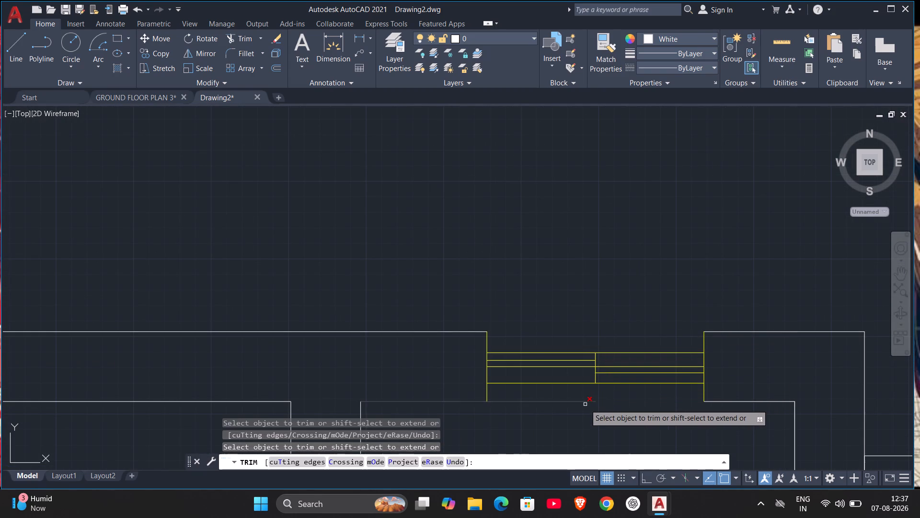
{"action": "left_click", "coordinate": [585, 404]}
{"action": "left_click", "coordinate": [584, 400]}
Trim the wall lines and protruding centre divider ends at the large window in the northwest room's west wall.
{"action": "scroll", "coordinate": [645, 414], "scroll_direction": "down", "scroll_amount": 3}
{"action": "middle_click_drag", "start_coordinate": [688, 420], "coordinate": [665, 294]}
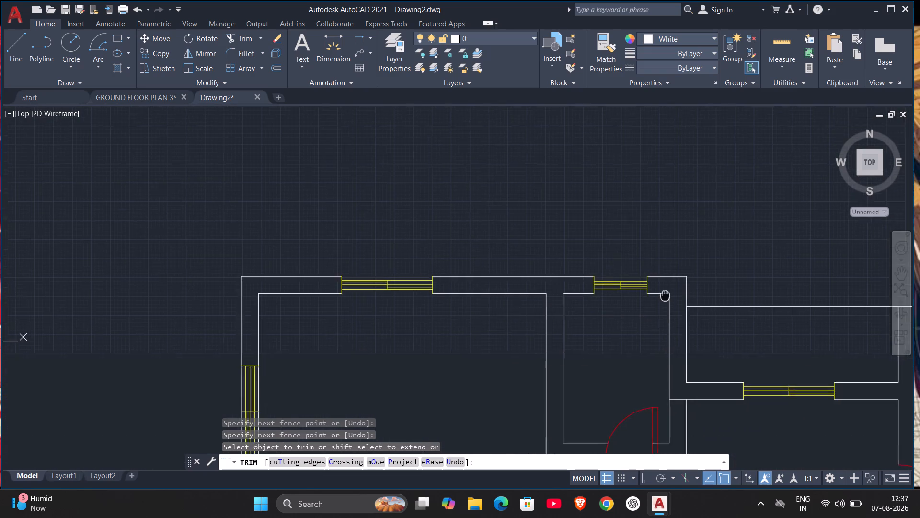
{"action": "middle_click_drag", "start_coordinate": [665, 294], "coordinate": [664, 252]}
{"action": "scroll", "coordinate": [664, 252], "scroll_direction": "down", "scroll_amount": 1}
{"action": "middle_click_drag", "start_coordinate": [578, 413], "coordinate": [761, 409]}
{"action": "scroll", "coordinate": [592, 360], "scroll_direction": "up", "scroll_amount": 2}
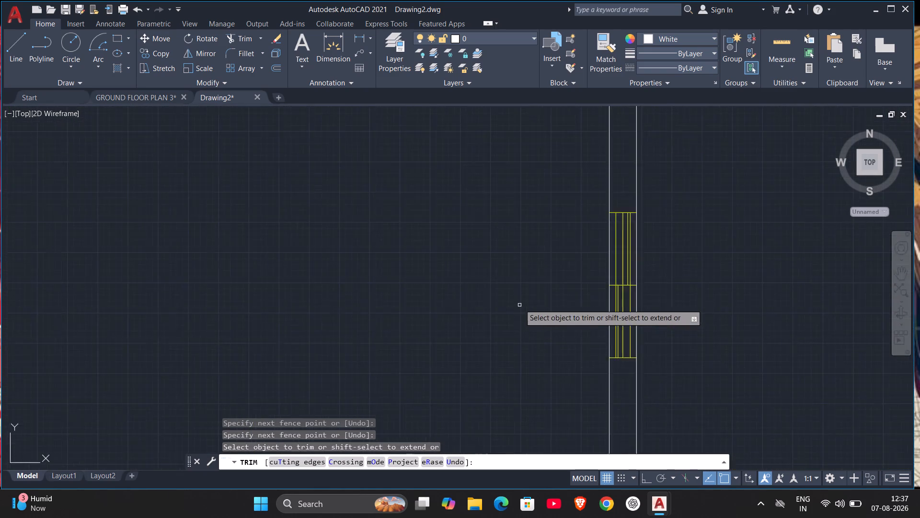
{"action": "scroll", "coordinate": [519, 304], "scroll_direction": "up", "scroll_amount": 2}
{"action": "scroll", "coordinate": [693, 319], "scroll_direction": "down", "scroll_amount": 1}
{"action": "middle_click_drag", "start_coordinate": [696, 319], "coordinate": [627, 362]}
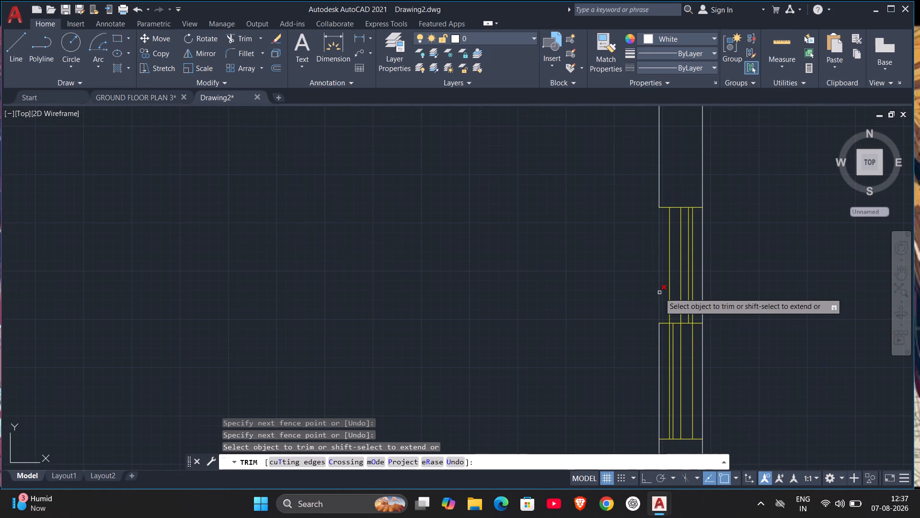
{"action": "left_click_drag", "start_coordinate": [659, 293], "coordinate": [658, 298]}
{"action": "left_click", "coordinate": [663, 323]}
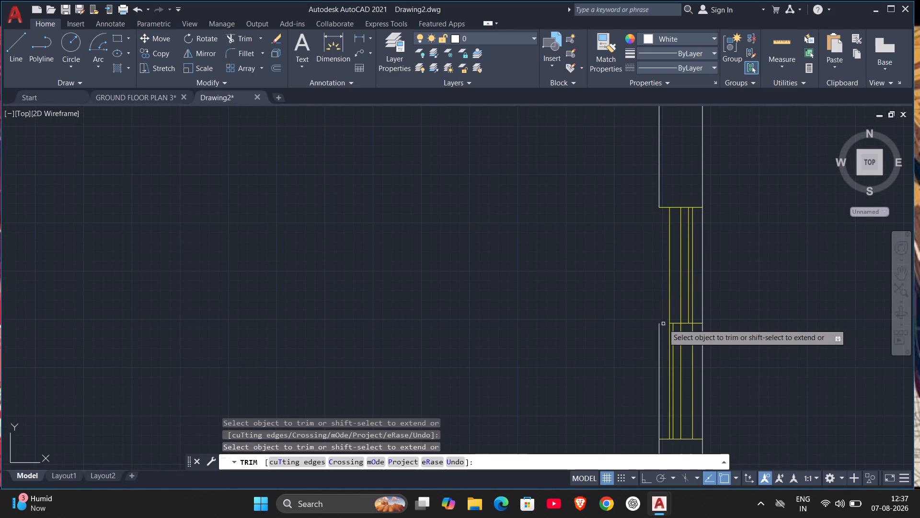
{"action": "left_click", "coordinate": [656, 337]}
{"action": "left_click", "coordinate": [661, 336]}
{"action": "left_click", "coordinate": [702, 314]}
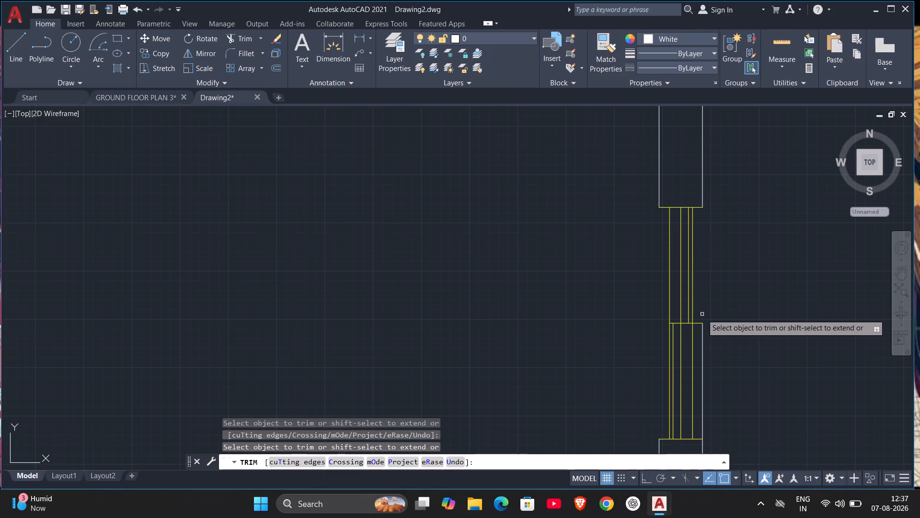
{"action": "left_click", "coordinate": [701, 326]}
{"action": "left_click", "coordinate": [701, 323]}
Trim the wall lines and centre divider ends at the small window in the west wall of the room between the northwest and southwest rooms.
{"action": "scroll", "coordinate": [750, 372], "scroll_direction": "down", "scroll_amount": 2}
{"action": "scroll", "coordinate": [774, 415], "scroll_direction": "down", "scroll_amount": 1}
{"action": "middle_click_drag", "start_coordinate": [774, 415], "coordinate": [672, 238]}
{"action": "scroll", "coordinate": [713, 335], "scroll_direction": "up", "scroll_amount": 2}
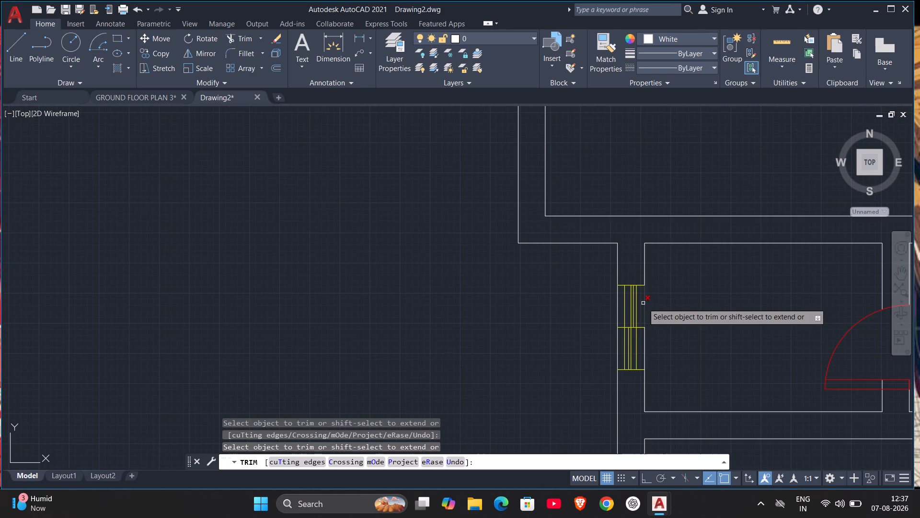
{"action": "left_click_drag", "start_coordinate": [643, 303], "coordinate": [648, 309]}
{"action": "left_click", "coordinate": [644, 328]}
{"action": "left_click", "coordinate": [643, 335]}
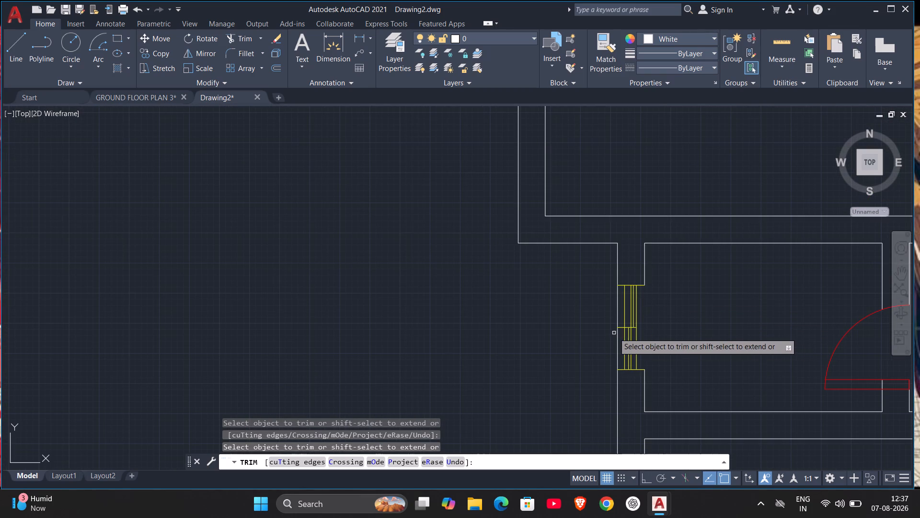
{"action": "left_click", "coordinate": [614, 333]}
{"action": "left_click", "coordinate": [617, 333]}
{"action": "left_click", "coordinate": [620, 328]}
{"action": "left_click", "coordinate": [618, 318]}
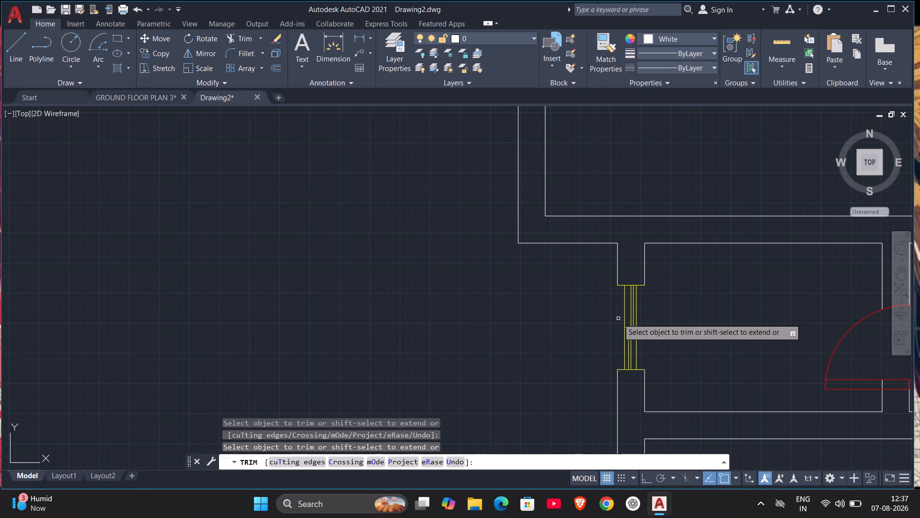
Trim the wall lines and protruding centre divider ends at the large window in the southwest room's west wall.
{"action": "scroll", "coordinate": [731, 379], "scroll_direction": "down", "scroll_amount": 1}
{"action": "middle_click_drag", "start_coordinate": [728, 404], "coordinate": [734, 275]}
{"action": "scroll", "coordinate": [734, 275], "scroll_direction": "down", "scroll_amount": 2}
{"action": "scroll", "coordinate": [708, 350], "scroll_direction": "up", "scroll_amount": 2}
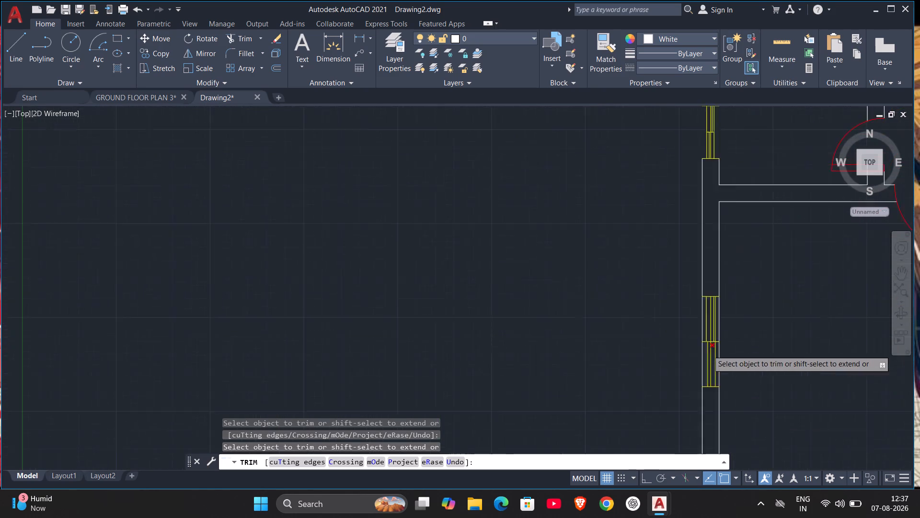
{"action": "scroll", "coordinate": [708, 350], "scroll_direction": "up", "scroll_amount": 1}
{"action": "left_click", "coordinate": [727, 318]}
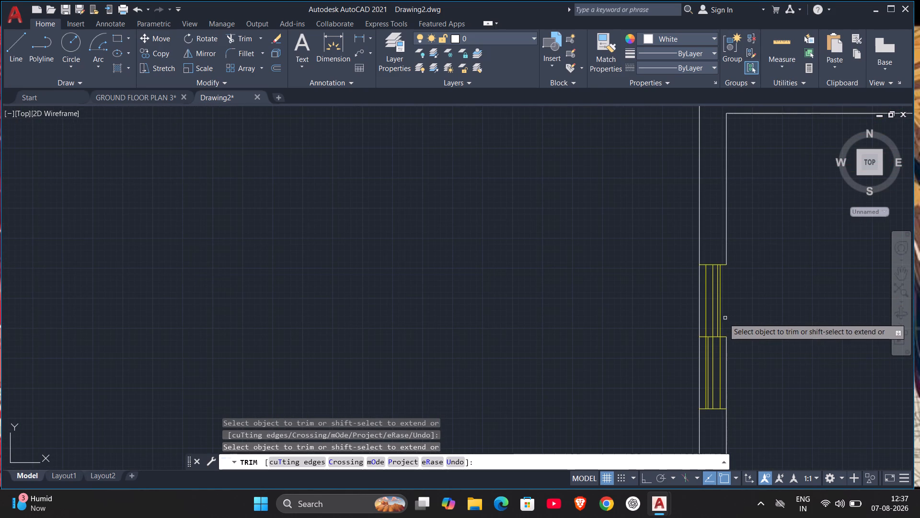
{"action": "left_click", "coordinate": [700, 325]}
{"action": "left_click", "coordinate": [699, 344]}
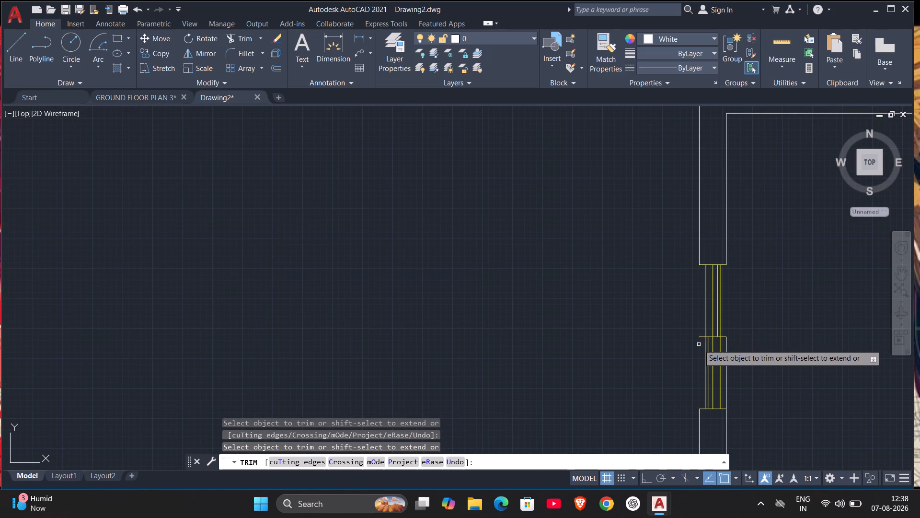
{"action": "left_click", "coordinate": [699, 334]}
{"action": "left_click", "coordinate": [700, 339]}
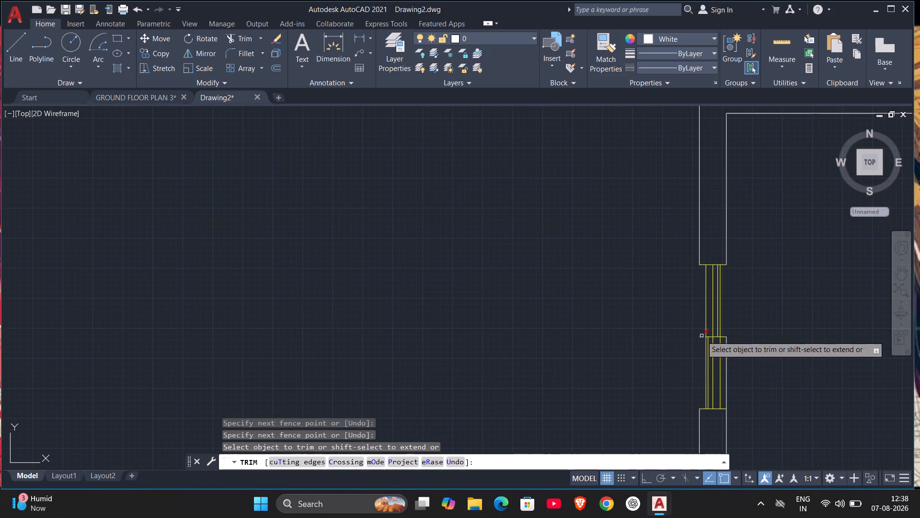
{"action": "left_click", "coordinate": [701, 335]}
{"action": "left_click", "coordinate": [701, 342]}
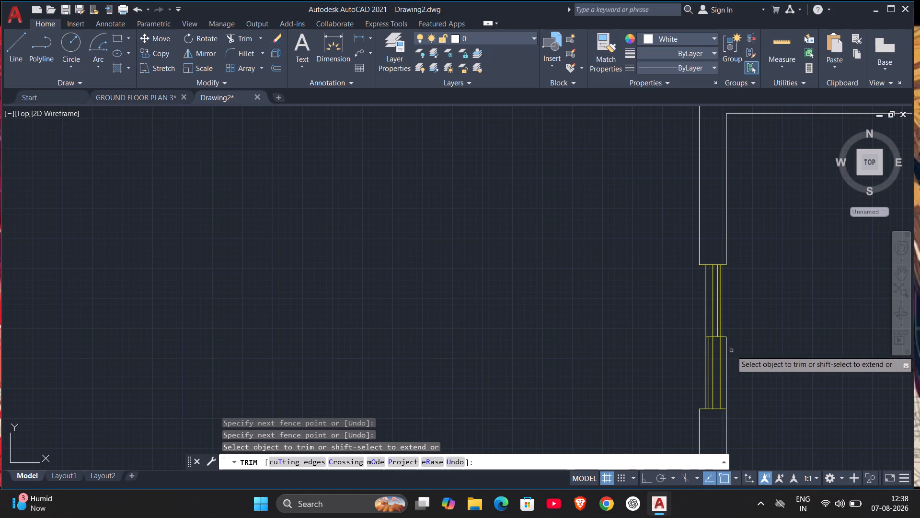
{"action": "double_click", "coordinate": [728, 351]}
{"action": "left_click", "coordinate": [726, 354]}
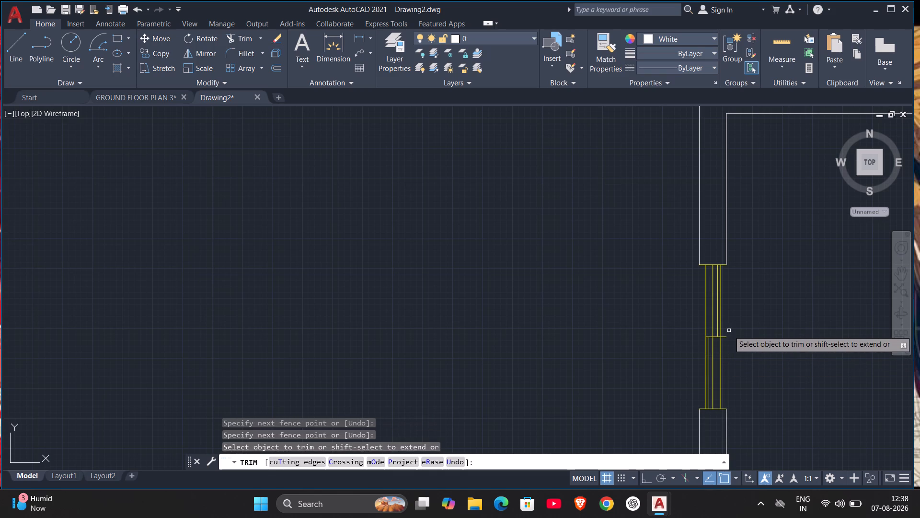
{"action": "left_click", "coordinate": [722, 339]}
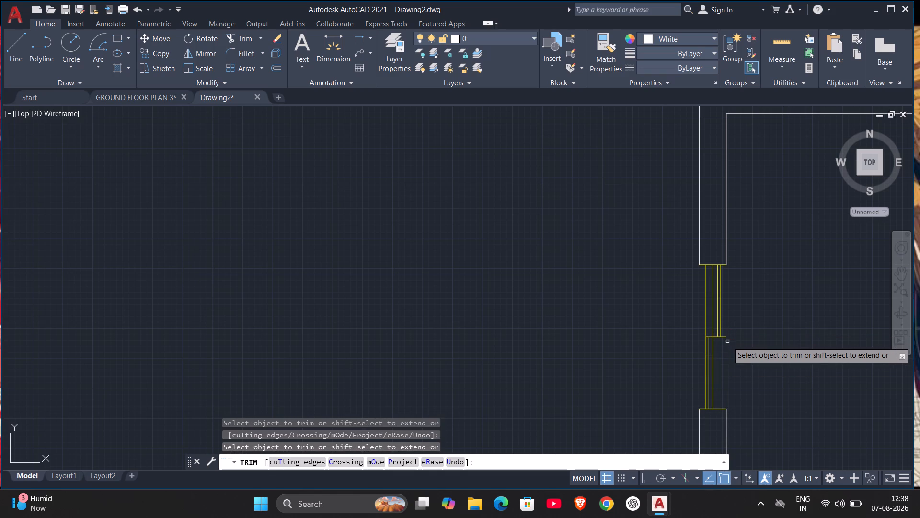
{"action": "key", "text": "ctrl+z"}
{"action": "left_click", "coordinate": [725, 337]}
Trim the wall lines and centre divider ends at the small window in the small northeast room's east wall and end Trim.
{"action": "scroll", "coordinate": [802, 377], "scroll_direction": "down", "scroll_amount": 2}
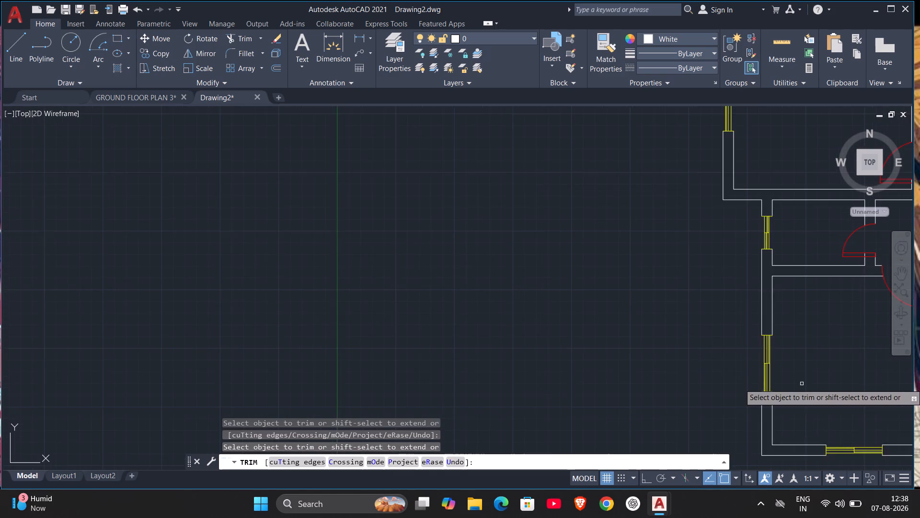
{"action": "scroll", "coordinate": [815, 415], "scroll_direction": "down", "scroll_amount": 1}
{"action": "middle_click_drag", "start_coordinate": [825, 425], "coordinate": [629, 300]}
{"action": "scroll", "coordinate": [655, 316], "scroll_direction": "up", "scroll_amount": 3}
{"action": "scroll", "coordinate": [710, 305], "scroll_direction": "down", "scroll_amount": 1}
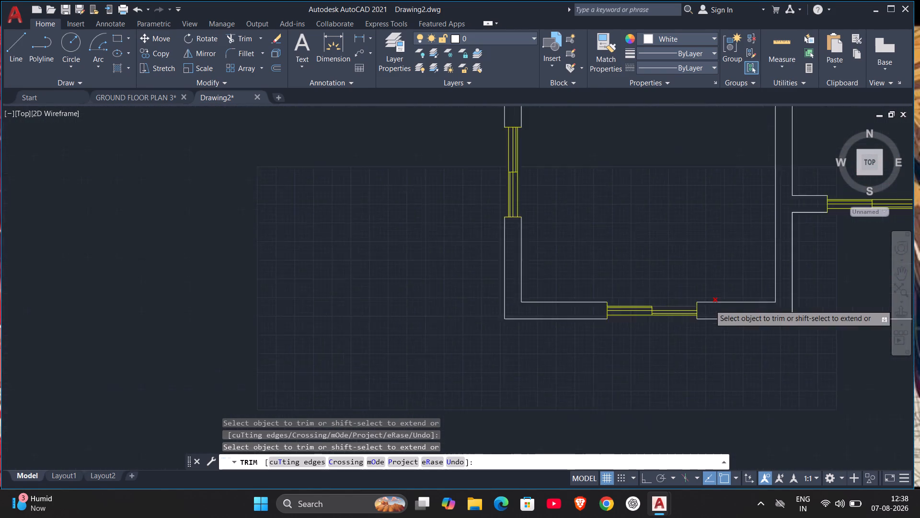
{"action": "scroll", "coordinate": [715, 305], "scroll_direction": "down", "scroll_amount": 1}
{"action": "scroll", "coordinate": [783, 291], "scroll_direction": "down", "scroll_amount": 1}
{"action": "middle_click_drag", "start_coordinate": [787, 292], "coordinate": [590, 401]}
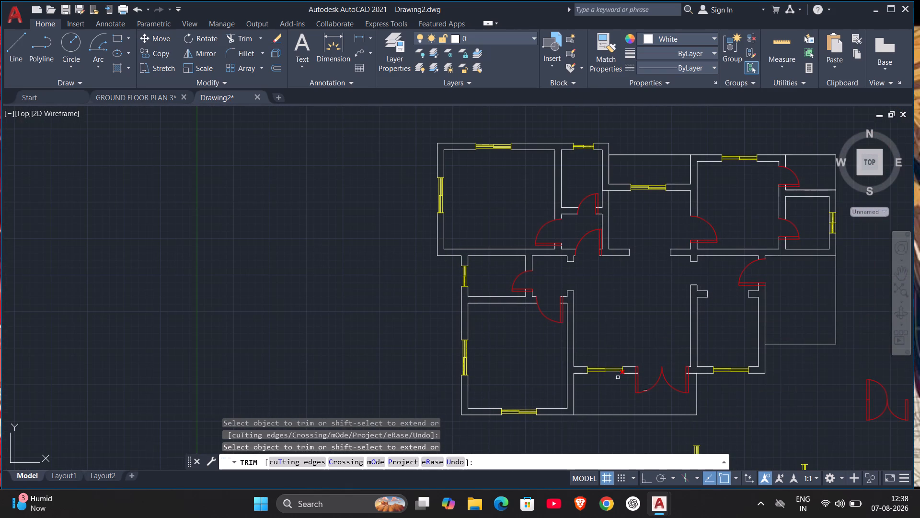
{"action": "middle_click_drag", "start_coordinate": [824, 309], "coordinate": [808, 330]}
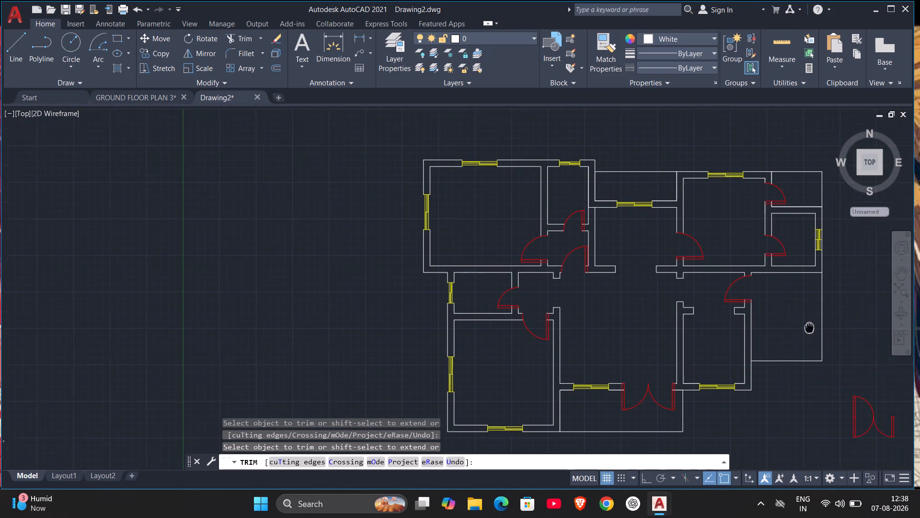
{"action": "middle_click_drag", "start_coordinate": [808, 330], "coordinate": [730, 411]}
{"action": "scroll", "coordinate": [727, 361], "scroll_direction": "up", "scroll_amount": 4}
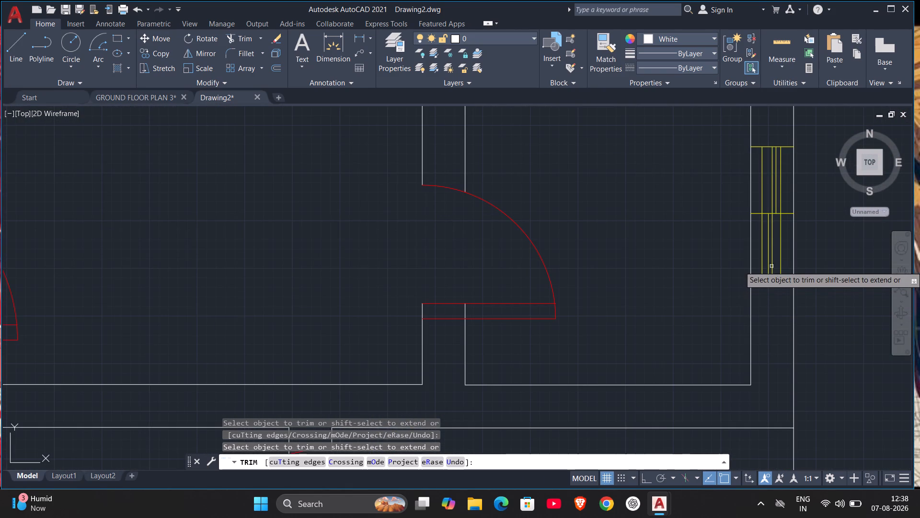
{"action": "left_click", "coordinate": [751, 265]}
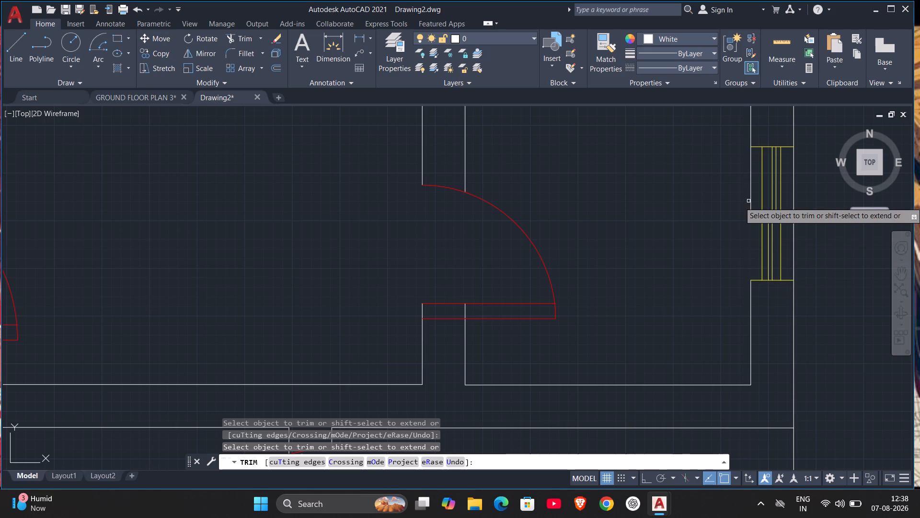
{"action": "left_click", "coordinate": [753, 202]}
{"action": "left_click", "coordinate": [746, 206]}
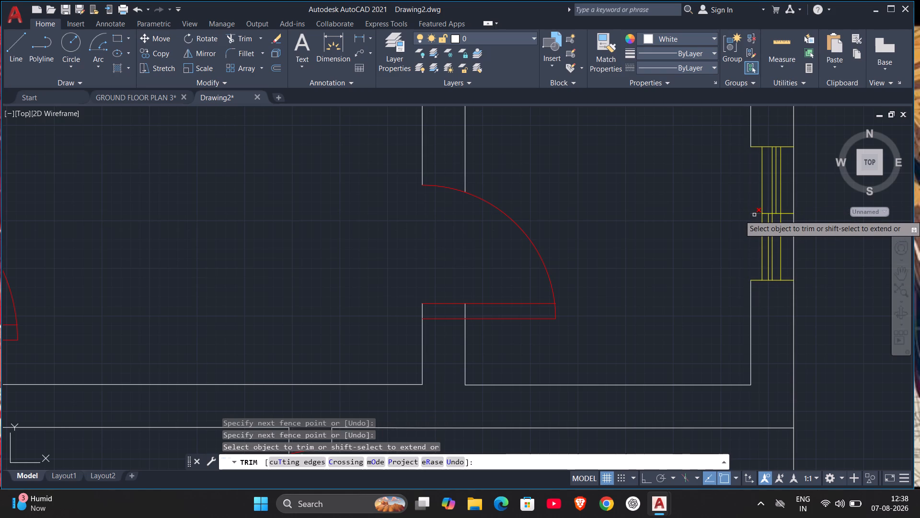
{"action": "left_click", "coordinate": [754, 215]}
{"action": "left_click", "coordinate": [794, 203]}
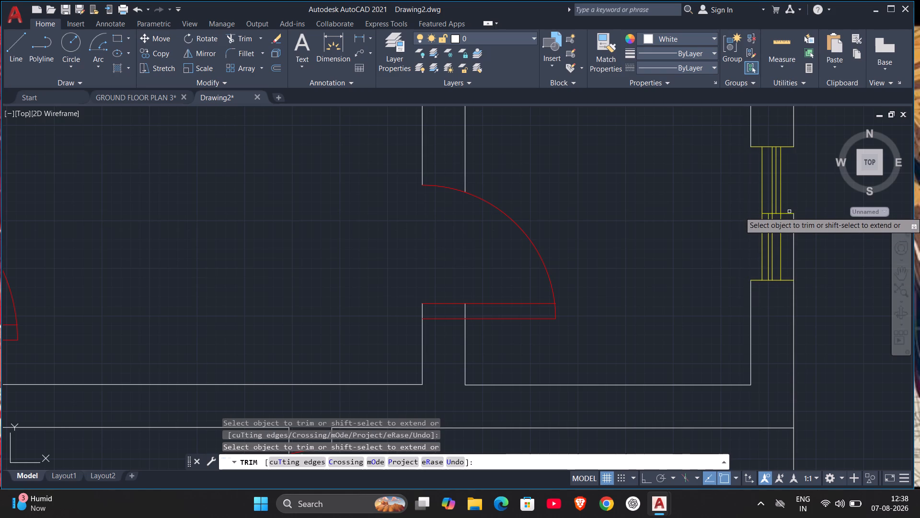
{"action": "left_click", "coordinate": [789, 213]}
{"action": "left_click", "coordinate": [792, 216]}
{"action": "left_click_drag", "start_coordinate": [797, 226], "coordinate": [791, 235]}
{"action": "scroll", "coordinate": [817, 265], "scroll_direction": "down", "scroll_amount": 4}
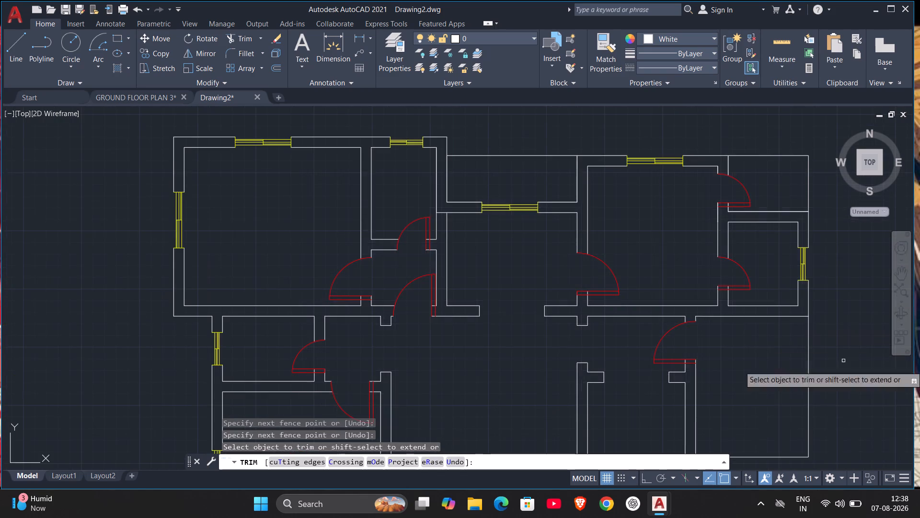
{"action": "middle_click_drag", "start_coordinate": [834, 427], "coordinate": [827, 273]}
{"action": "scroll", "coordinate": [827, 273], "scroll_direction": "down", "scroll_amount": 3}
{"action": "key", "text": "Escape"}
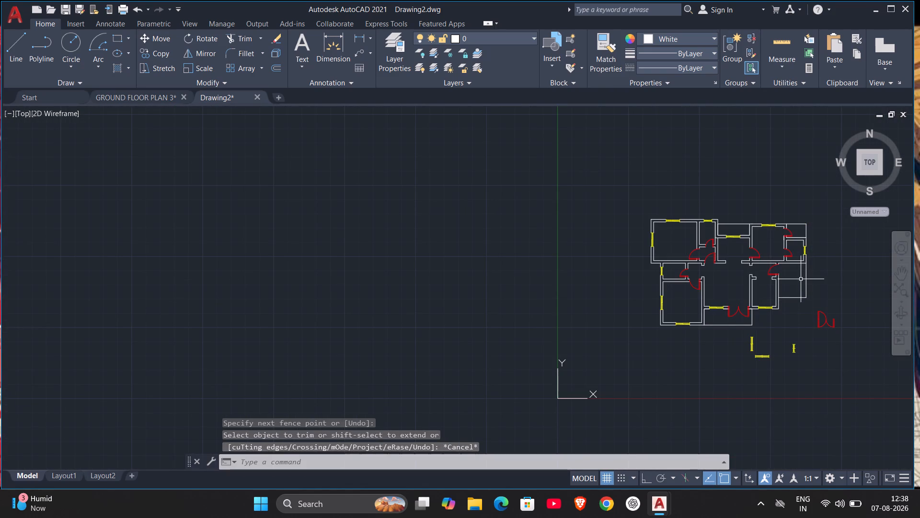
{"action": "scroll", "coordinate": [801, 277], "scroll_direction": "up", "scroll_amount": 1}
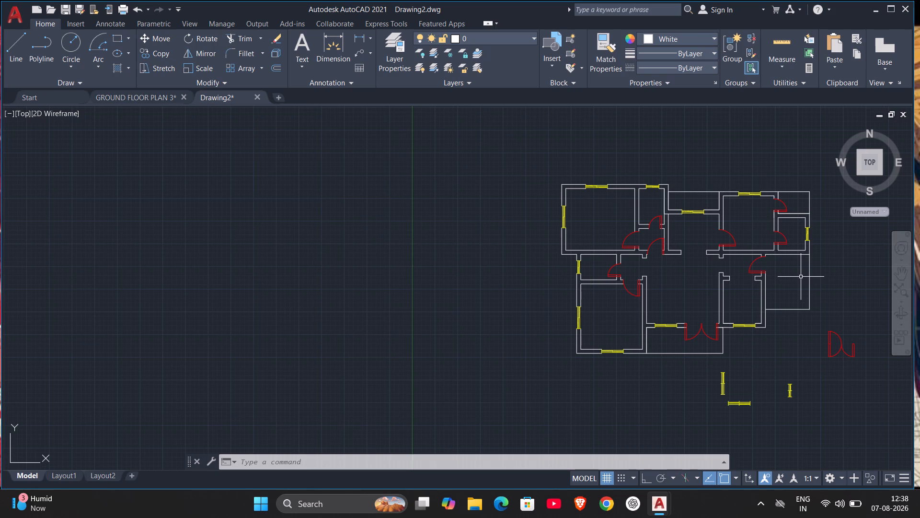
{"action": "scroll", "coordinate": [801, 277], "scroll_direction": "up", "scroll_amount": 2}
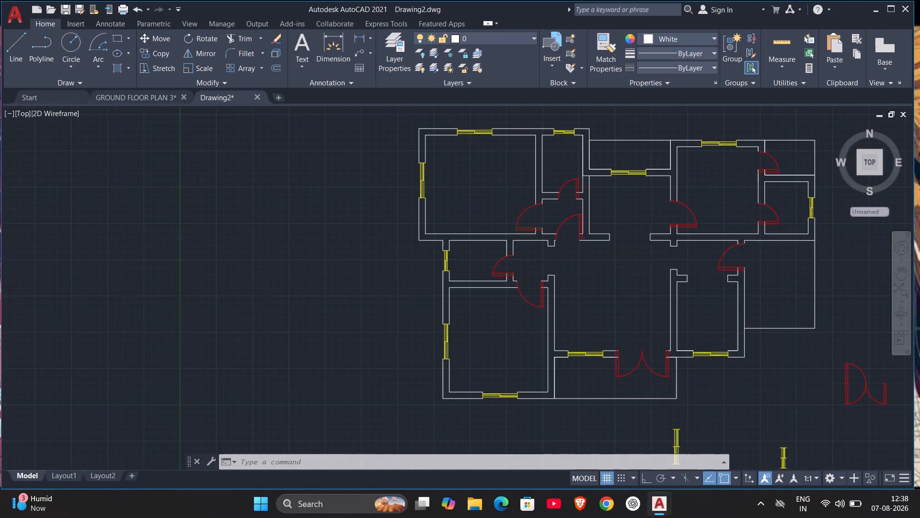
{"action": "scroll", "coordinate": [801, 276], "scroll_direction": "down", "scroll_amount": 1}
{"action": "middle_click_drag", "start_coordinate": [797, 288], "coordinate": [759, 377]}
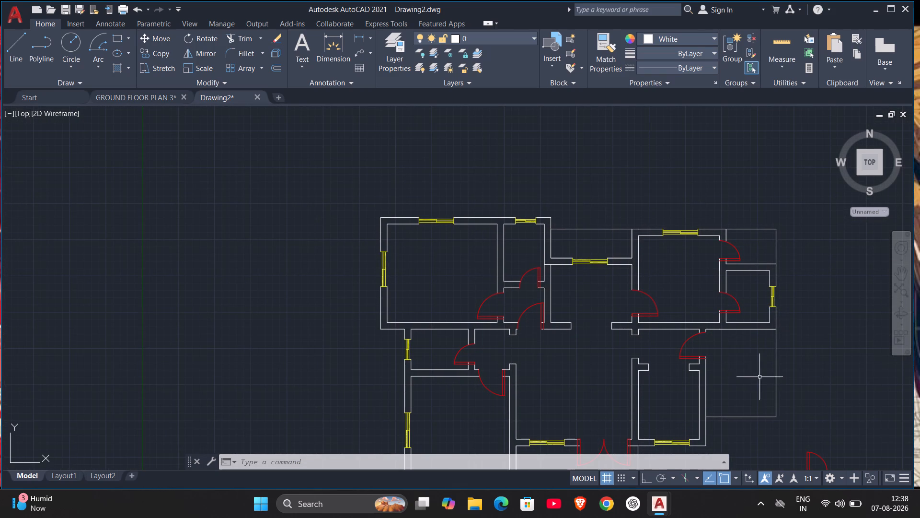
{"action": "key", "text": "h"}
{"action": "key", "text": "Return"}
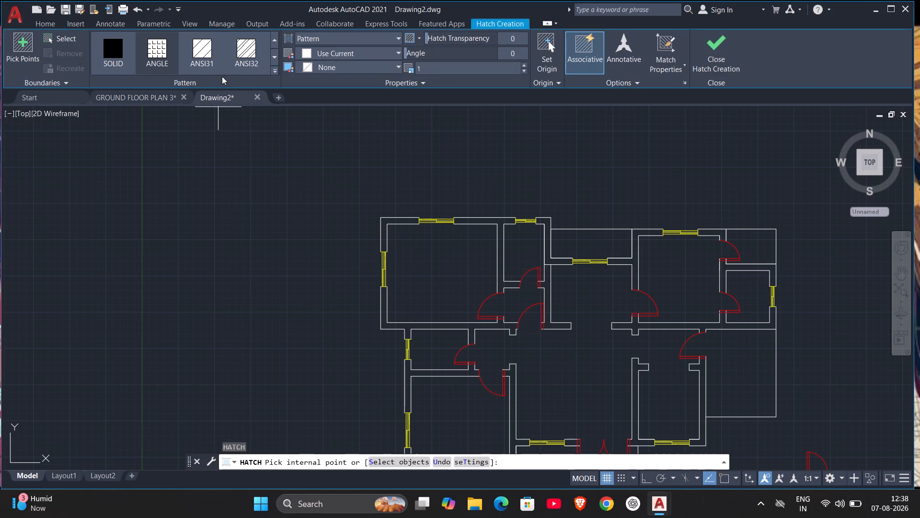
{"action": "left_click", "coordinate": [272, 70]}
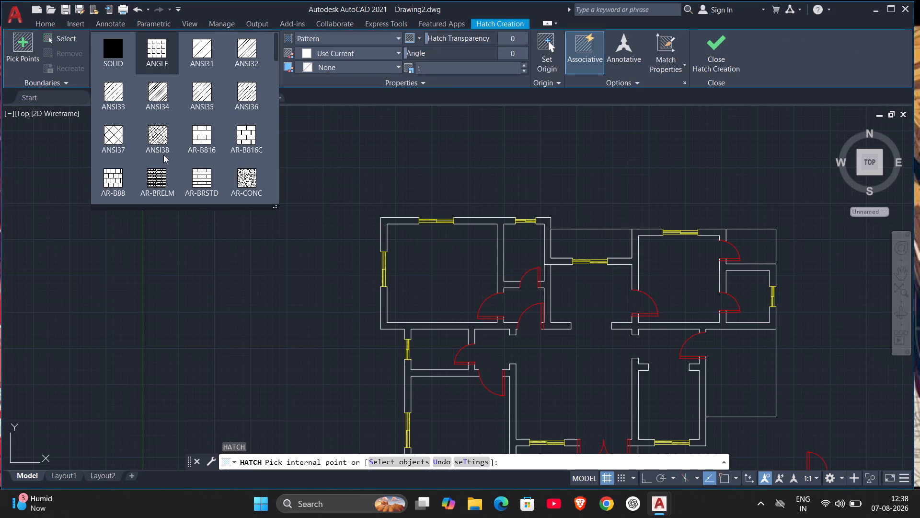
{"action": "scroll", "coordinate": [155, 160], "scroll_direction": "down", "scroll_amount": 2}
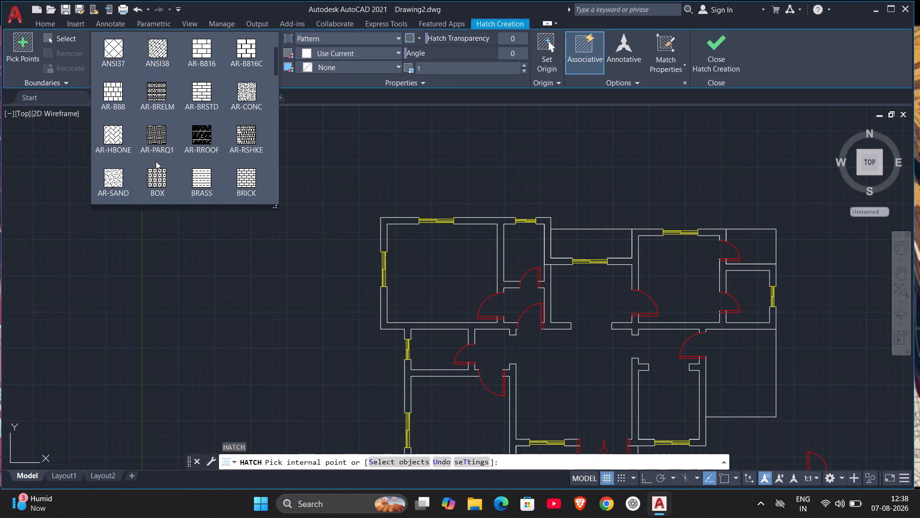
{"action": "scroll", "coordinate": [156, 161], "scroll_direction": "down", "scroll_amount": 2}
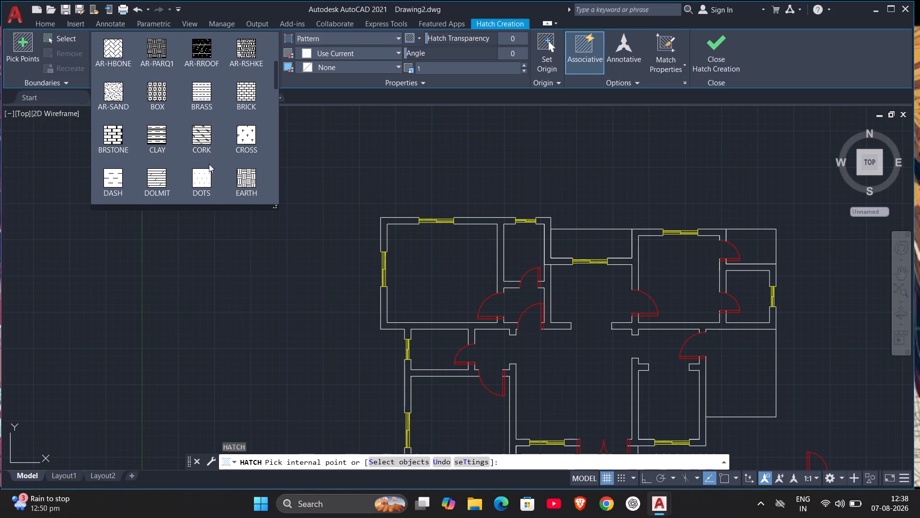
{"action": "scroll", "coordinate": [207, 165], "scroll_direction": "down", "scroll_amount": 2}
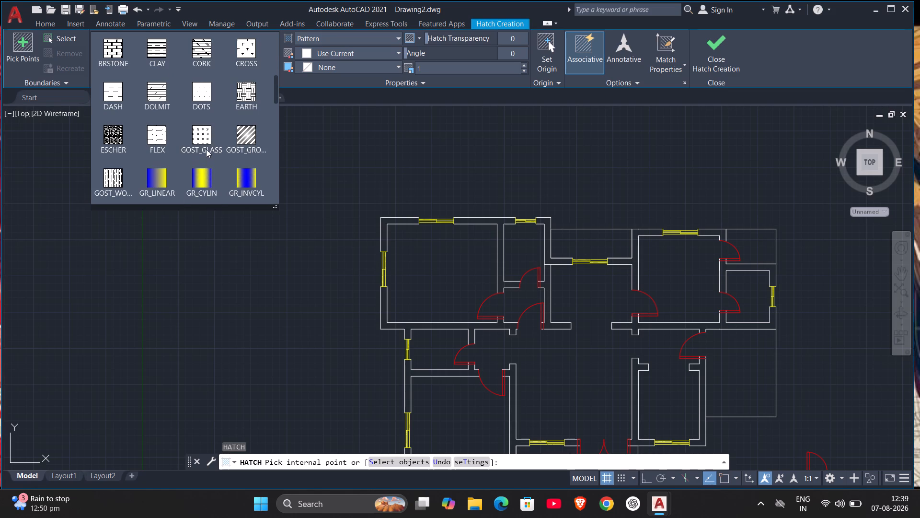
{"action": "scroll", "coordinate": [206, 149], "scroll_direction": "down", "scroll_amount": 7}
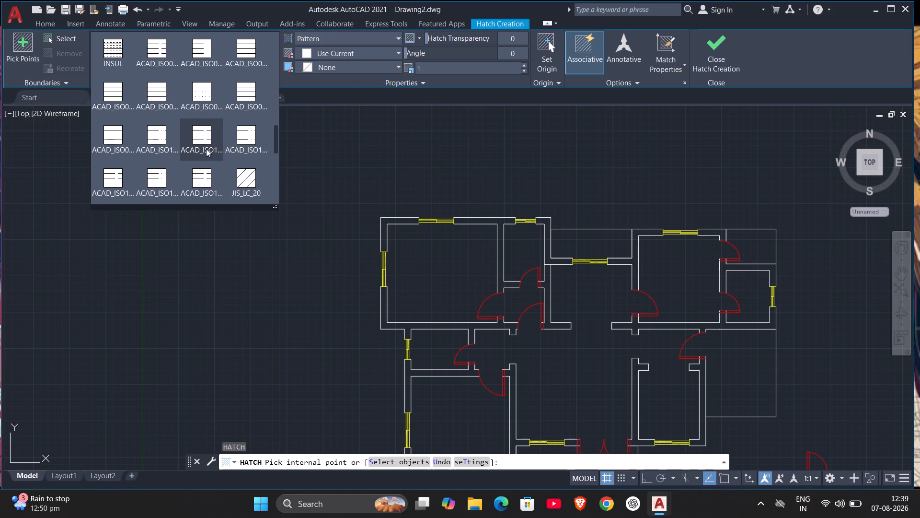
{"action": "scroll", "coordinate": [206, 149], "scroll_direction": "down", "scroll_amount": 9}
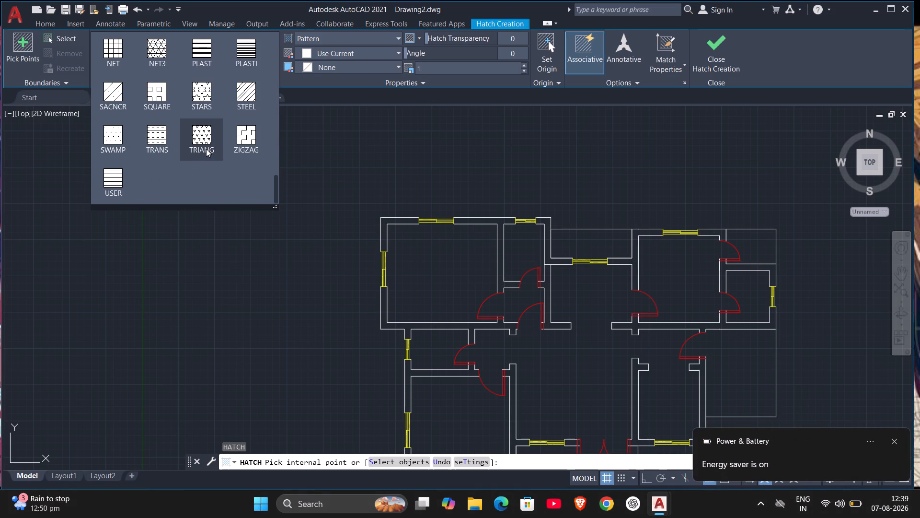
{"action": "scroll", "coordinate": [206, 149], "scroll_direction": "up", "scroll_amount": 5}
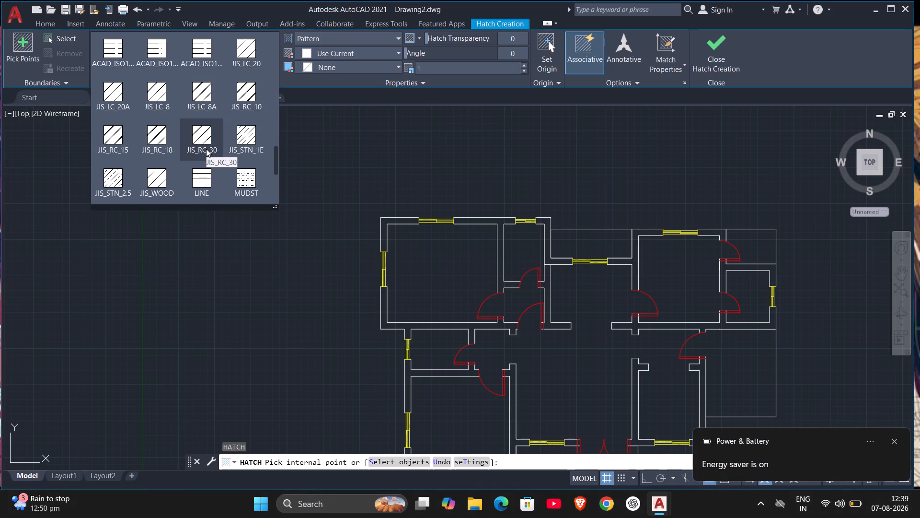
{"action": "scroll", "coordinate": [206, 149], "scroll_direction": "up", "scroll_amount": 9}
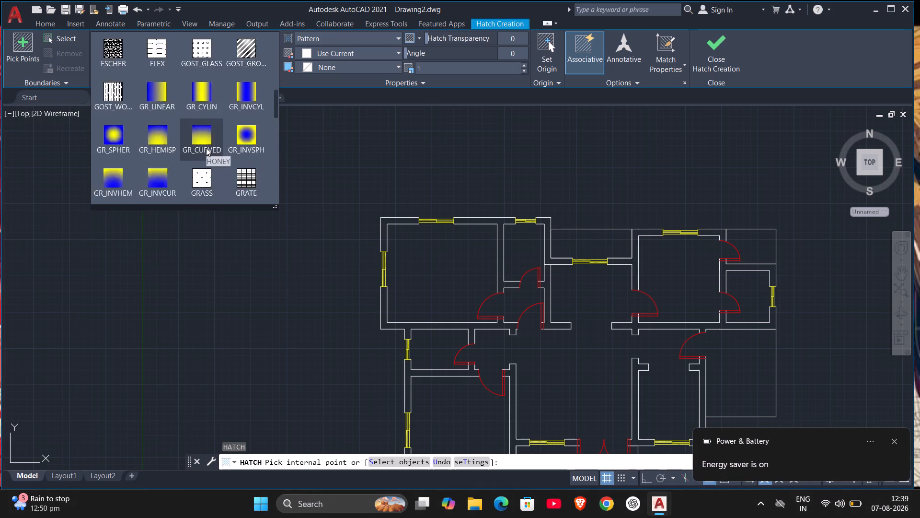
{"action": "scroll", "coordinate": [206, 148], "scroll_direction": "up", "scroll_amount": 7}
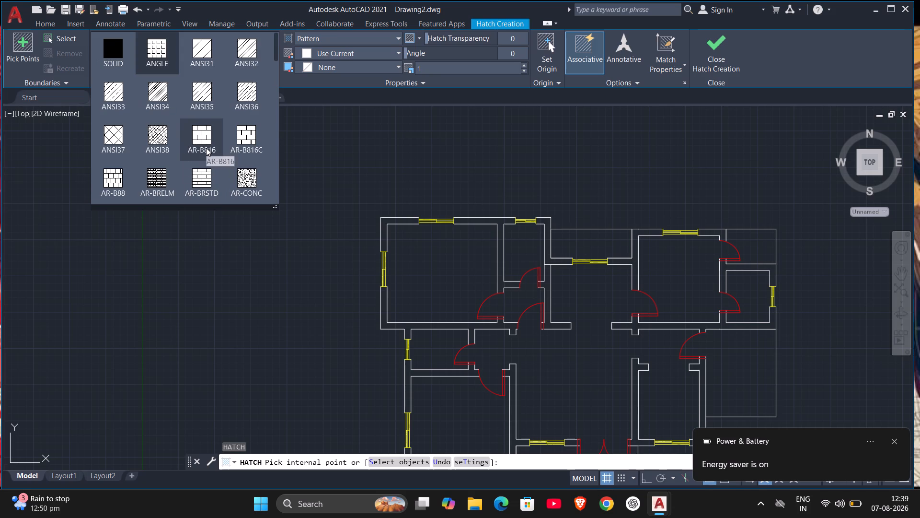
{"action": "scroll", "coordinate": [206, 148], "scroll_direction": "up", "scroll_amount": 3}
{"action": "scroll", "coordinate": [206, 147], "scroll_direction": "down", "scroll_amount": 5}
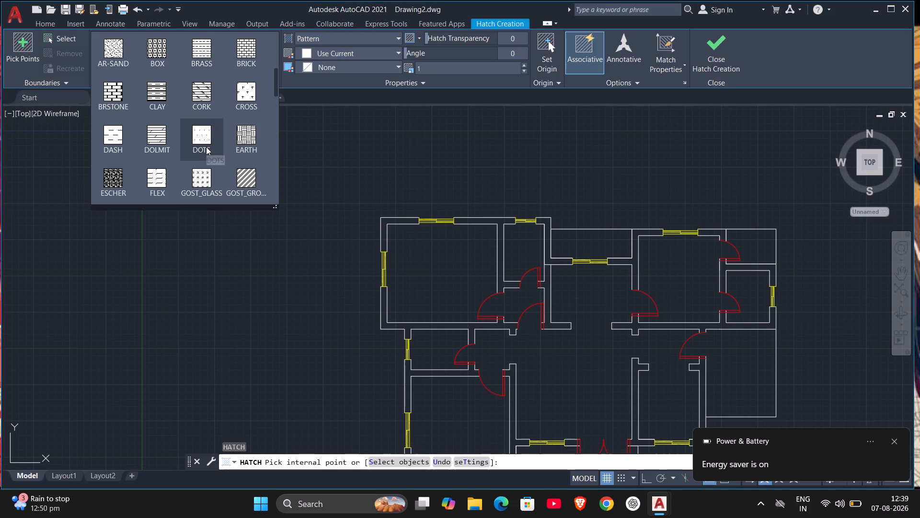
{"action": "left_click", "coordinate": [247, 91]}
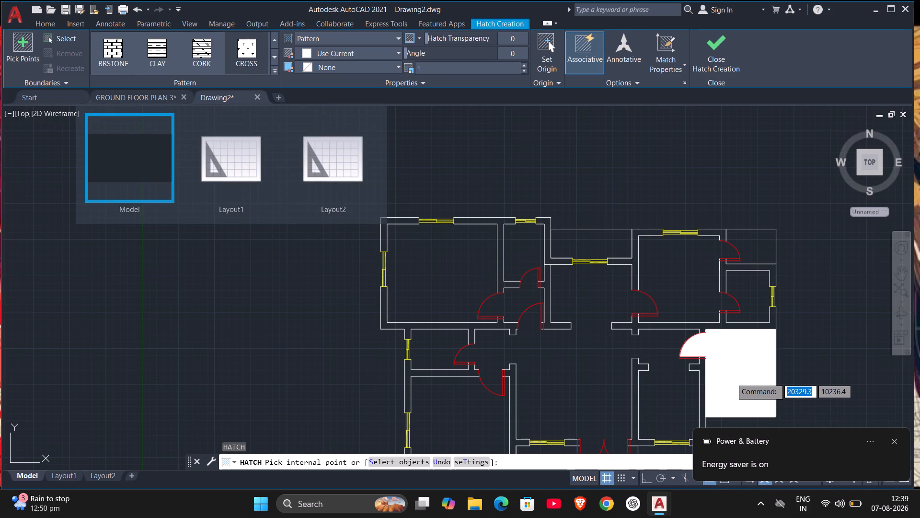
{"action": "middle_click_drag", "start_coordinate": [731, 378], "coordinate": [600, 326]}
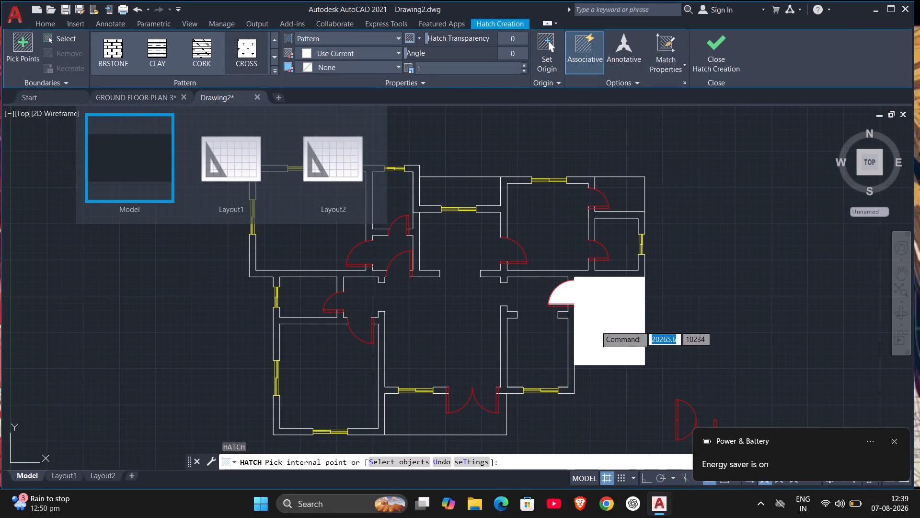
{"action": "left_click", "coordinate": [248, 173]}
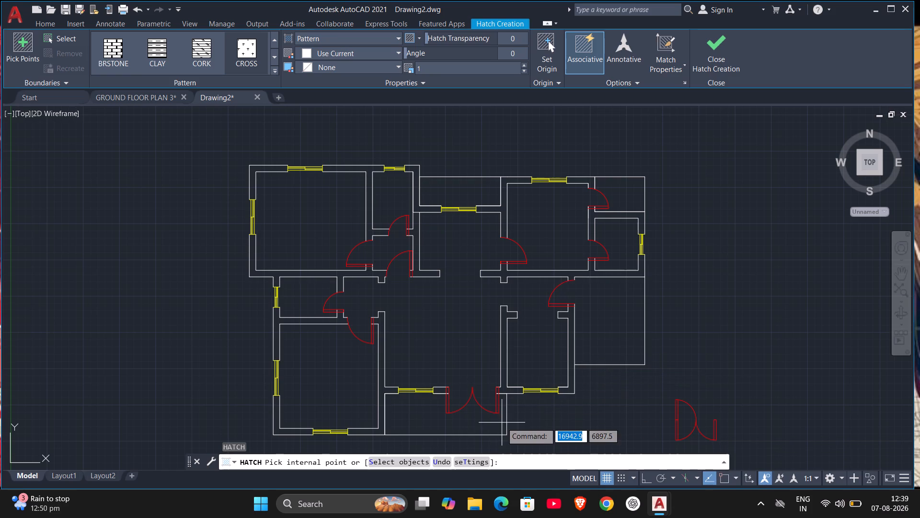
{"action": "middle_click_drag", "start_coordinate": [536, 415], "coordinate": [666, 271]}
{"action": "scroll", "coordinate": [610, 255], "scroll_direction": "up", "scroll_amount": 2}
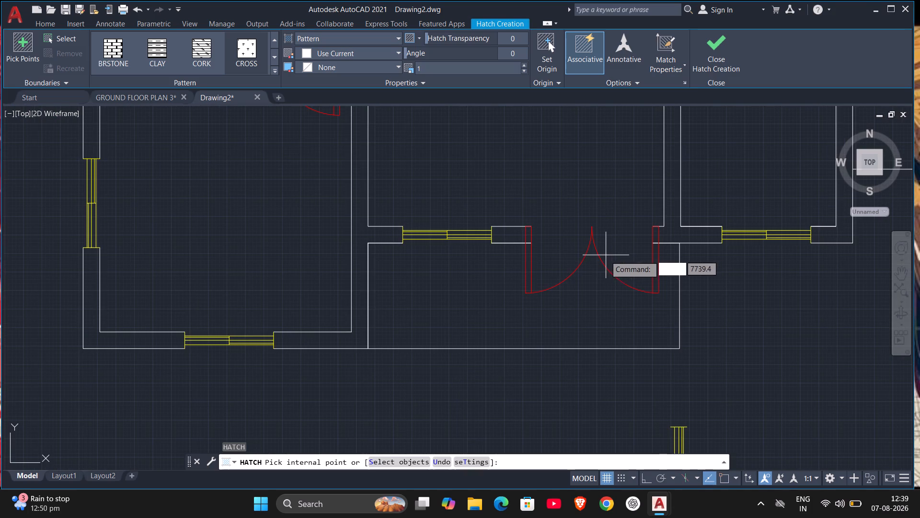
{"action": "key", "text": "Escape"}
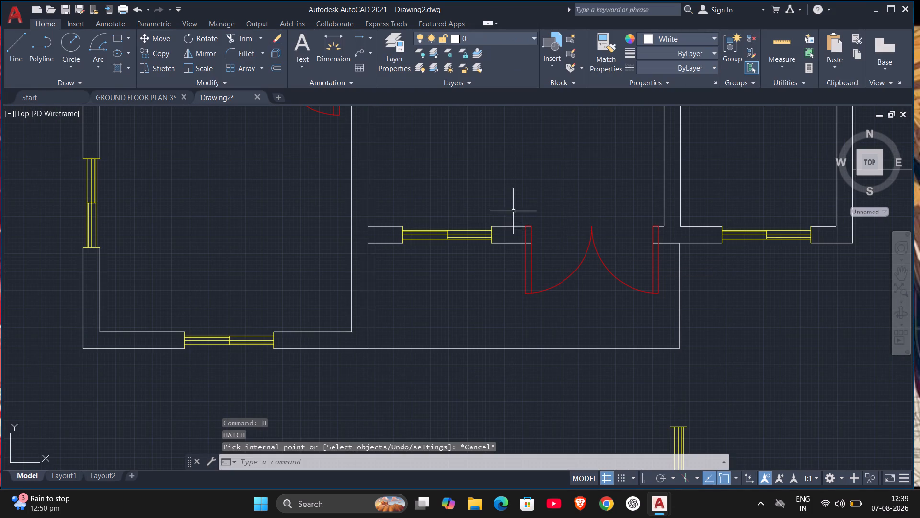
Rotate the red double door in the central room's south wall 180° about the point where its leaves meet, with Ortho on.
{"action": "left_click", "coordinate": [515, 214]}
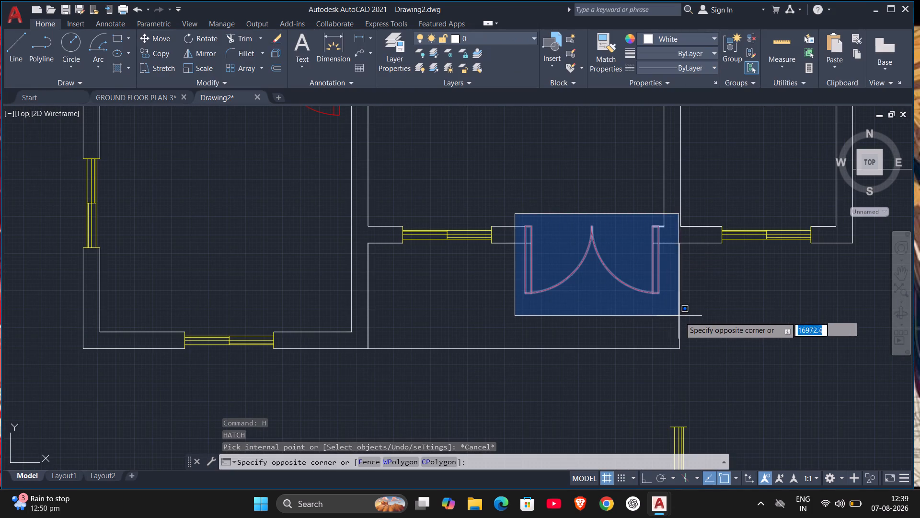
{"action": "left_click", "coordinate": [670, 318]}
{"action": "key", "text": "r"}
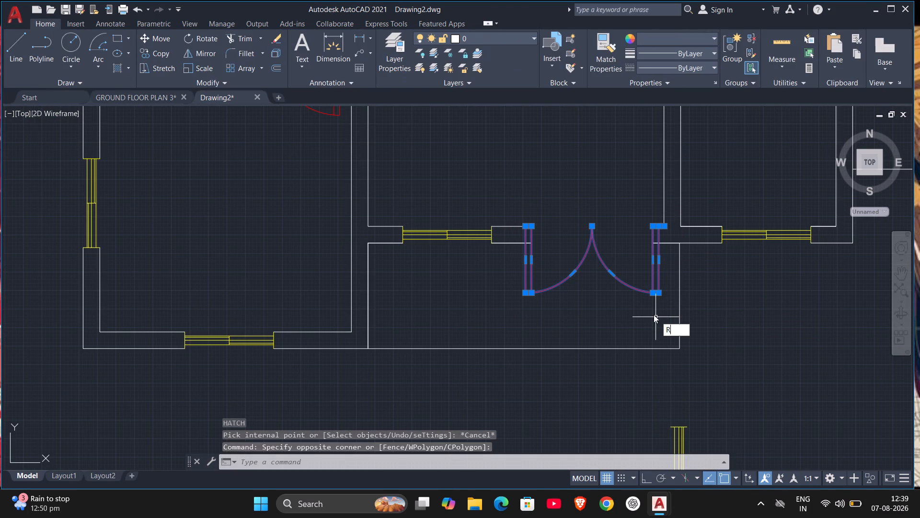
{"action": "key", "text": "o"}
{"action": "key", "text": "Return"}
{"action": "left_click", "coordinate": [592, 223]}
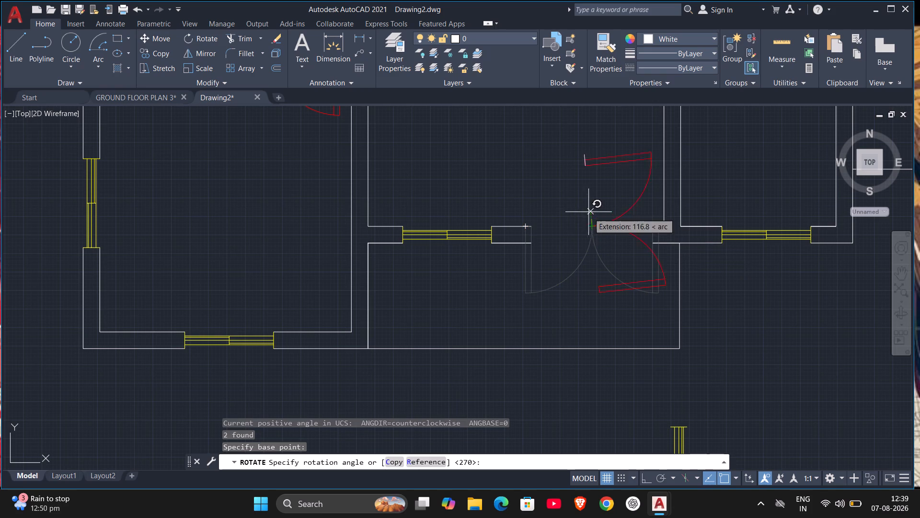
{"action": "key", "text": "F8"}
{"action": "left_click", "coordinate": [476, 198]}
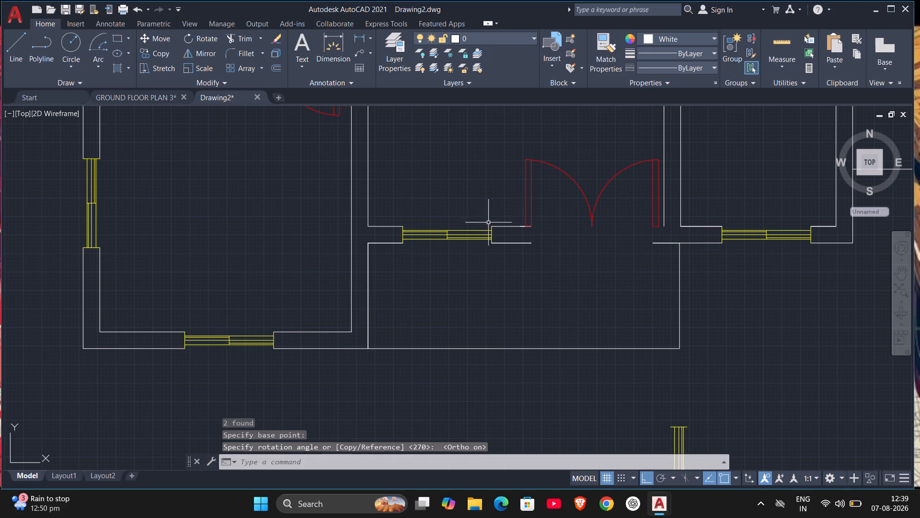
Move the rotated double door south so the base of its west leaf sits on the outer face of the wall.
{"action": "left_click", "coordinate": [526, 177]}
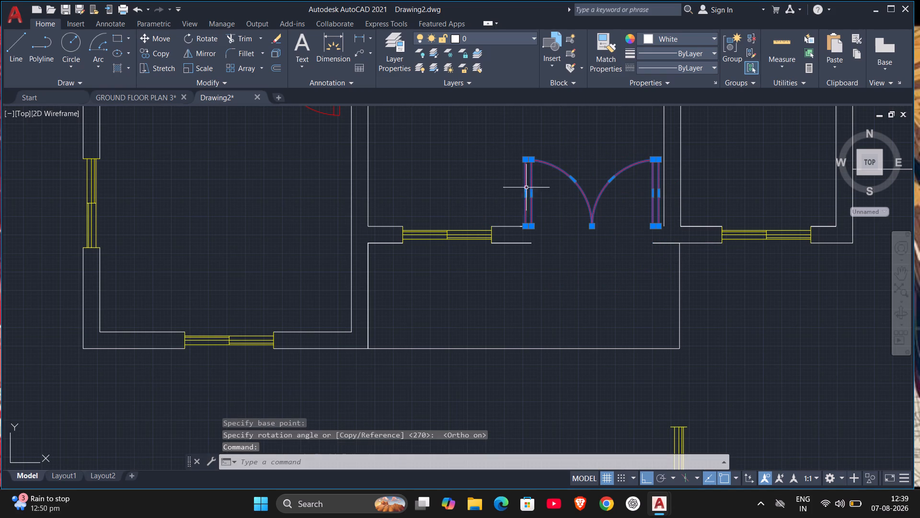
{"action": "key", "text": "m"}
{"action": "key", "text": "Return"}
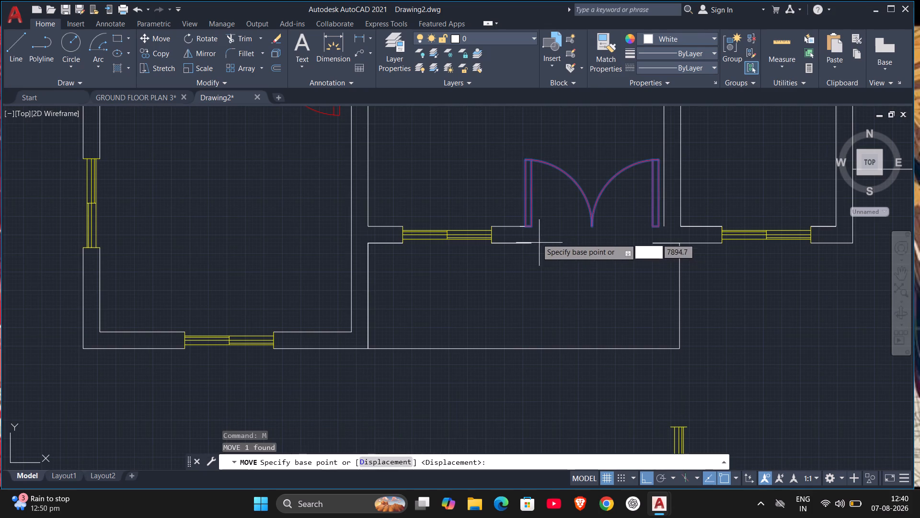
{"action": "scroll", "coordinate": [535, 236], "scroll_direction": "up", "scroll_amount": 2}
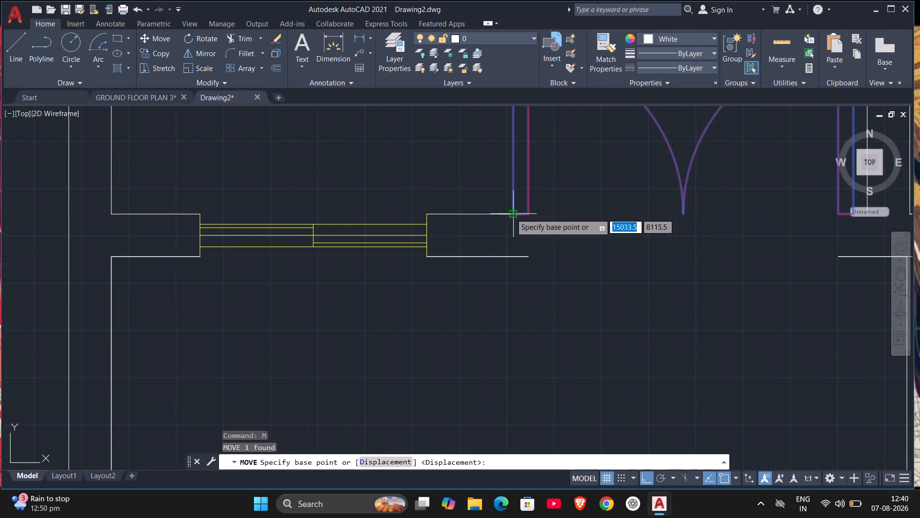
{"action": "left_click", "coordinate": [511, 213]}
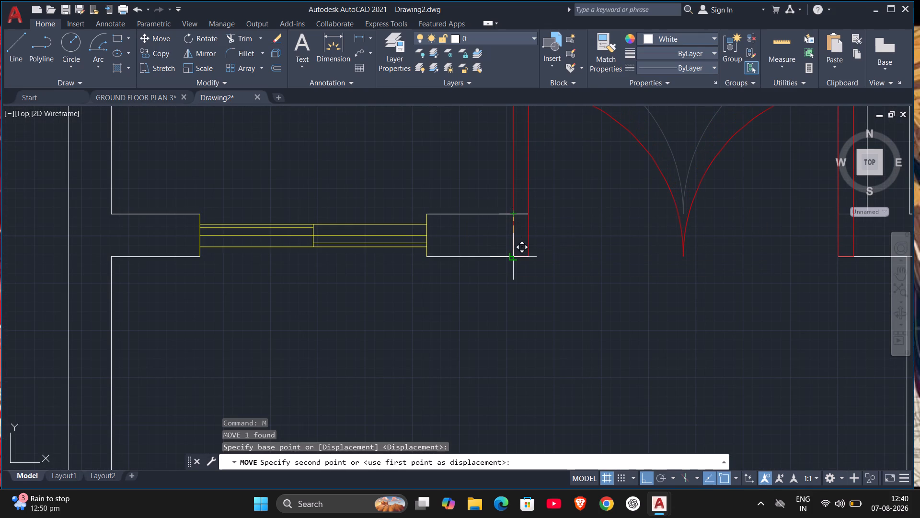
{"action": "left_click", "coordinate": [510, 254]}
{"action": "scroll", "coordinate": [627, 285], "scroll_direction": "down", "scroll_amount": 1}
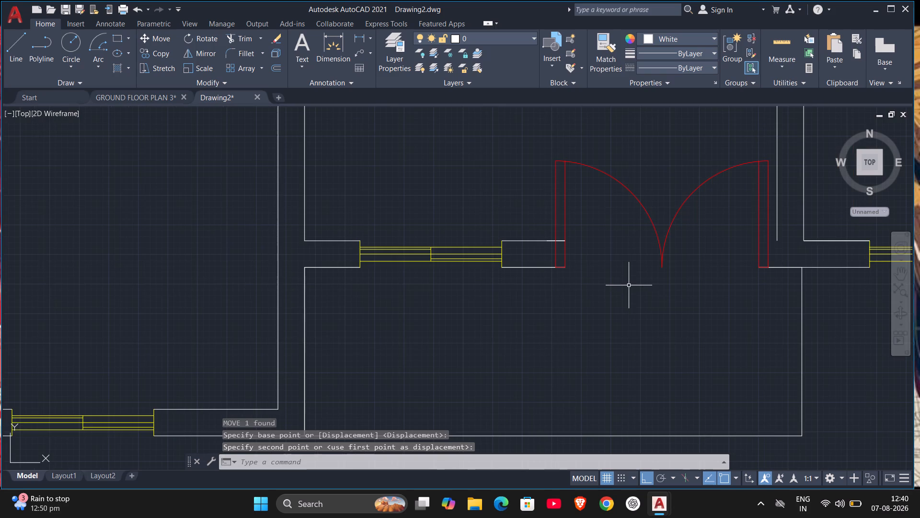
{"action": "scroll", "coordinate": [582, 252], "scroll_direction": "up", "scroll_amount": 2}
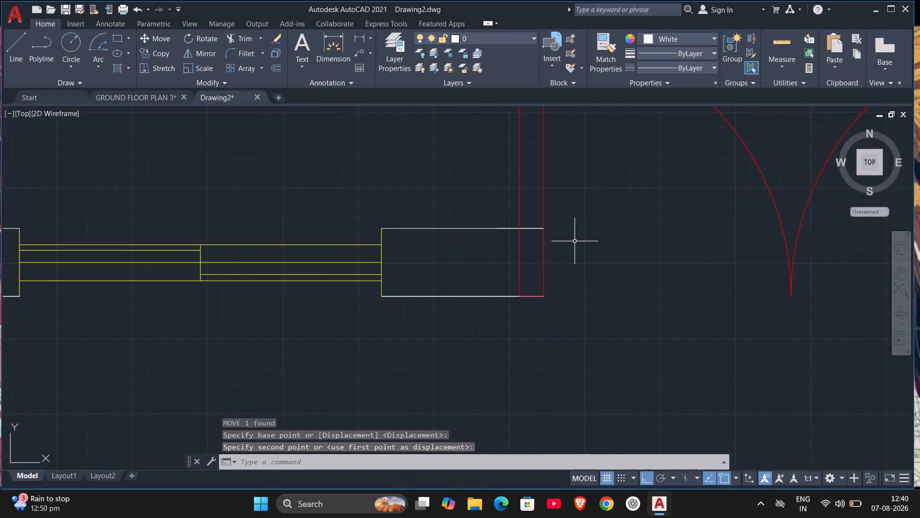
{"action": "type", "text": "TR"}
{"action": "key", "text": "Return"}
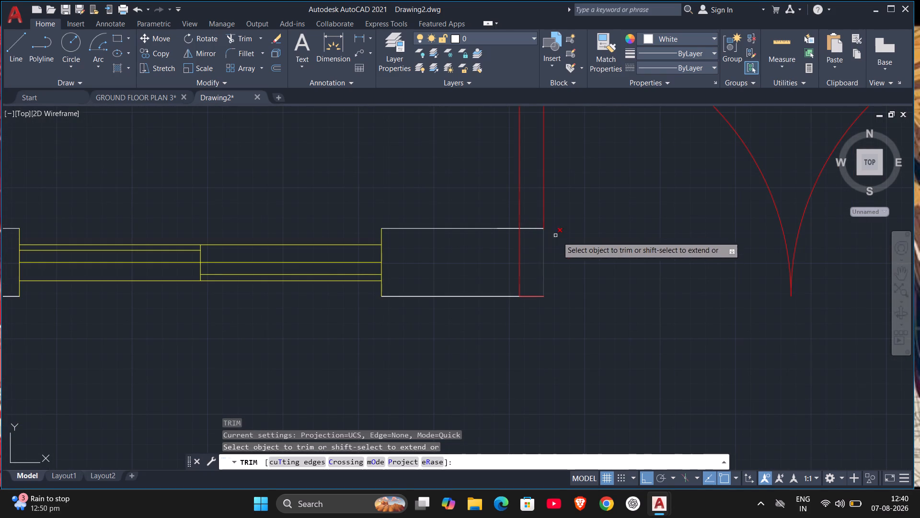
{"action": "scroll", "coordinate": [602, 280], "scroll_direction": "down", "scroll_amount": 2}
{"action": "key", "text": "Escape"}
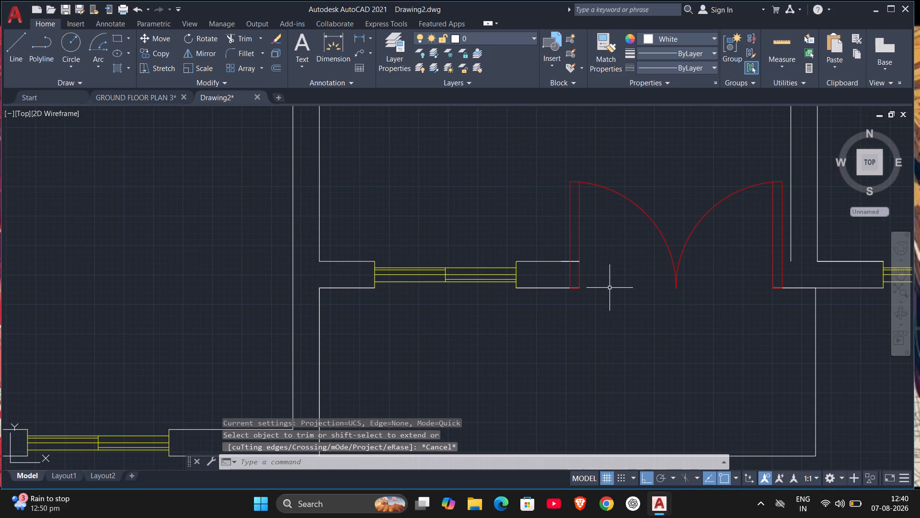
Draw a line closing the wall's inner face from the central room's east wall across the double door's east leaf.
{"action": "scroll", "coordinate": [772, 261], "scroll_direction": "up", "scroll_amount": 2}
{"action": "middle_click_drag", "start_coordinate": [789, 261], "coordinate": [671, 286]}
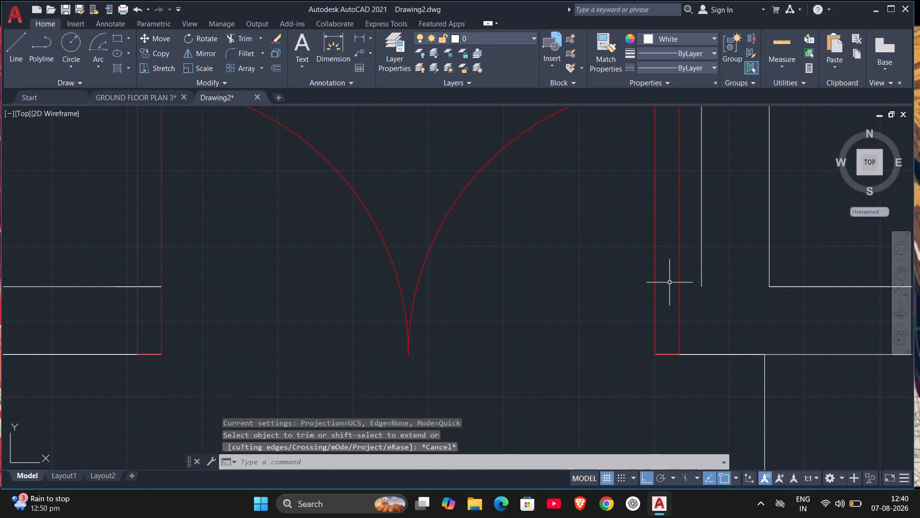
{"action": "key", "text": "l"}
{"action": "key", "text": "Return"}
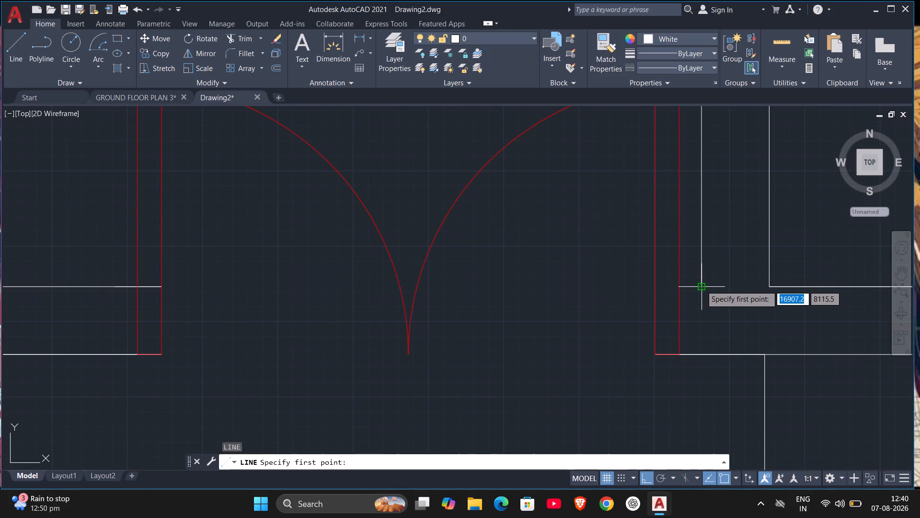
{"action": "left_click", "coordinate": [701, 285]}
{"action": "left_click", "coordinate": [677, 286]}
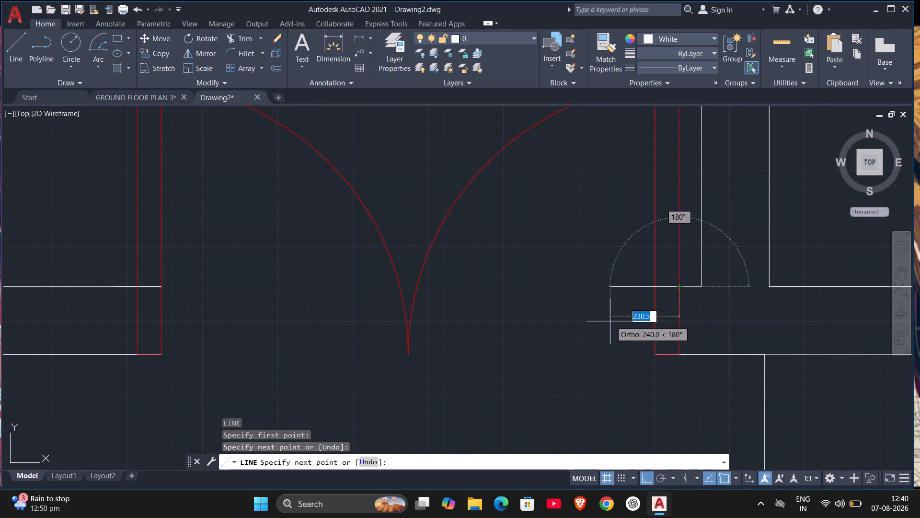
{"action": "left_click", "coordinate": [655, 288]}
{"action": "key", "text": "Escape"}
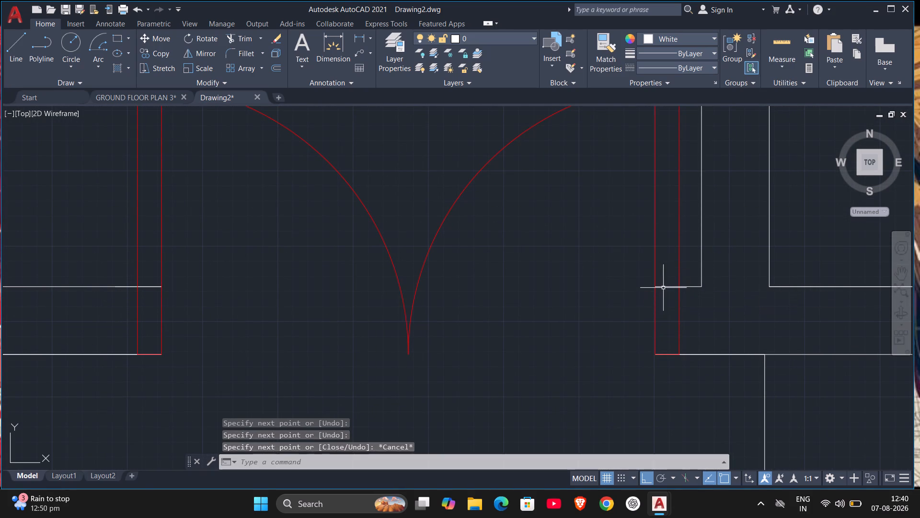
Hatch the rectangular area south of the central room's double door with the CROSS pattern.
{"action": "scroll", "coordinate": [708, 310], "scroll_direction": "down", "scroll_amount": 2}
{"action": "scroll", "coordinate": [729, 344], "scroll_direction": "down", "scroll_amount": 2}
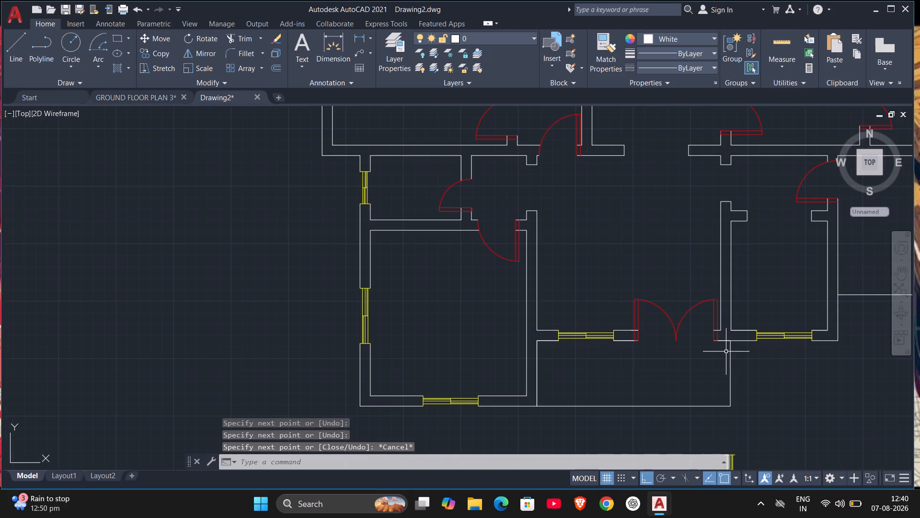
{"action": "middle_click_drag", "start_coordinate": [745, 352], "coordinate": [723, 357]}
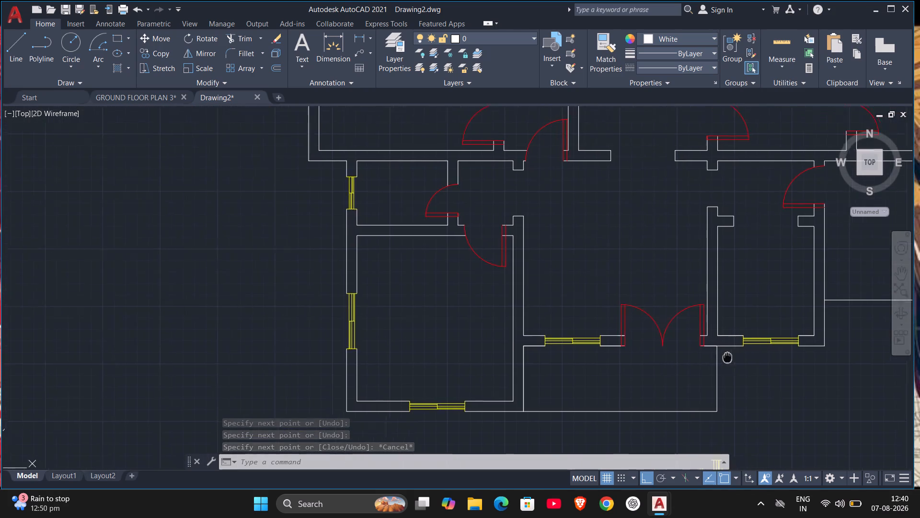
{"action": "middle_click_drag", "start_coordinate": [723, 357], "coordinate": [632, 366]}
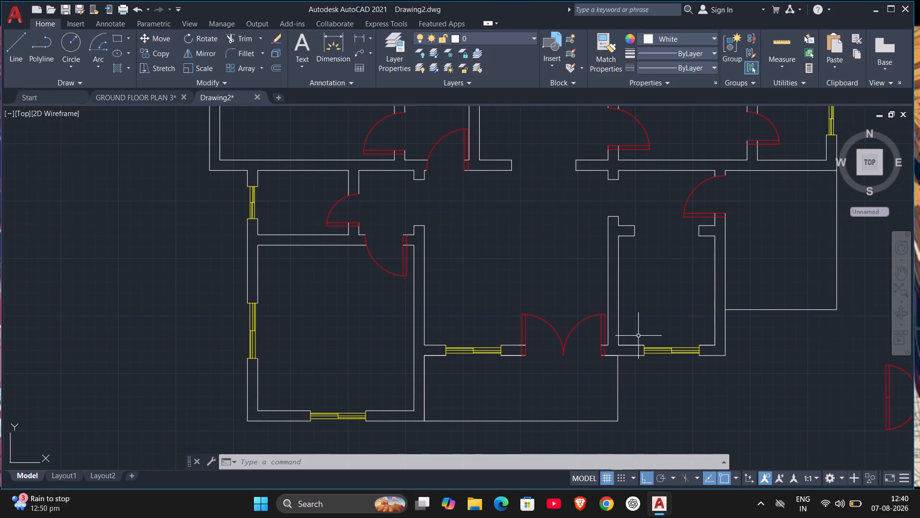
{"action": "middle_click_drag", "start_coordinate": [665, 439], "coordinate": [633, 345]}
{"action": "key", "text": "h"}
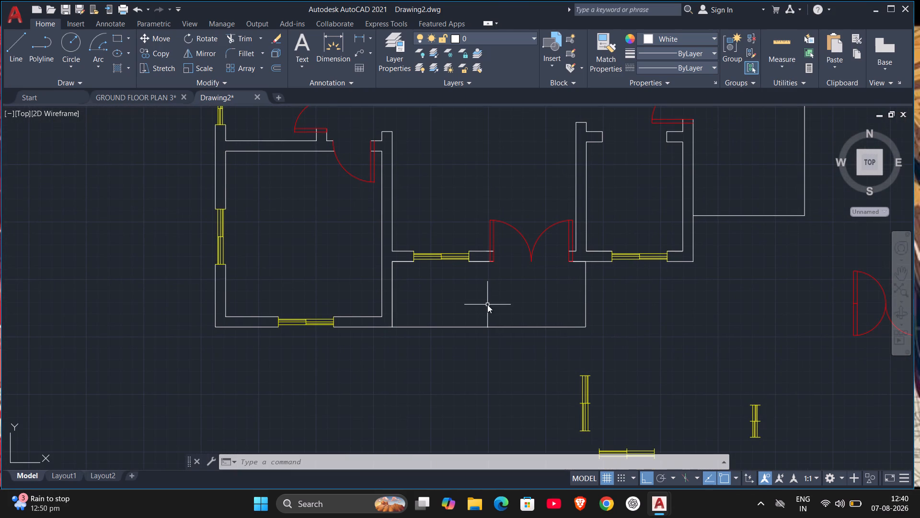
{"action": "key", "text": "Return"}
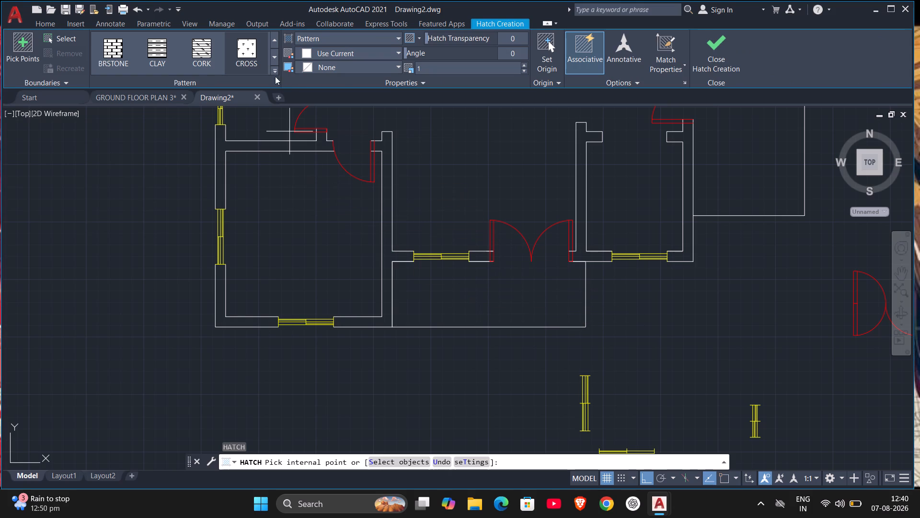
{"action": "left_click", "coordinate": [255, 51]}
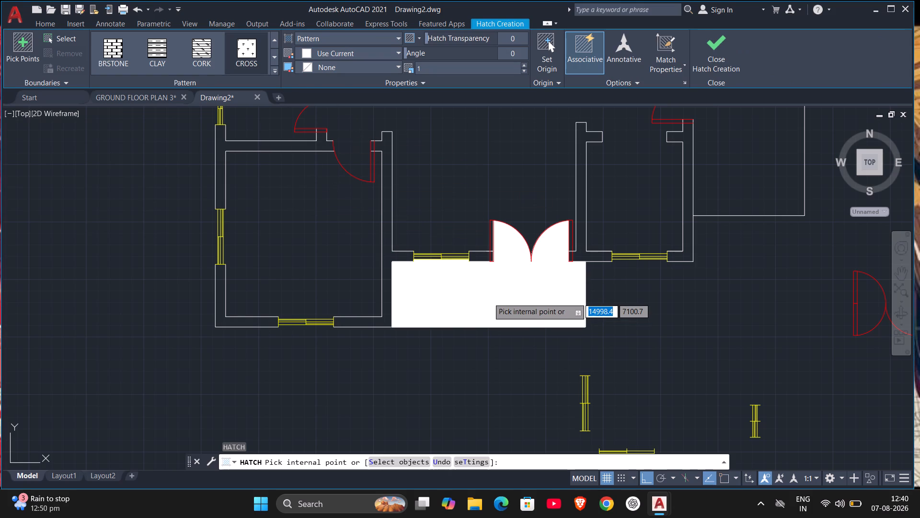
{"action": "left_click", "coordinate": [488, 298]}
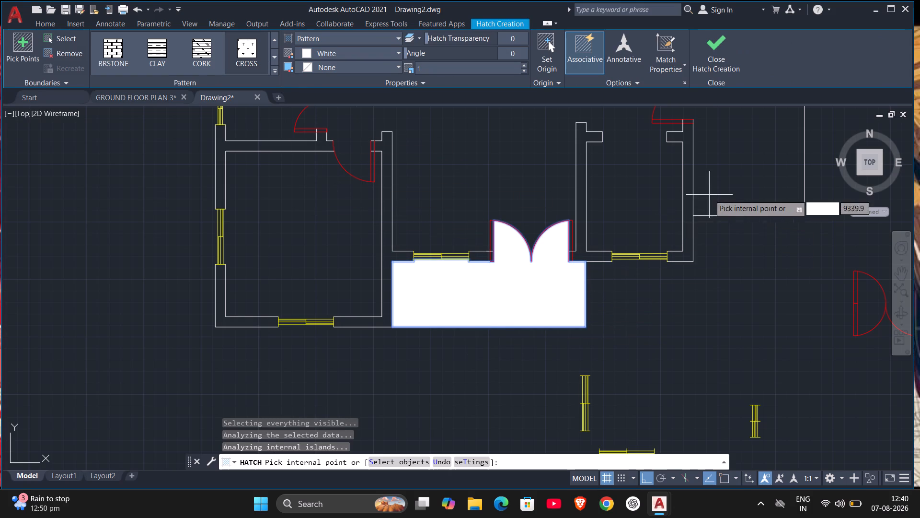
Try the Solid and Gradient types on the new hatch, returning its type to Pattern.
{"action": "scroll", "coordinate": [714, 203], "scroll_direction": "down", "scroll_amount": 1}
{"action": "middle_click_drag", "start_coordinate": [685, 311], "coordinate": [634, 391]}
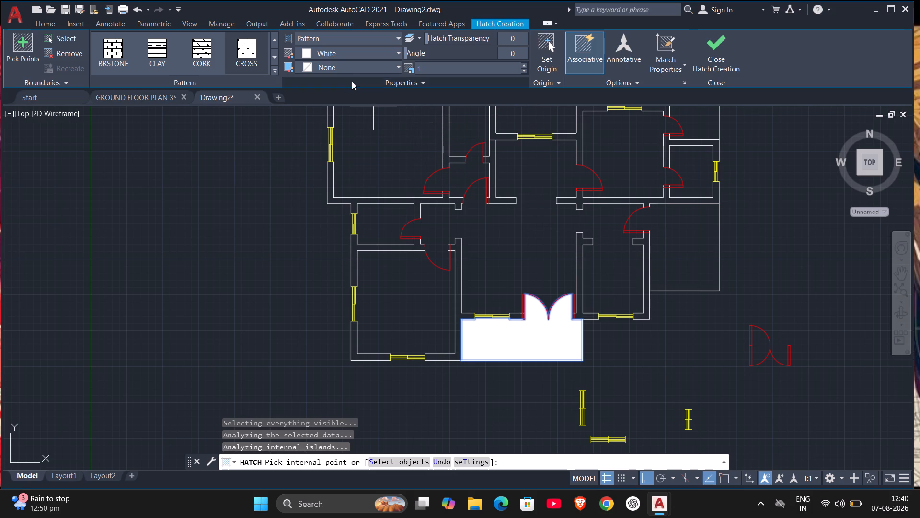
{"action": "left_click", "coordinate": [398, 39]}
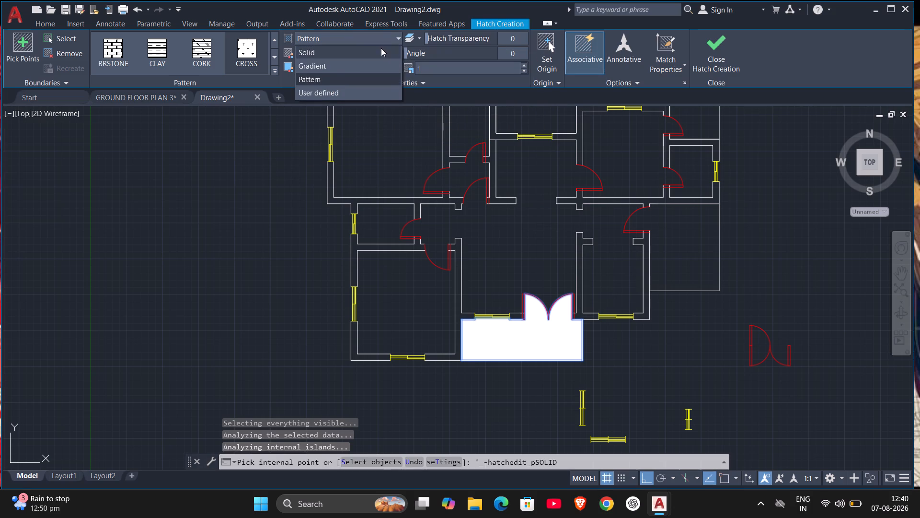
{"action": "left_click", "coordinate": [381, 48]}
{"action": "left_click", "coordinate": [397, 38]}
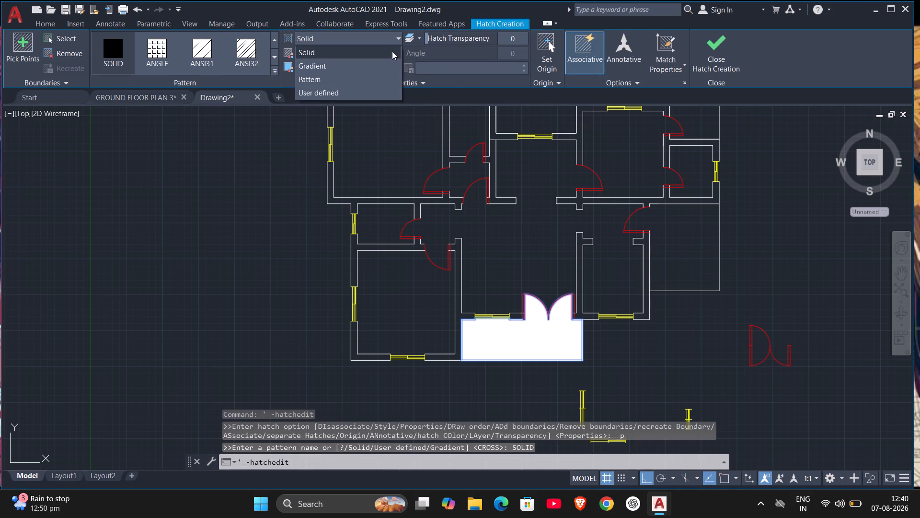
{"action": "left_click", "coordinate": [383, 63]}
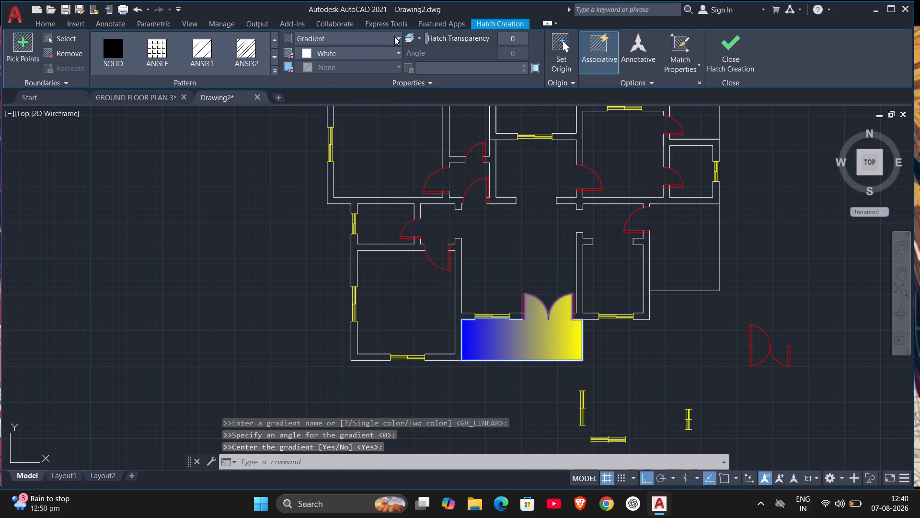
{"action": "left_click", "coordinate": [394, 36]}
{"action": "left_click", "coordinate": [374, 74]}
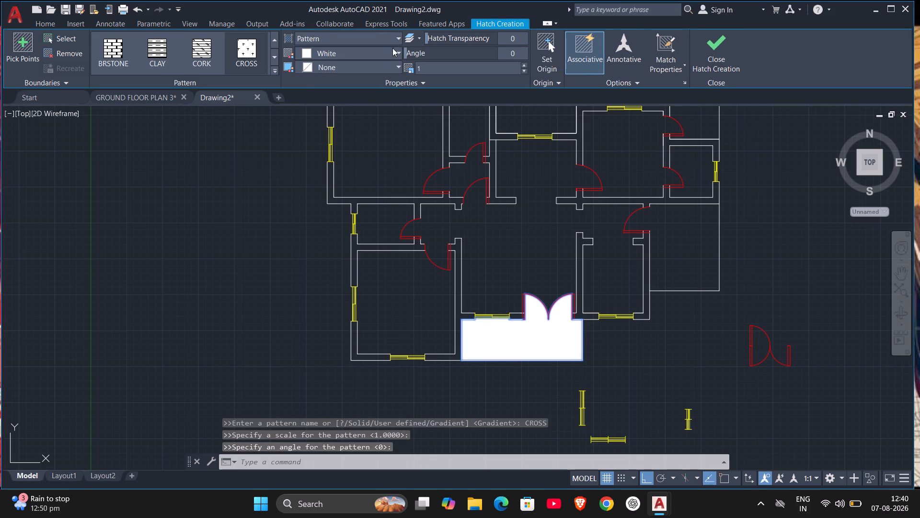
Choose CROSS as the hatch's pattern and finish the hatch.
{"action": "left_click", "coordinate": [244, 41]}
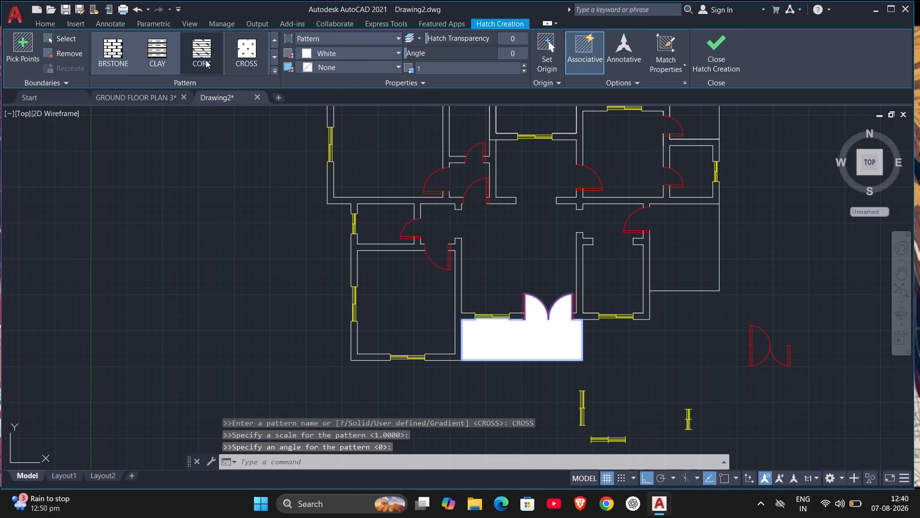
{"action": "right_click", "coordinate": [513, 344]}
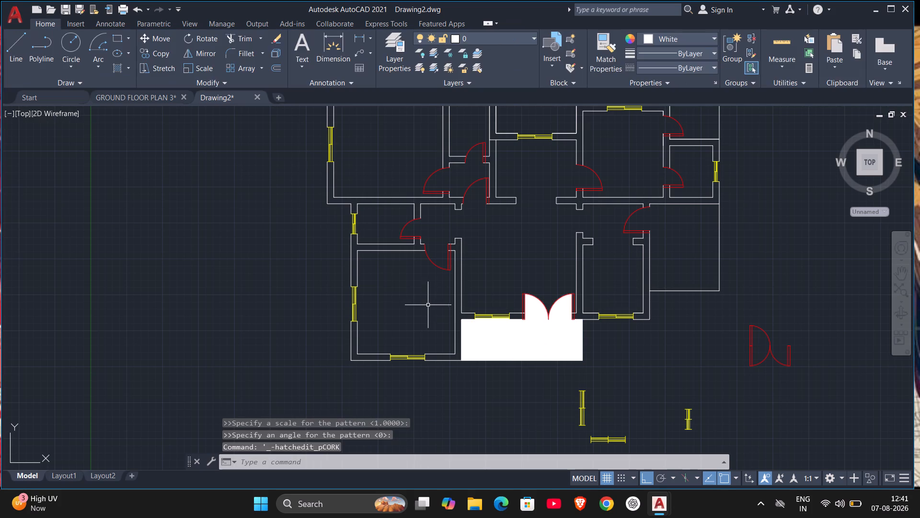
Open the properties of the hatch south of the double door and set its linetype scale to 2.
{"action": "left_click", "coordinate": [532, 344]}
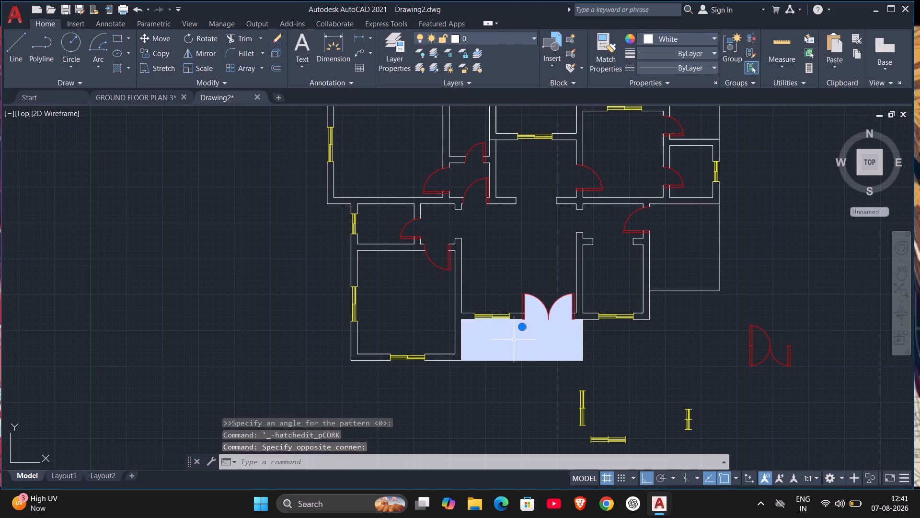
{"action": "right_click", "coordinate": [501, 343]}
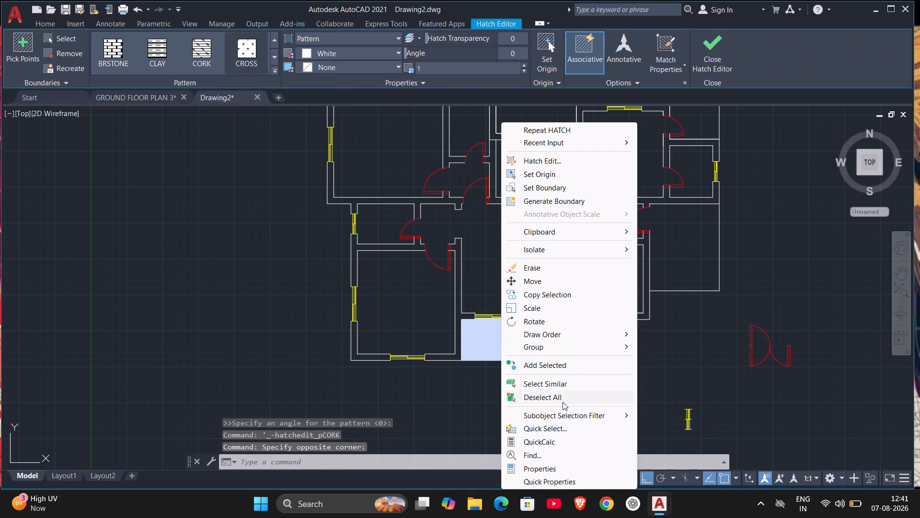
{"action": "left_click", "coordinate": [550, 467]}
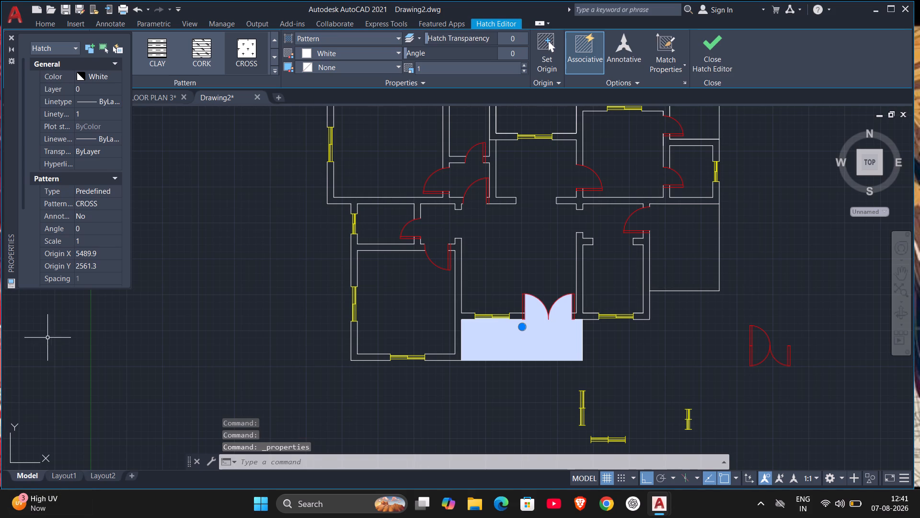
{"action": "scroll", "coordinate": [76, 153], "scroll_direction": "down", "scroll_amount": 2}
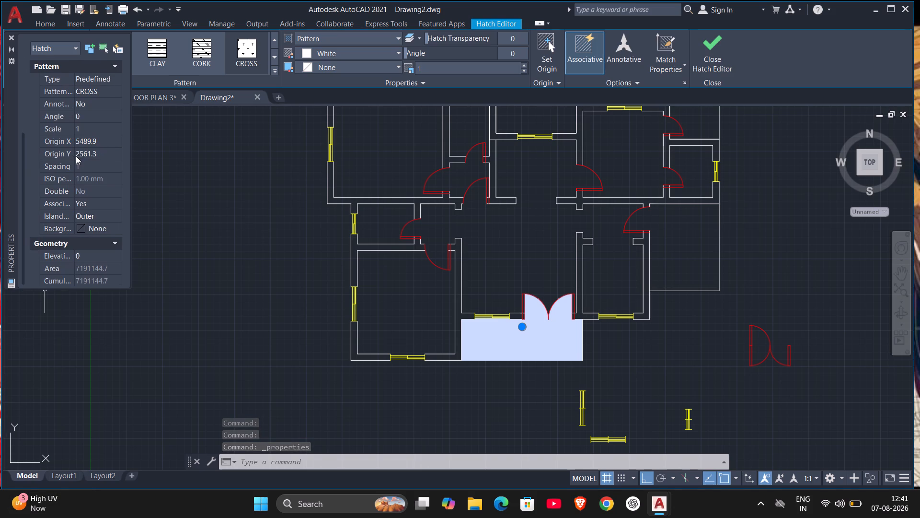
{"action": "scroll", "coordinate": [76, 156], "scroll_direction": "down", "scroll_amount": 4}
{"action": "scroll", "coordinate": [76, 156], "scroll_direction": "up", "scroll_amount": 5}
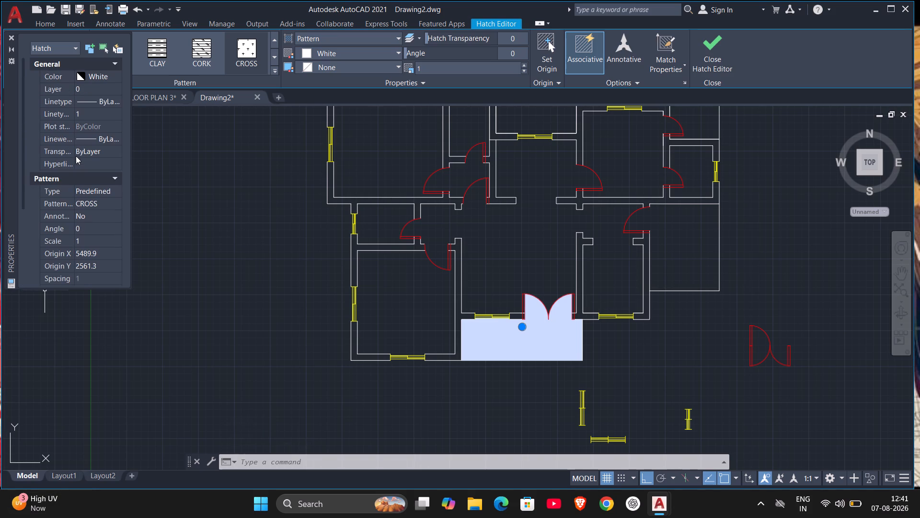
{"action": "scroll", "coordinate": [76, 156], "scroll_direction": "up", "scroll_amount": 1}
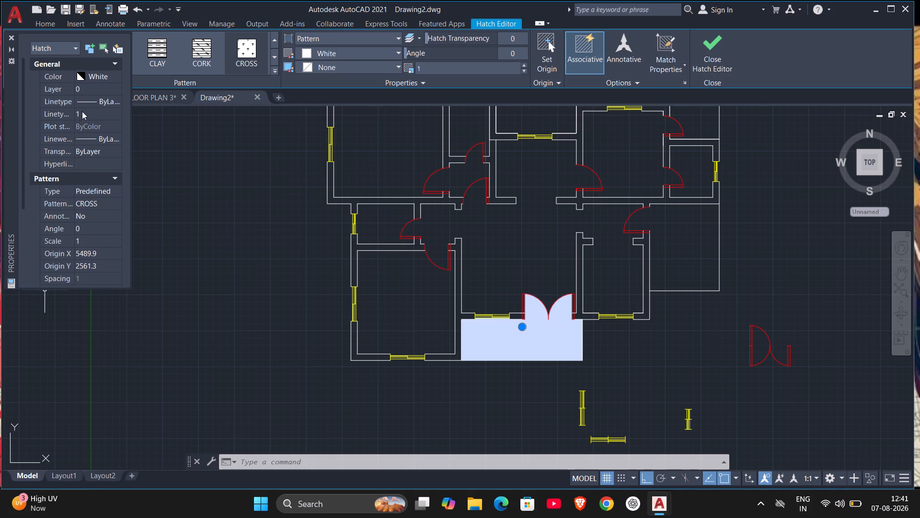
{"action": "left_click", "coordinate": [82, 111]}
{"action": "key", "text": "BackSpace"}
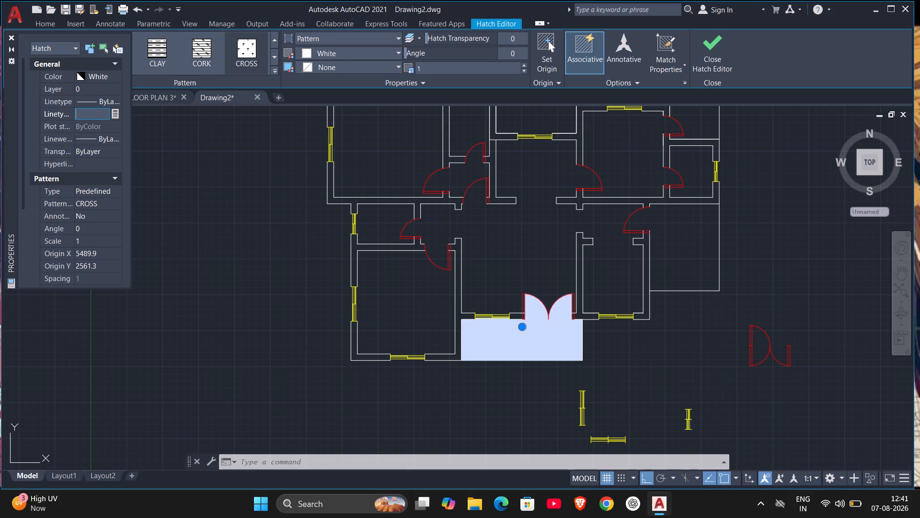
{"action": "key", "text": "0"}
{"action": "key", "text": "BackSpace"}
{"action": "key", "text": "2"}
{"action": "key", "text": "Return"}
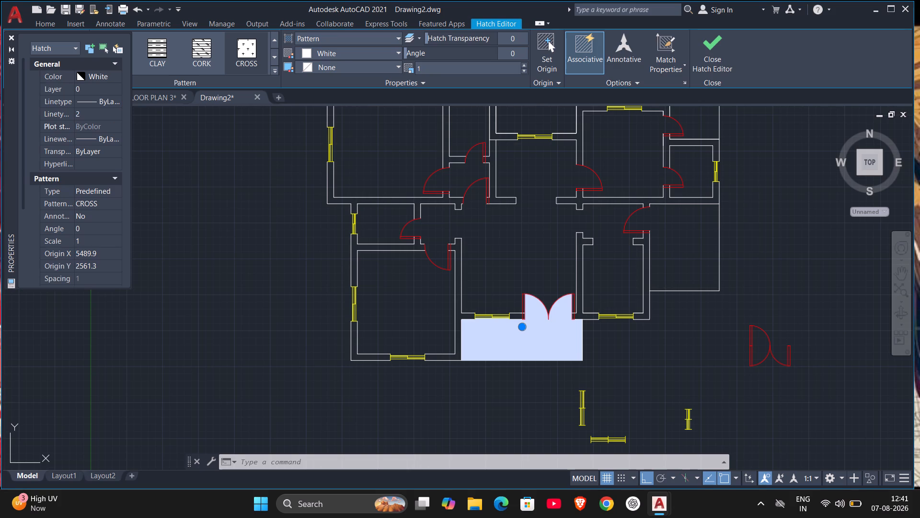
{"action": "left_click", "coordinate": [285, 229]}
{"action": "key", "text": "Escape"}
Make the hatch non-associative and try to match its properties using the current origin.
{"action": "left_click", "coordinate": [583, 48]}
{"action": "left_click", "coordinate": [581, 61]}
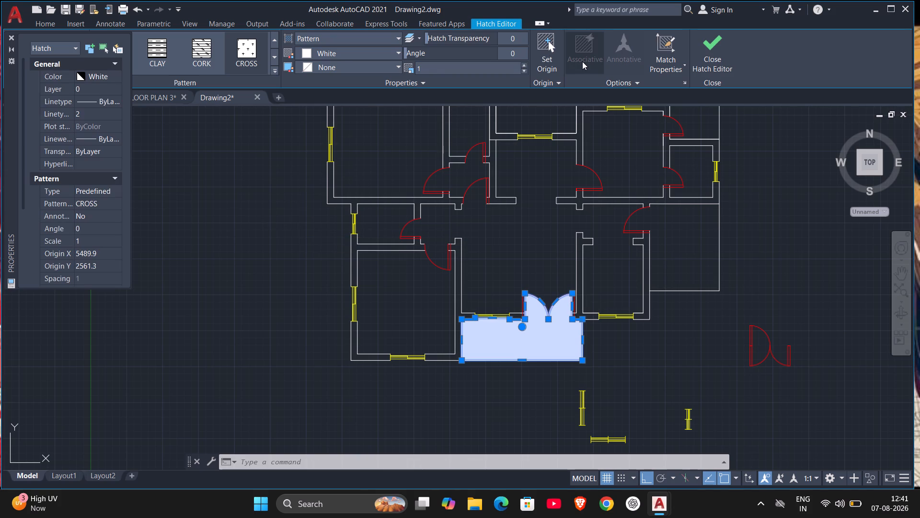
{"action": "left_click", "coordinate": [592, 48]}
{"action": "left_click", "coordinate": [681, 63]}
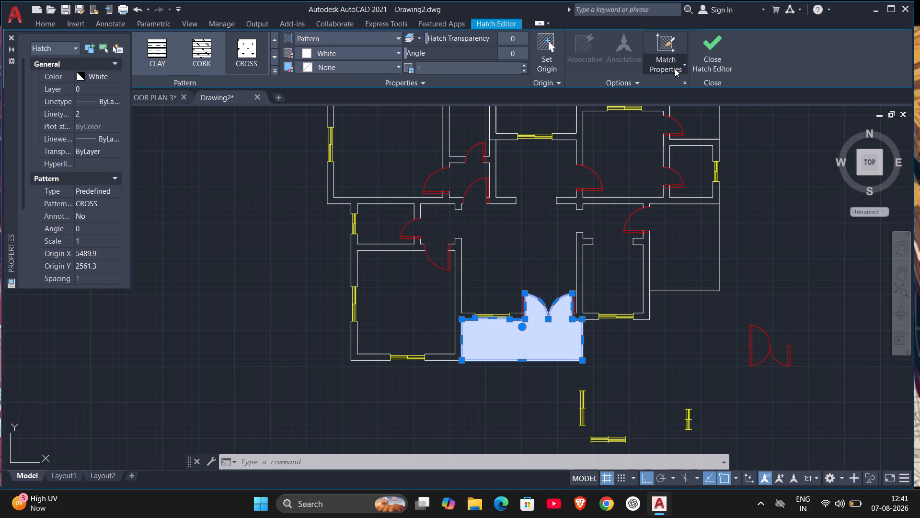
{"action": "key", "text": "Escape"}
{"action": "key", "text": "Escape"}
{"action": "key", "text": "Escape"}
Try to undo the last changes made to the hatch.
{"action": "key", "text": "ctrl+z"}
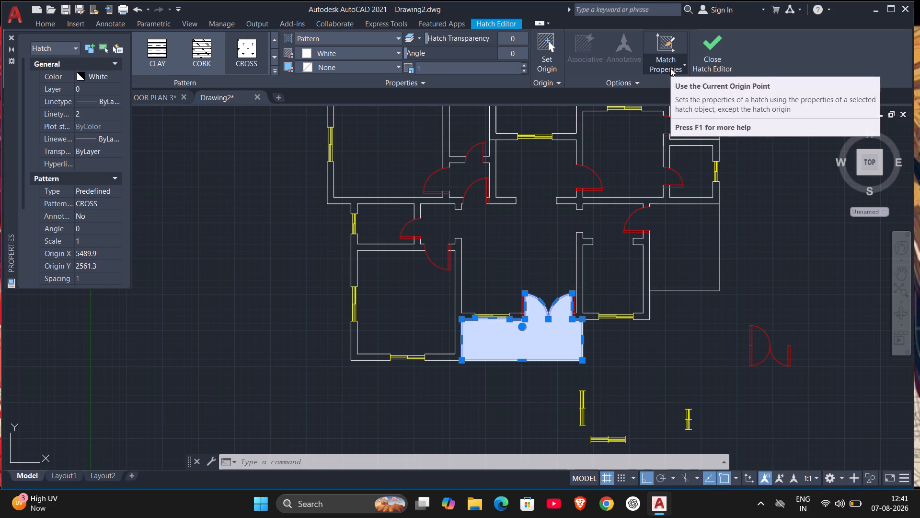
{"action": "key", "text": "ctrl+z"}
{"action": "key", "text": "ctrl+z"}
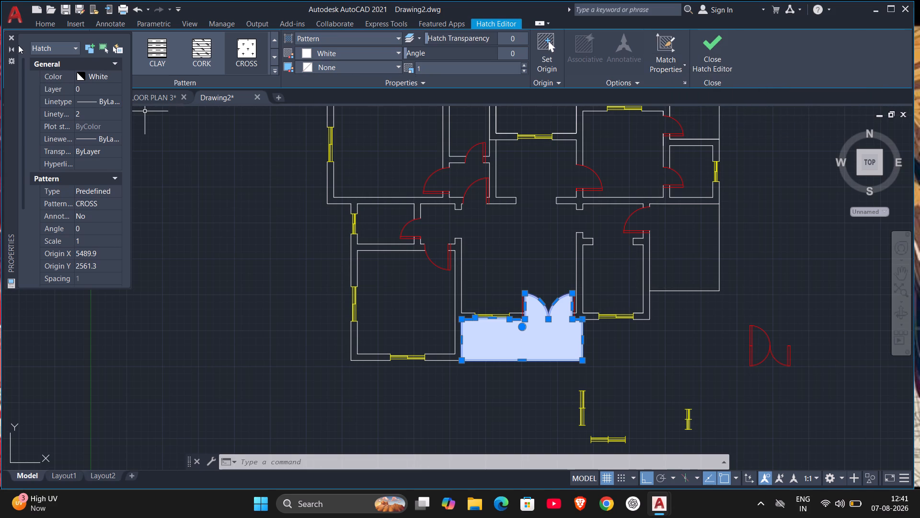
Close the display of the hatch's object properties.
{"action": "left_click", "coordinate": [69, 46]}
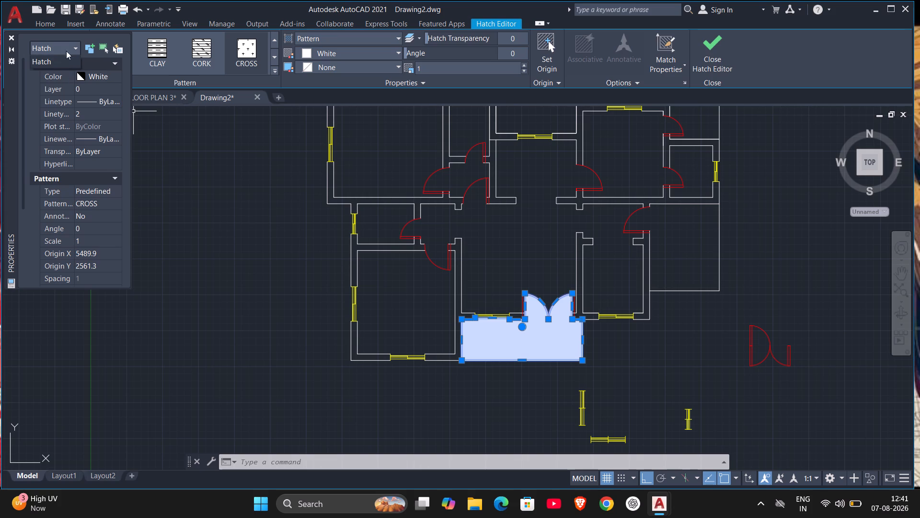
{"action": "left_click", "coordinate": [71, 44]}
{"action": "left_click", "coordinate": [10, 40]}
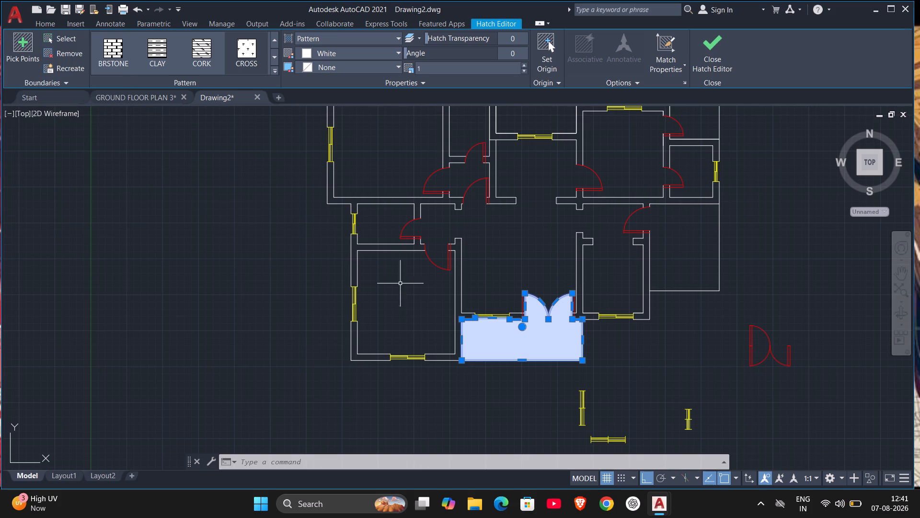
Erase the hatch covering the area south of the double door.
{"action": "key", "text": "F12"}
{"action": "key", "text": "Delete"}
{"action": "key", "text": "Delete"}
{"action": "key", "text": "Delete"}
{"action": "key", "text": "Delete"}
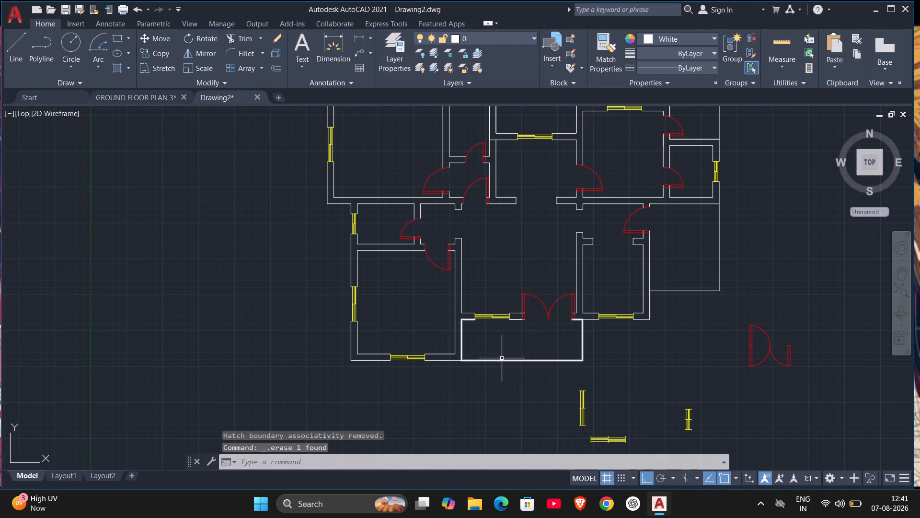
Hatch the area south of the double door with the white CROSS pattern at scale 1, setting the hatch origin inside that area.
{"action": "key", "text": "h"}
{"action": "key", "text": "Return"}
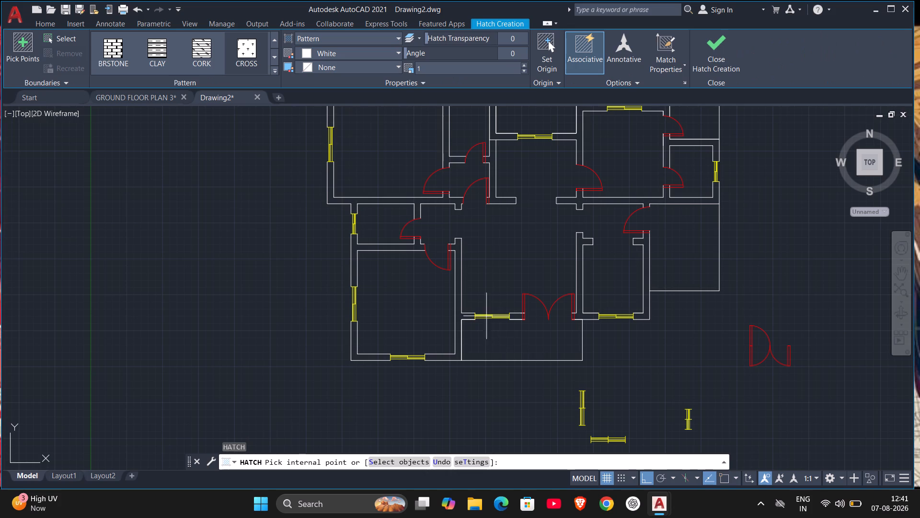
{"action": "left_click", "coordinate": [243, 47]}
{"action": "left_click", "coordinate": [248, 56]}
{"action": "left_click", "coordinate": [393, 66]}
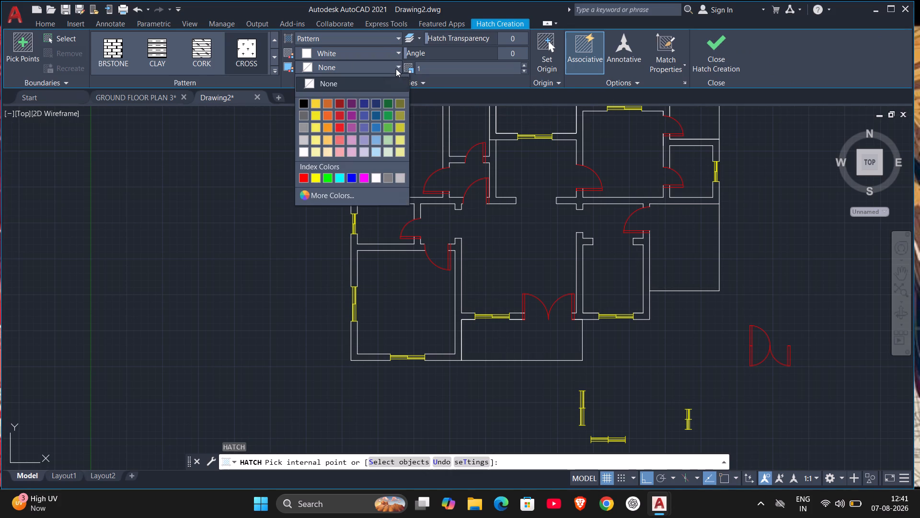
{"action": "left_click", "coordinate": [396, 69]}
{"action": "left_click", "coordinate": [398, 51]}
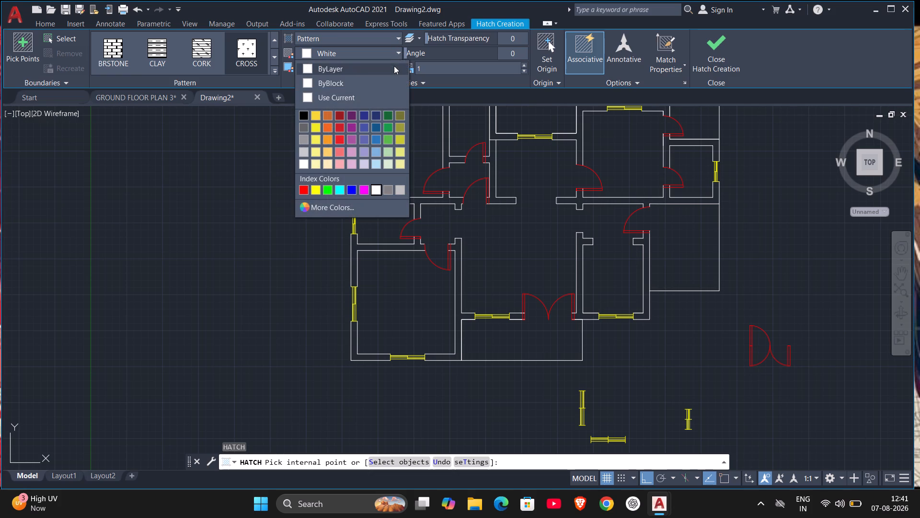
{"action": "left_click", "coordinate": [396, 51]}
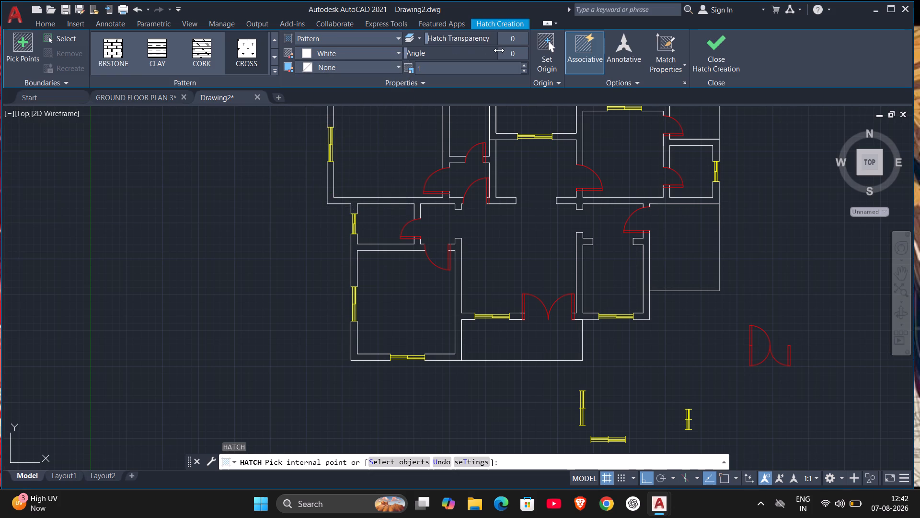
{"action": "left_click", "coordinate": [544, 52]}
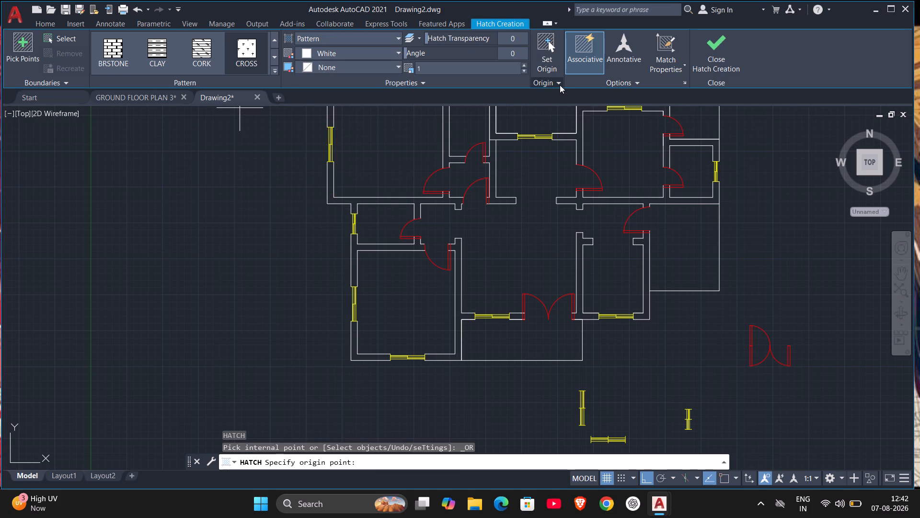
{"action": "left_click", "coordinate": [558, 85]}
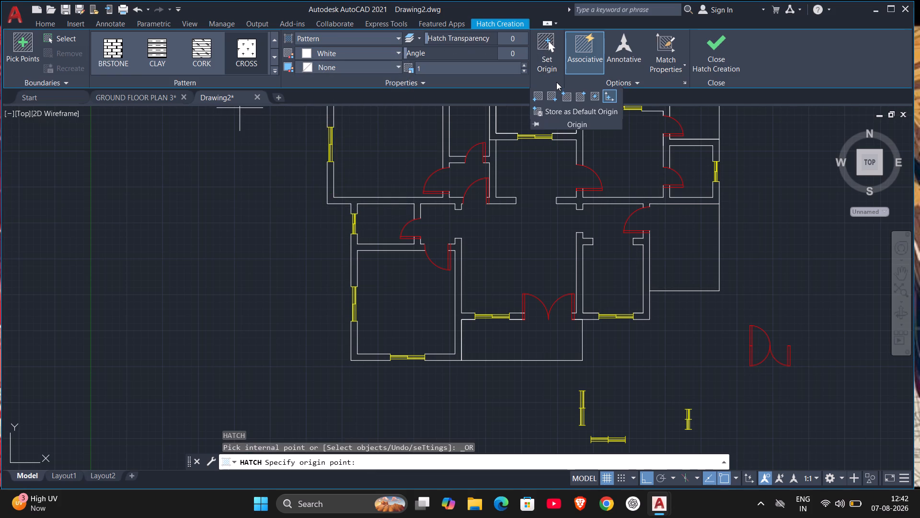
{"action": "left_click", "coordinate": [557, 80]}
{"action": "left_click", "coordinate": [636, 82]}
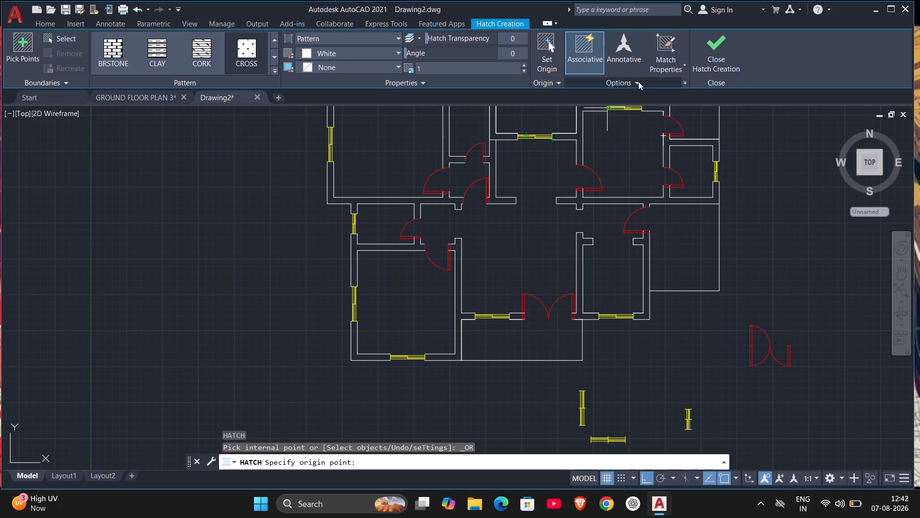
{"action": "left_click", "coordinate": [638, 82]}
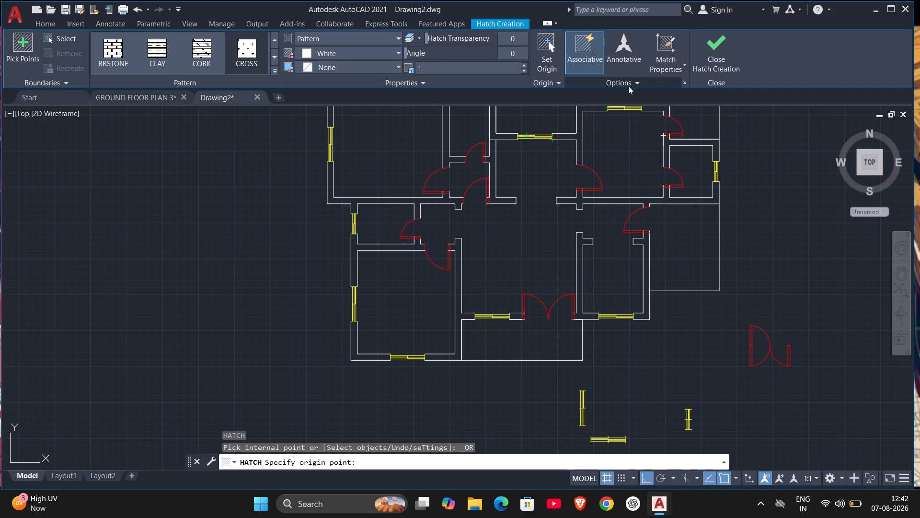
{"action": "left_click", "coordinate": [628, 86]}
{"action": "left_click", "coordinate": [577, 63]}
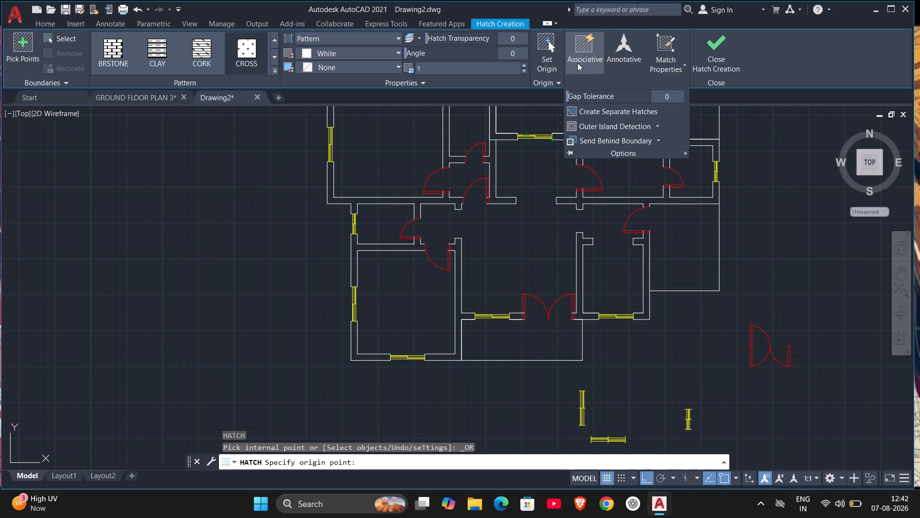
{"action": "left_click", "coordinate": [579, 54]}
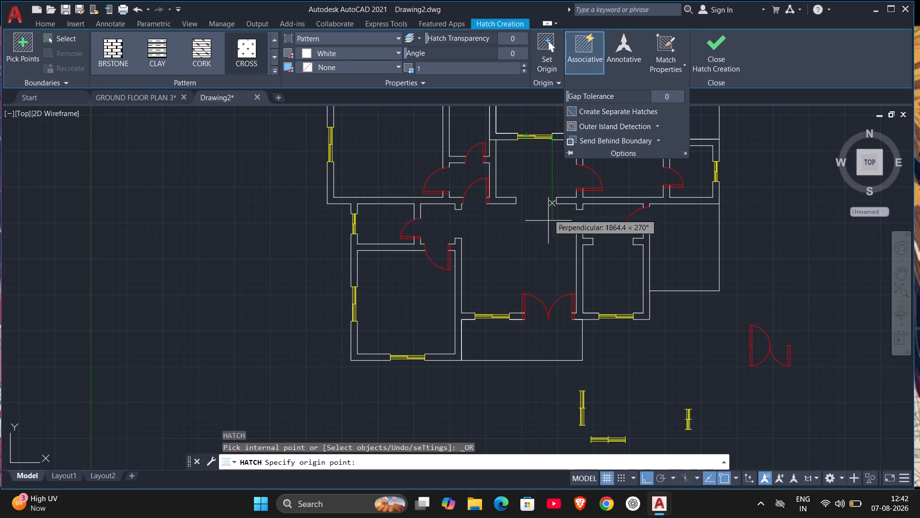
{"action": "left_click", "coordinate": [497, 338]}
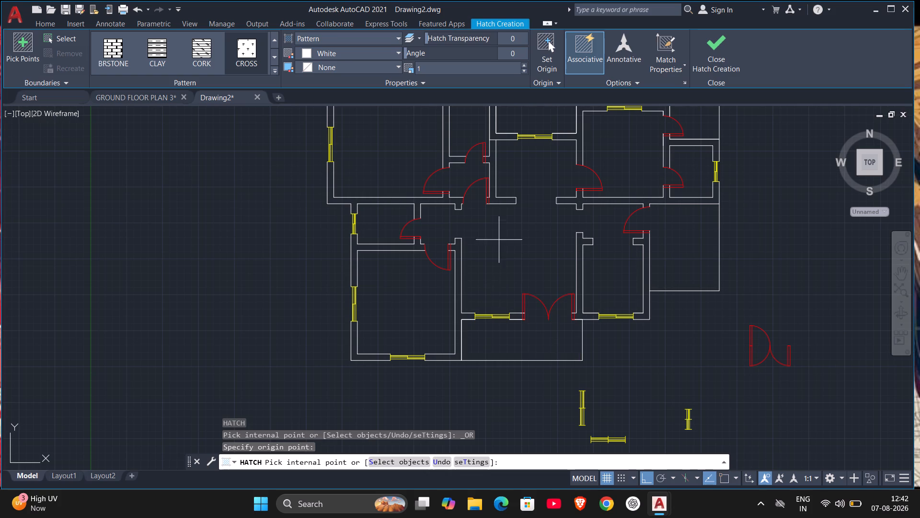
{"action": "left_click", "coordinate": [516, 335]}
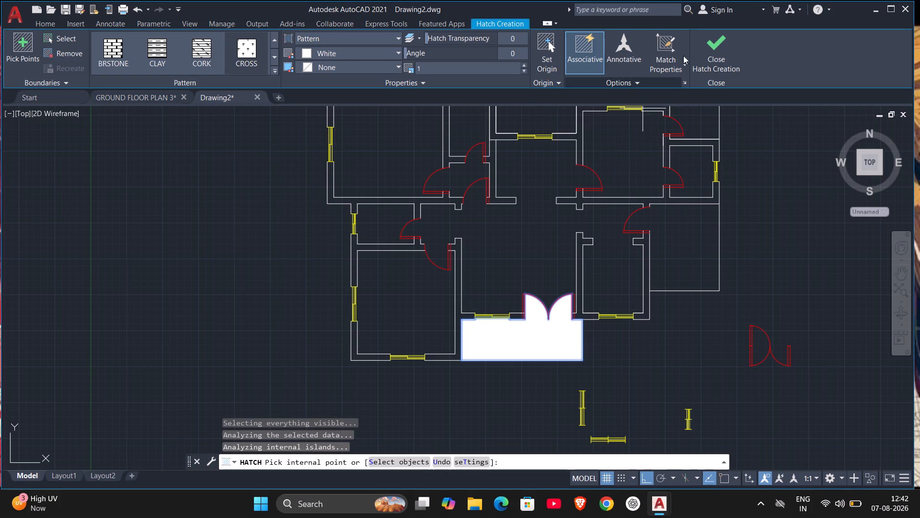
{"action": "left_click", "coordinate": [708, 53]}
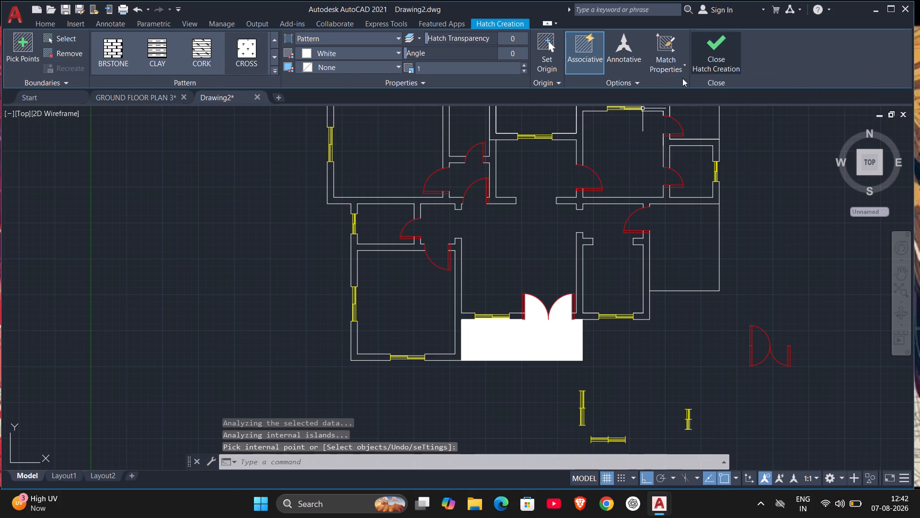
Open the properties of the new hatch south of the double door and set its linetype scale to 0.5.
{"action": "scroll", "coordinate": [591, 353], "scroll_direction": "down", "scroll_amount": 4}
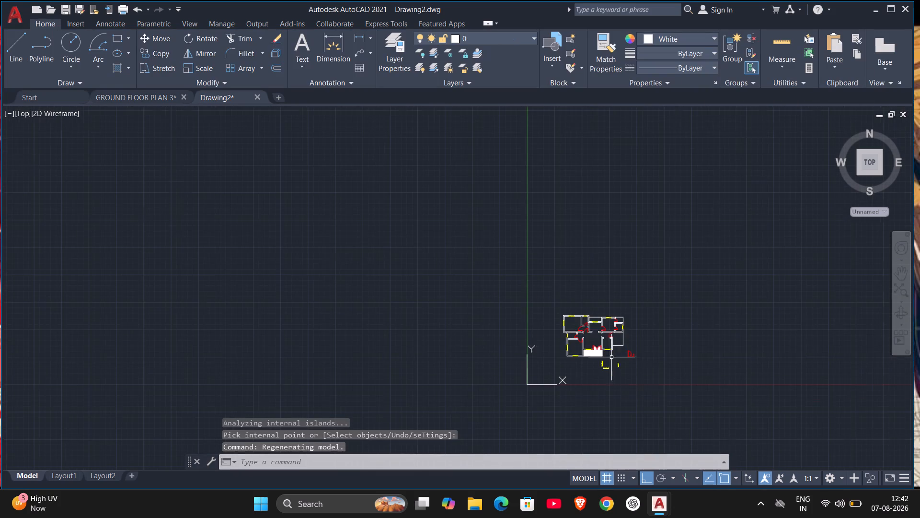
{"action": "scroll", "coordinate": [620, 356], "scroll_direction": "up", "scroll_amount": 4}
{"action": "left_click", "coordinate": [431, 331]}
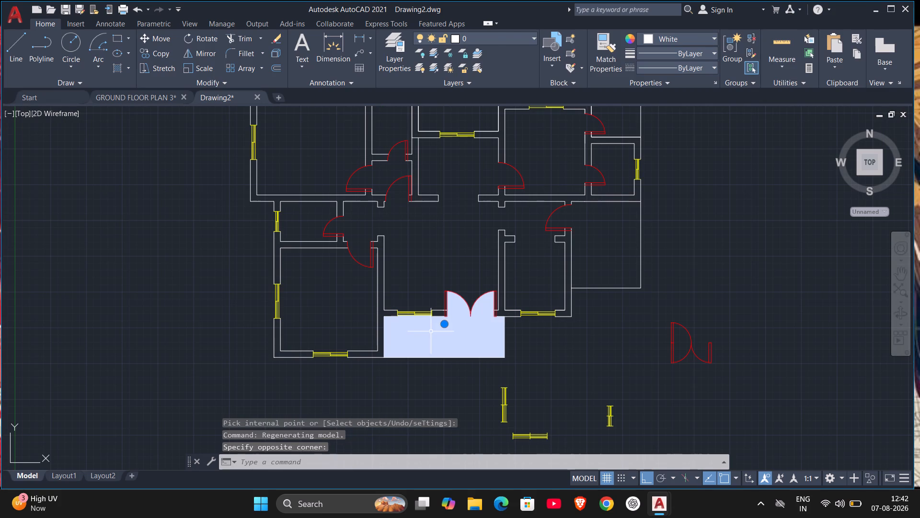
{"action": "right_click", "coordinate": [438, 341]}
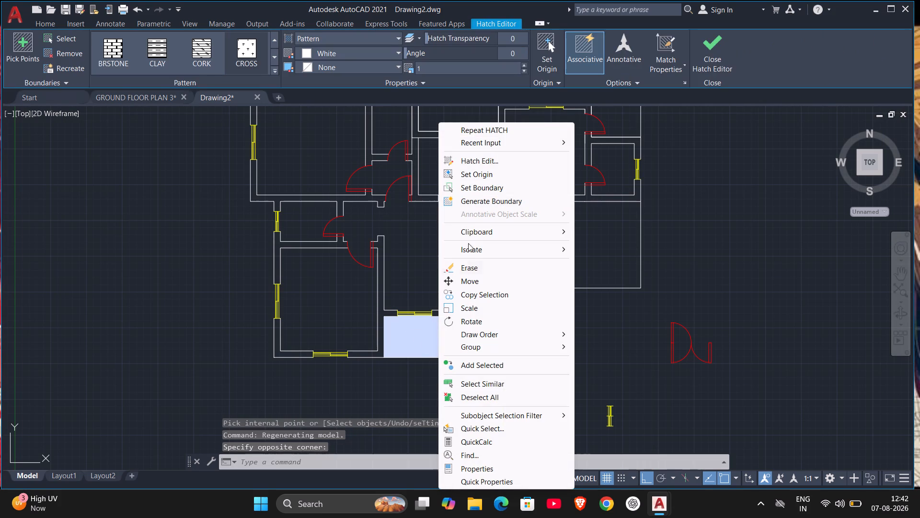
{"action": "left_click", "coordinate": [494, 469]}
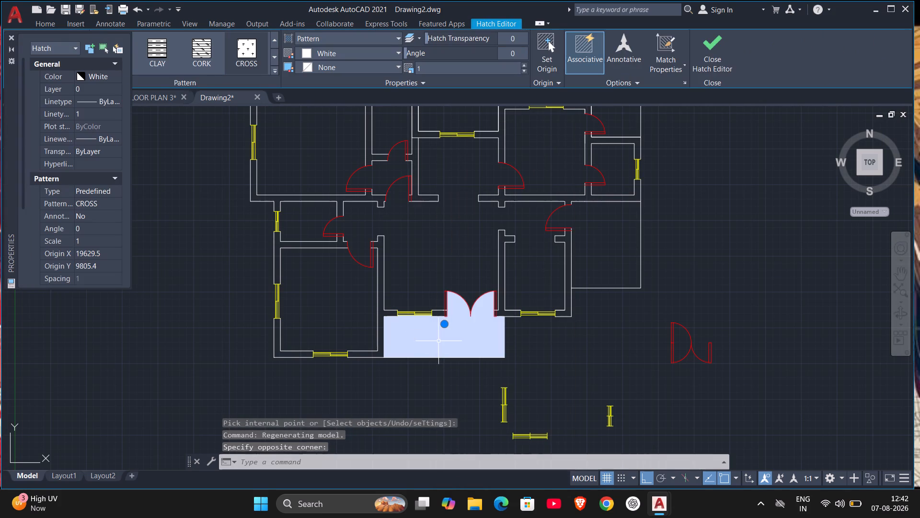
{"action": "left_click", "coordinate": [85, 109]}
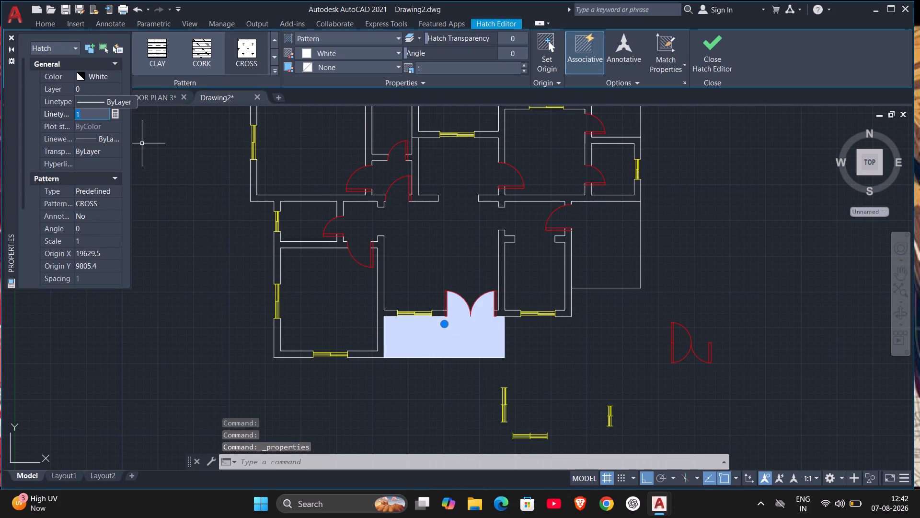
{"action": "key", "text": "BackSpace"}
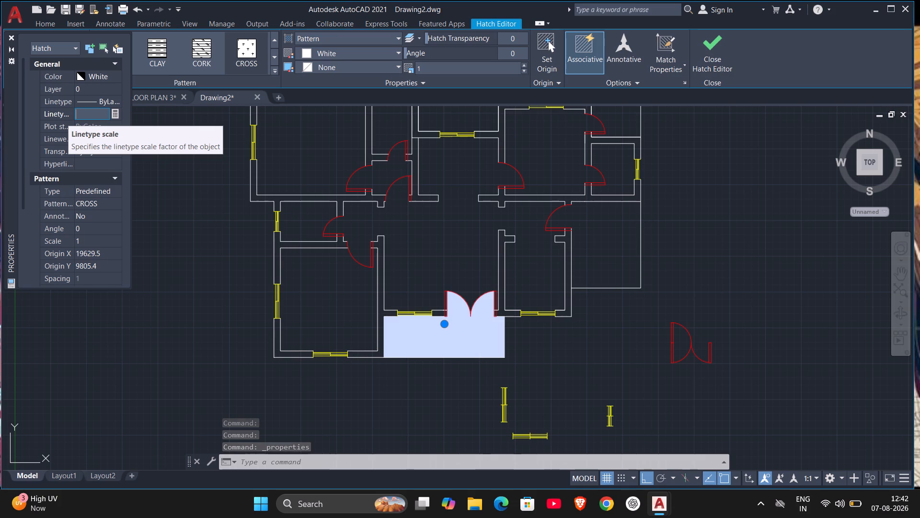
{"action": "type", "text": "0.5"}
{"action": "key", "text": "Return"}
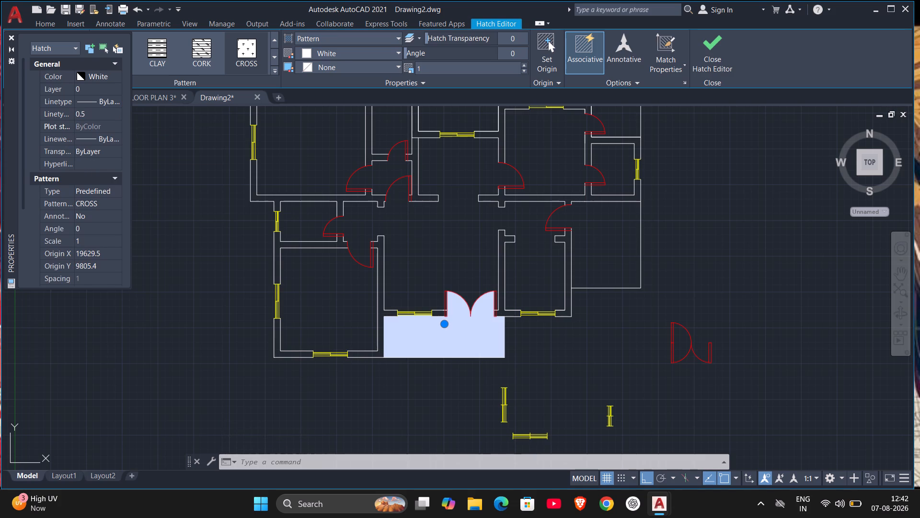
Widen the hatch's property display and set the hatch's linetype scale to 0.005.
{"action": "scroll", "coordinate": [91, 218], "scroll_direction": "down", "scroll_amount": 1}
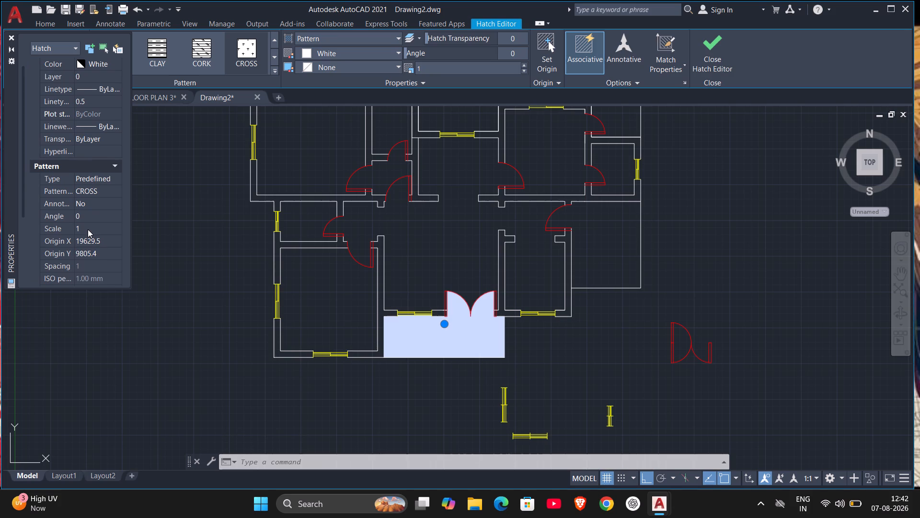
{"action": "scroll", "coordinate": [88, 227], "scroll_direction": "down", "scroll_amount": 1}
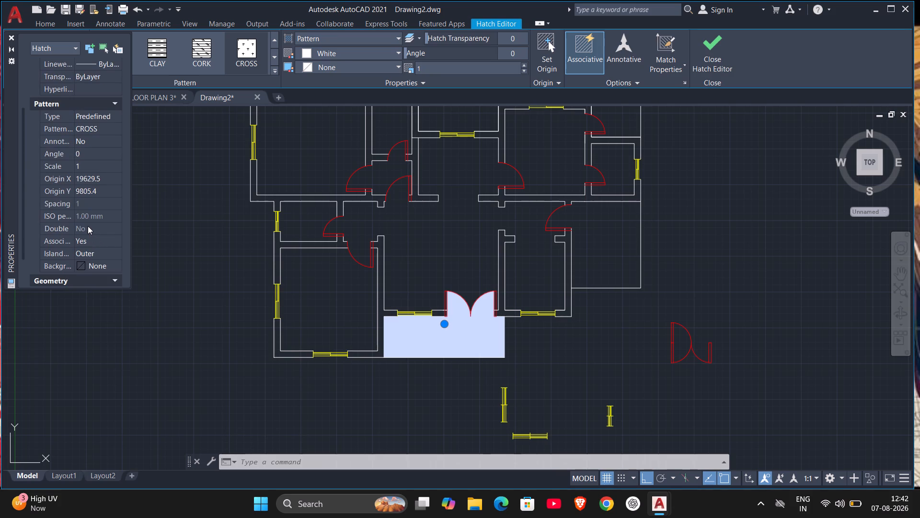
{"action": "scroll", "coordinate": [88, 226], "scroll_direction": "down", "scroll_amount": 3}
{"action": "scroll", "coordinate": [88, 225], "scroll_direction": "up", "scroll_amount": 3}
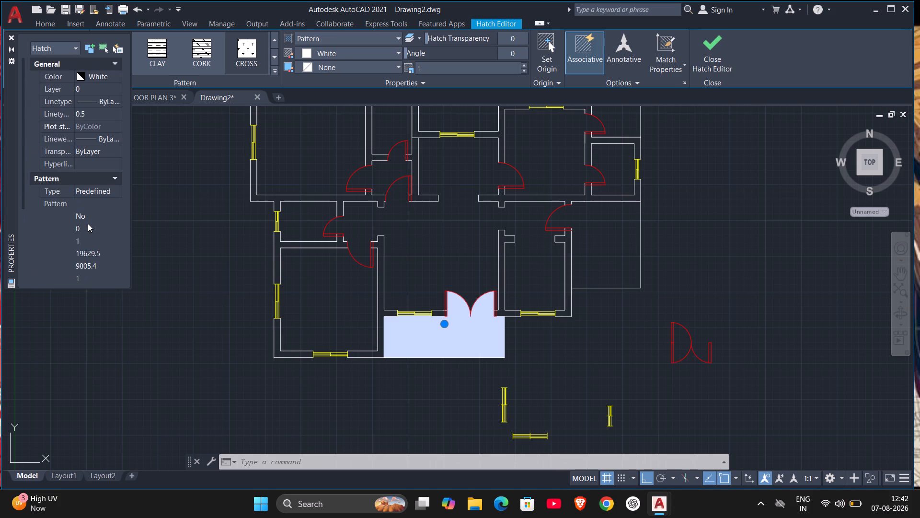
{"action": "scroll", "coordinate": [88, 224], "scroll_direction": "up", "scroll_amount": 4}
{"action": "left_click", "coordinate": [65, 113]}
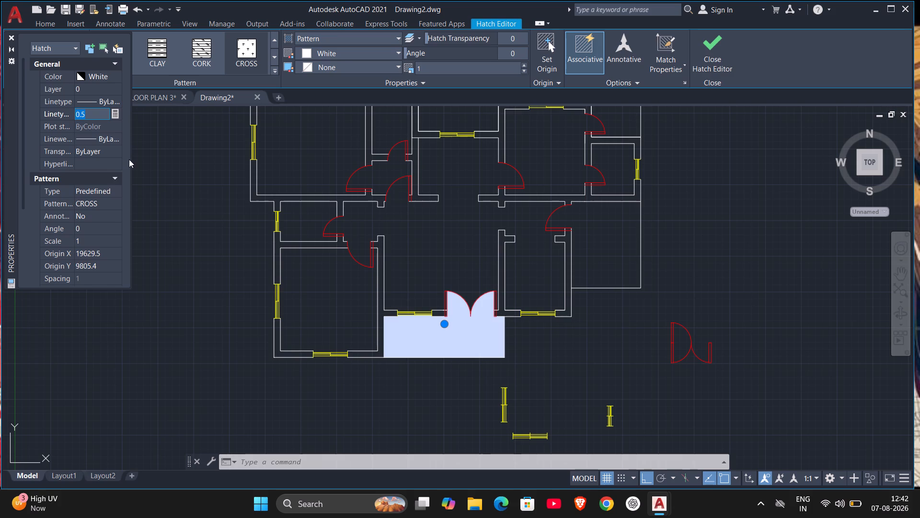
{"action": "left_click_drag", "start_coordinate": [131, 159], "coordinate": [203, 175]}
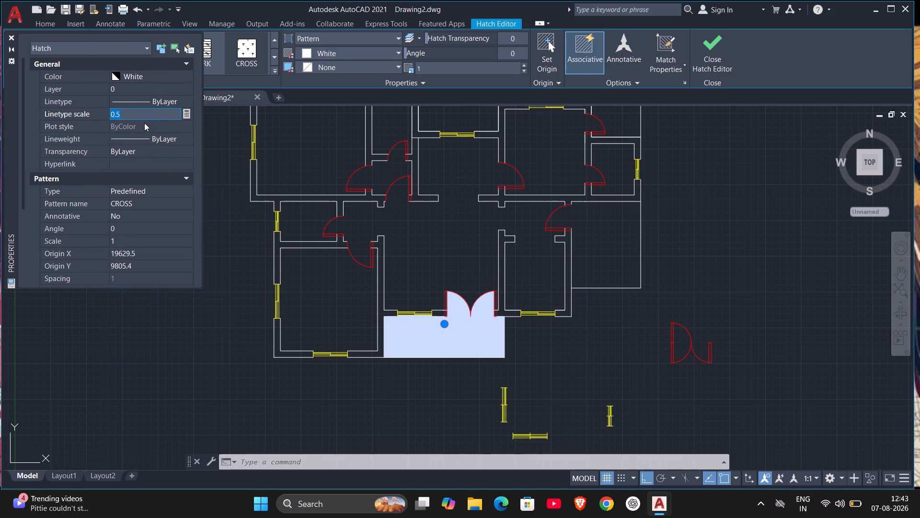
{"action": "left_click", "coordinate": [186, 116]}
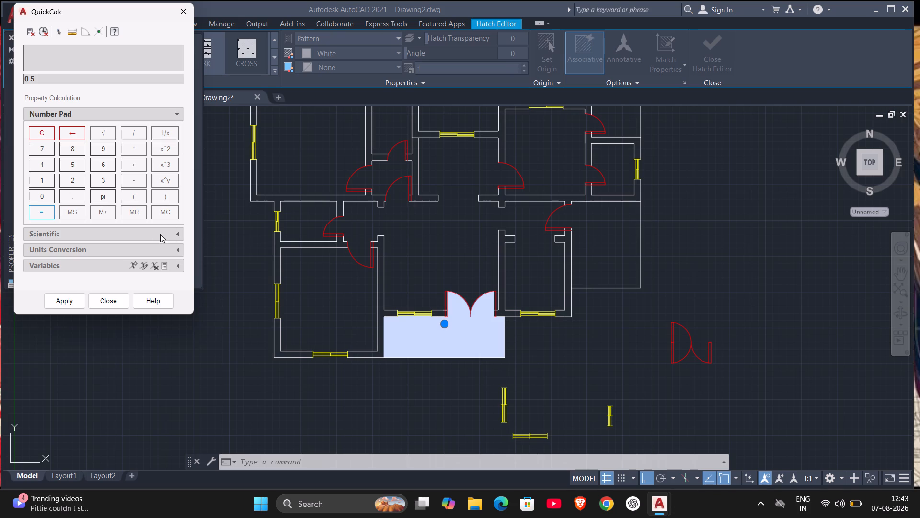
{"action": "left_click_drag", "start_coordinate": [119, 295], "coordinate": [117, 299]}
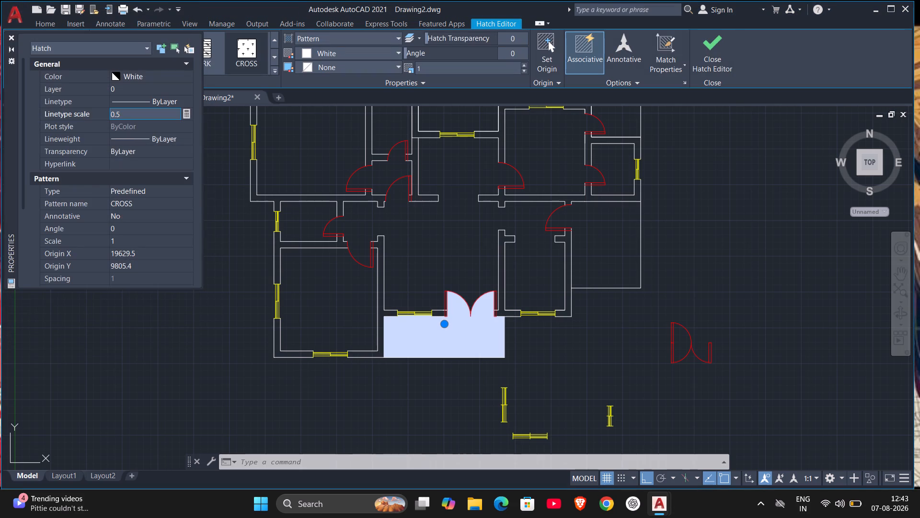
{"action": "left_click", "coordinate": [128, 119]}
{"action": "key", "text": "BackSpace"}
{"action": "key", "text": "BackSpace"}
{"action": "type", "text": "0.005"}
{"action": "key", "text": "Return"}
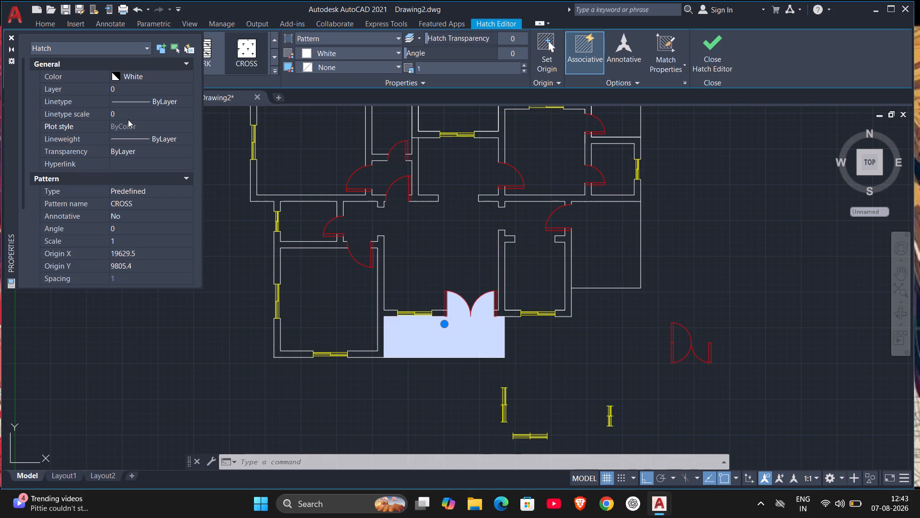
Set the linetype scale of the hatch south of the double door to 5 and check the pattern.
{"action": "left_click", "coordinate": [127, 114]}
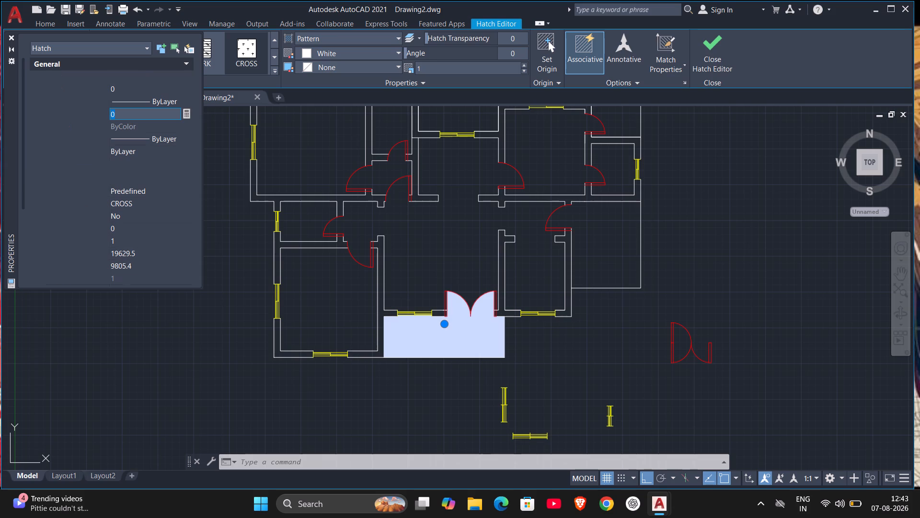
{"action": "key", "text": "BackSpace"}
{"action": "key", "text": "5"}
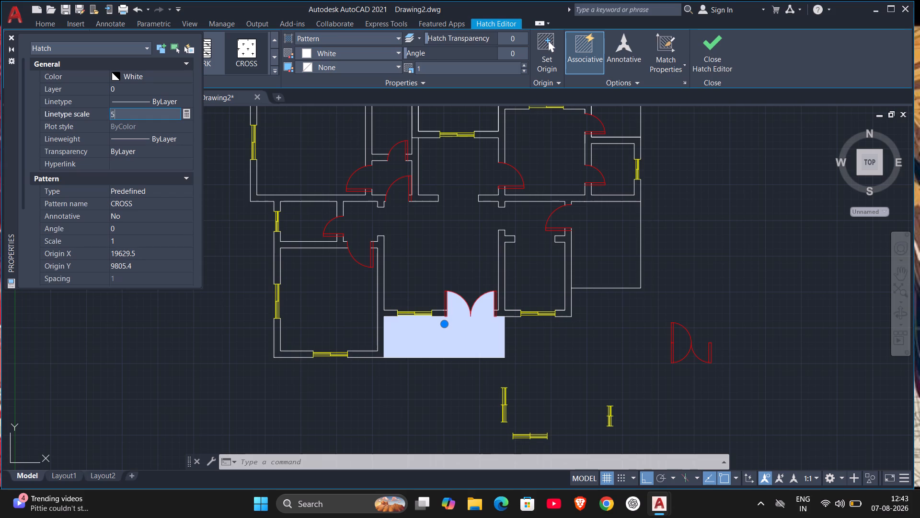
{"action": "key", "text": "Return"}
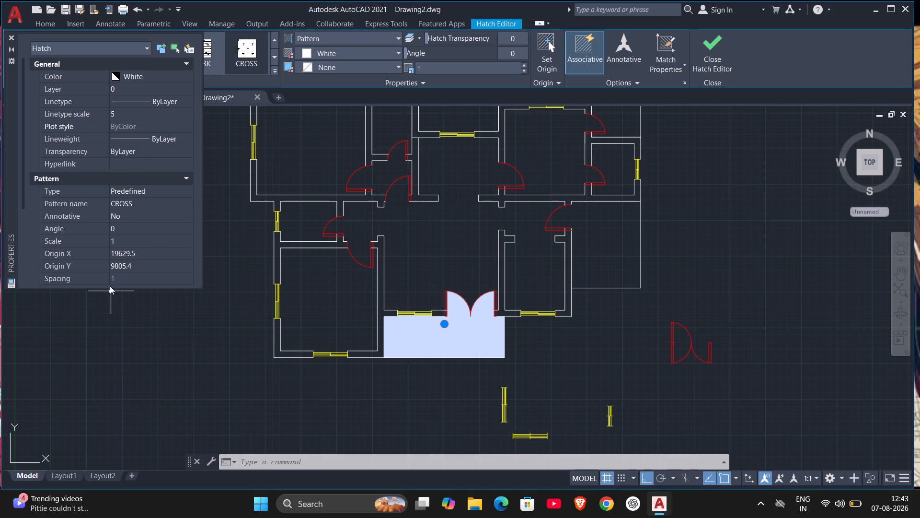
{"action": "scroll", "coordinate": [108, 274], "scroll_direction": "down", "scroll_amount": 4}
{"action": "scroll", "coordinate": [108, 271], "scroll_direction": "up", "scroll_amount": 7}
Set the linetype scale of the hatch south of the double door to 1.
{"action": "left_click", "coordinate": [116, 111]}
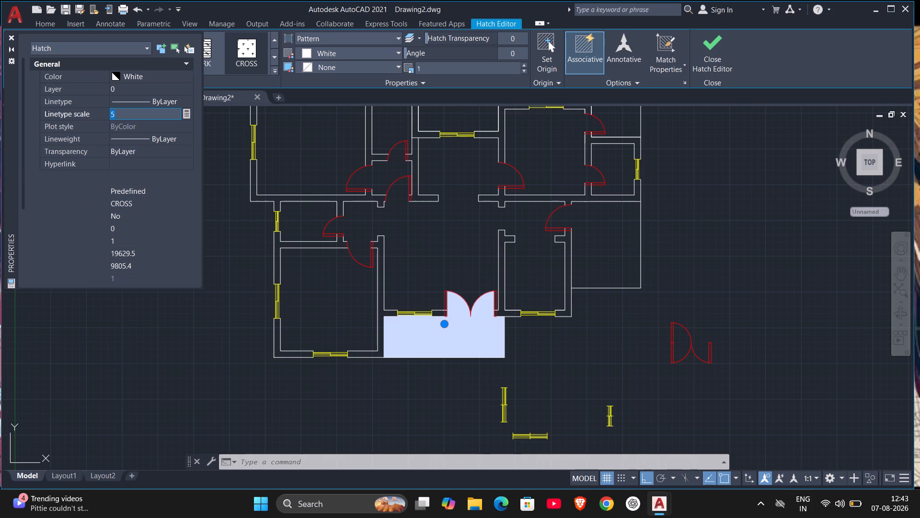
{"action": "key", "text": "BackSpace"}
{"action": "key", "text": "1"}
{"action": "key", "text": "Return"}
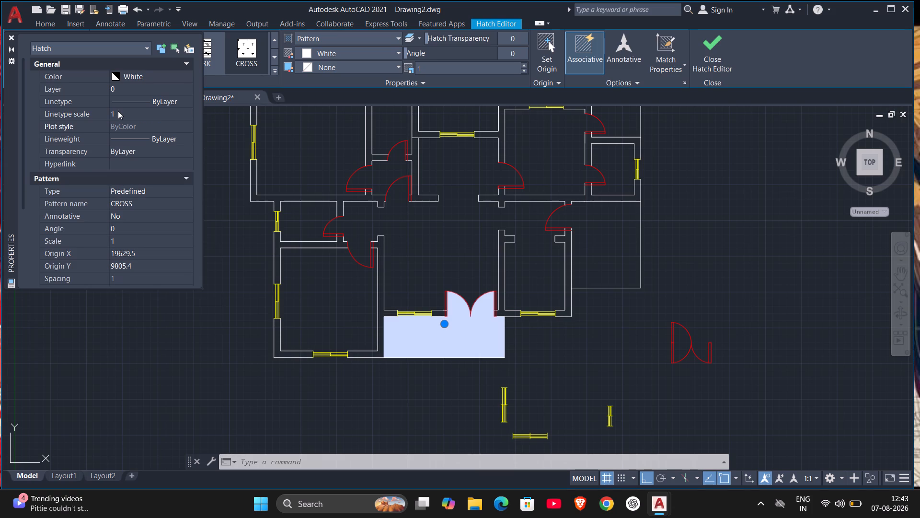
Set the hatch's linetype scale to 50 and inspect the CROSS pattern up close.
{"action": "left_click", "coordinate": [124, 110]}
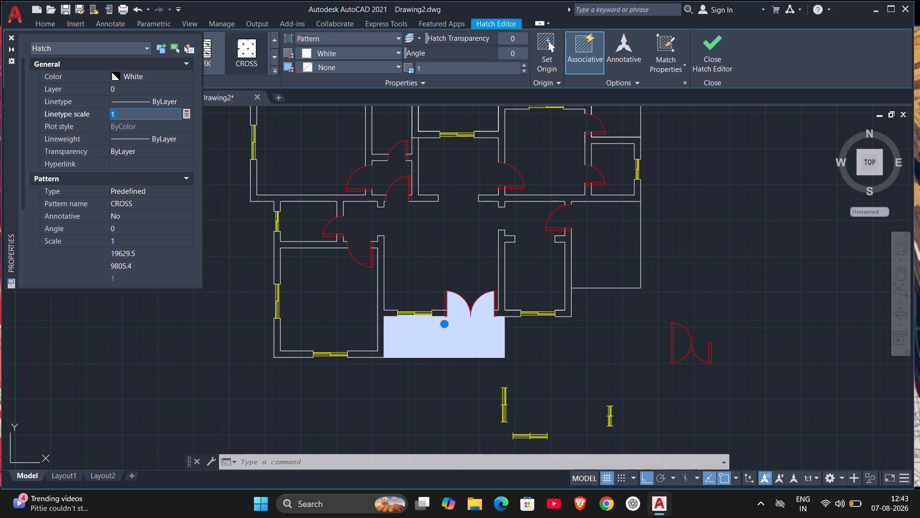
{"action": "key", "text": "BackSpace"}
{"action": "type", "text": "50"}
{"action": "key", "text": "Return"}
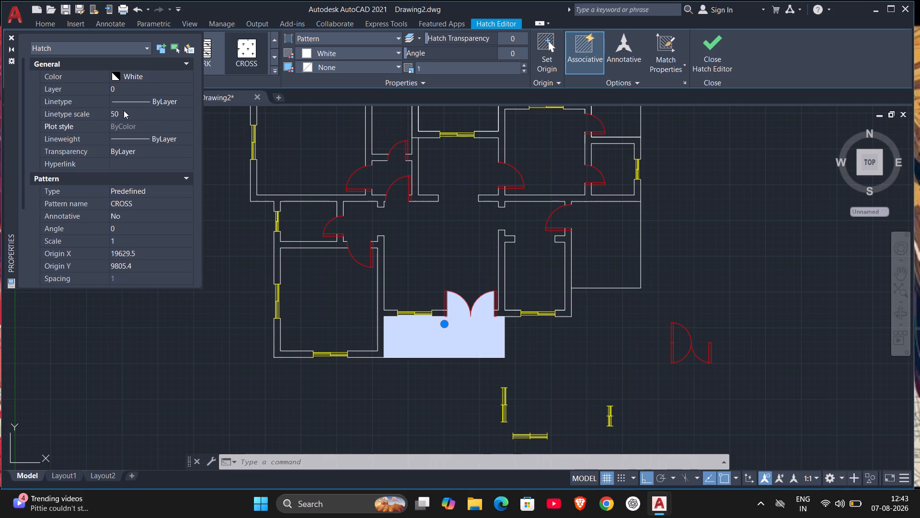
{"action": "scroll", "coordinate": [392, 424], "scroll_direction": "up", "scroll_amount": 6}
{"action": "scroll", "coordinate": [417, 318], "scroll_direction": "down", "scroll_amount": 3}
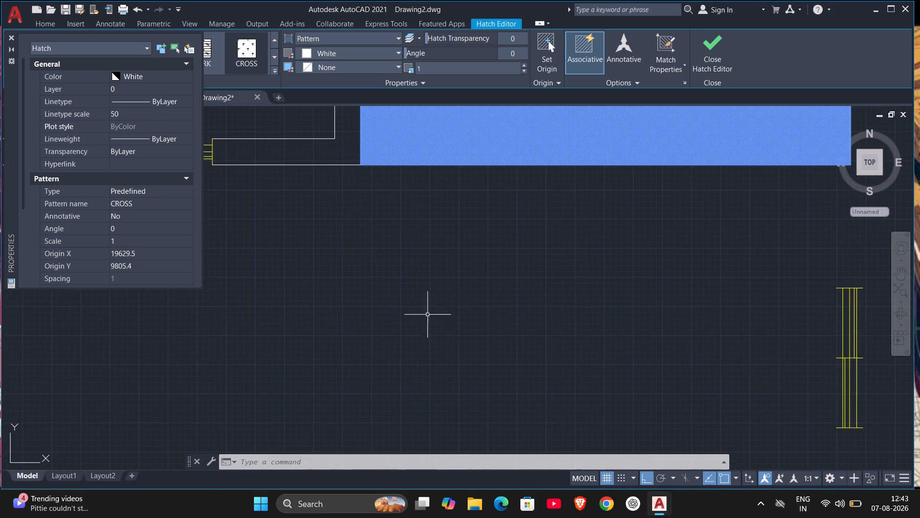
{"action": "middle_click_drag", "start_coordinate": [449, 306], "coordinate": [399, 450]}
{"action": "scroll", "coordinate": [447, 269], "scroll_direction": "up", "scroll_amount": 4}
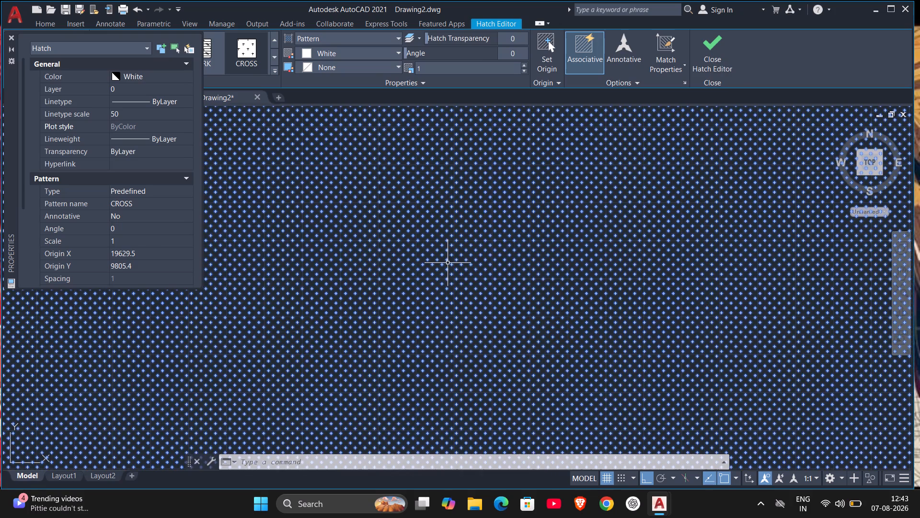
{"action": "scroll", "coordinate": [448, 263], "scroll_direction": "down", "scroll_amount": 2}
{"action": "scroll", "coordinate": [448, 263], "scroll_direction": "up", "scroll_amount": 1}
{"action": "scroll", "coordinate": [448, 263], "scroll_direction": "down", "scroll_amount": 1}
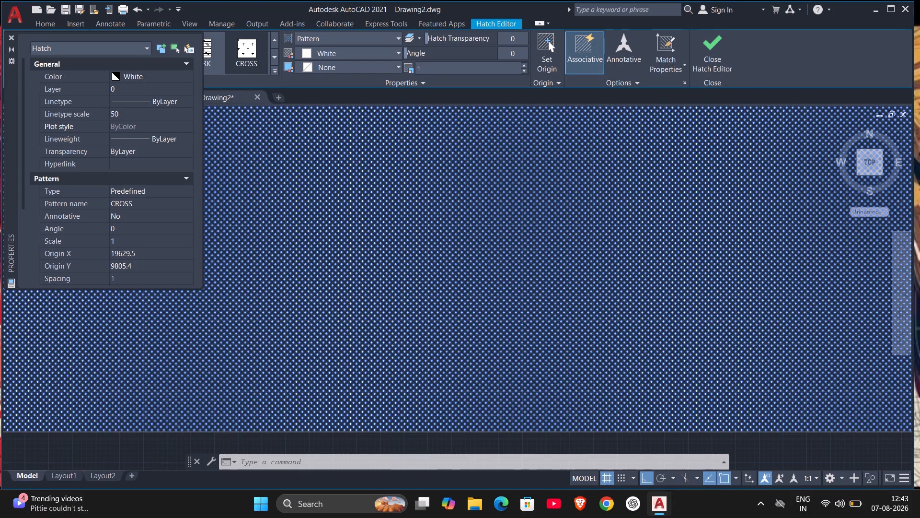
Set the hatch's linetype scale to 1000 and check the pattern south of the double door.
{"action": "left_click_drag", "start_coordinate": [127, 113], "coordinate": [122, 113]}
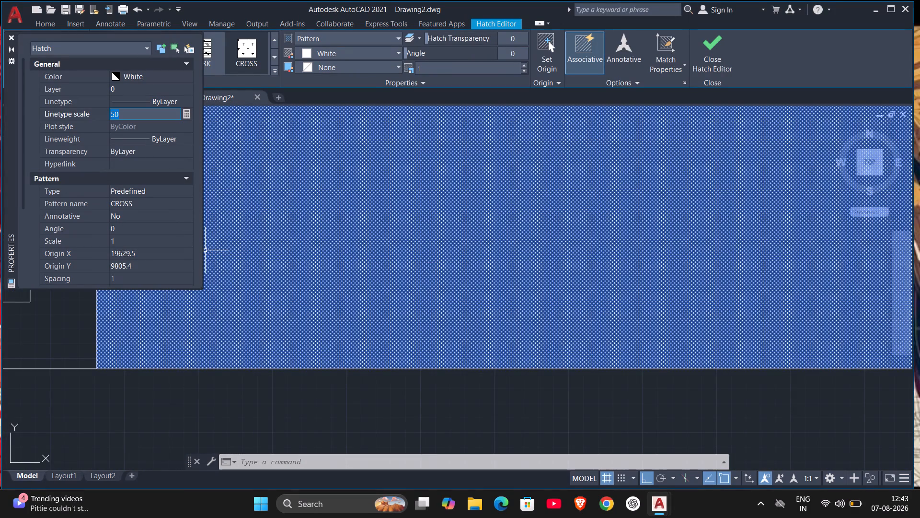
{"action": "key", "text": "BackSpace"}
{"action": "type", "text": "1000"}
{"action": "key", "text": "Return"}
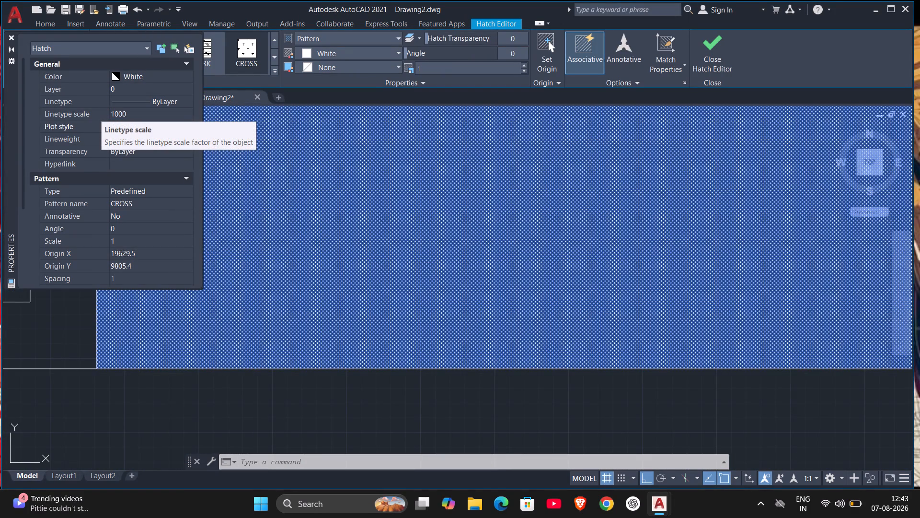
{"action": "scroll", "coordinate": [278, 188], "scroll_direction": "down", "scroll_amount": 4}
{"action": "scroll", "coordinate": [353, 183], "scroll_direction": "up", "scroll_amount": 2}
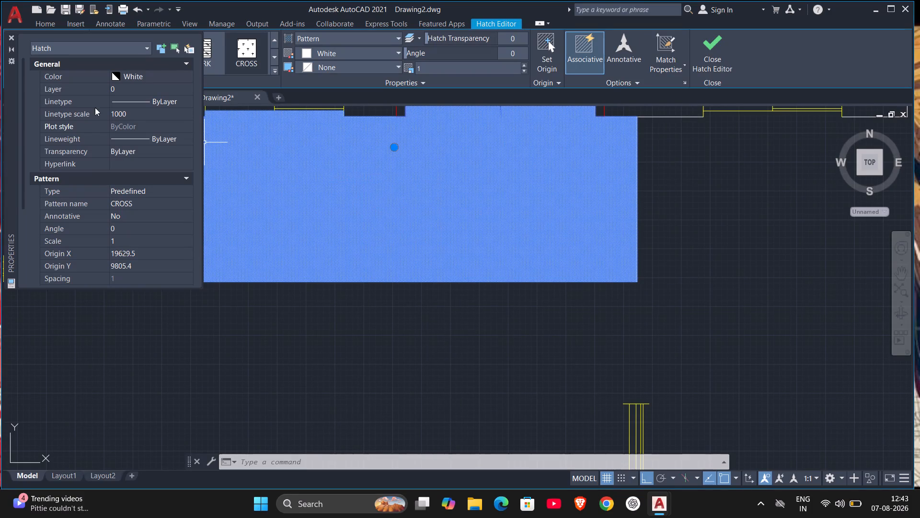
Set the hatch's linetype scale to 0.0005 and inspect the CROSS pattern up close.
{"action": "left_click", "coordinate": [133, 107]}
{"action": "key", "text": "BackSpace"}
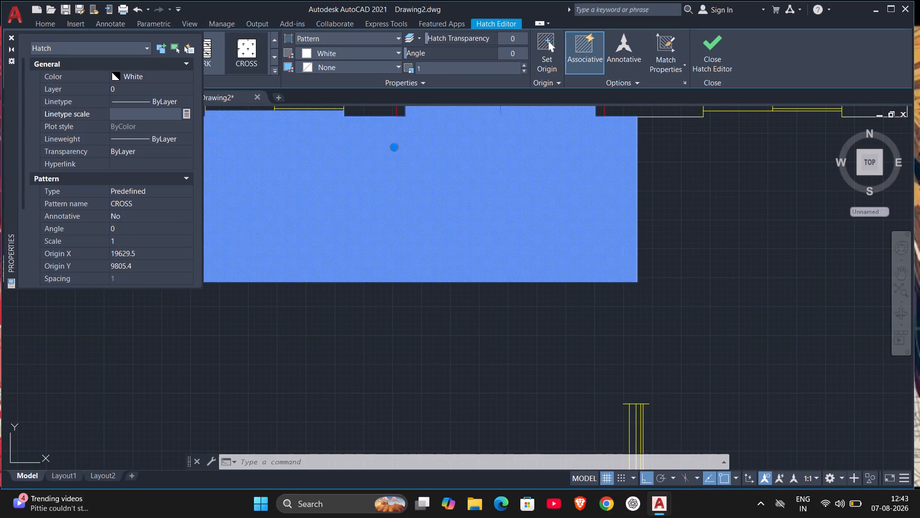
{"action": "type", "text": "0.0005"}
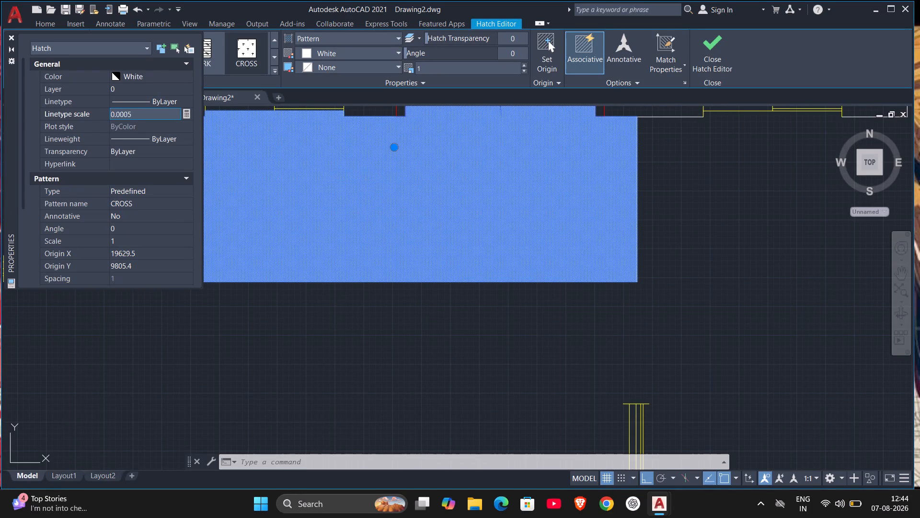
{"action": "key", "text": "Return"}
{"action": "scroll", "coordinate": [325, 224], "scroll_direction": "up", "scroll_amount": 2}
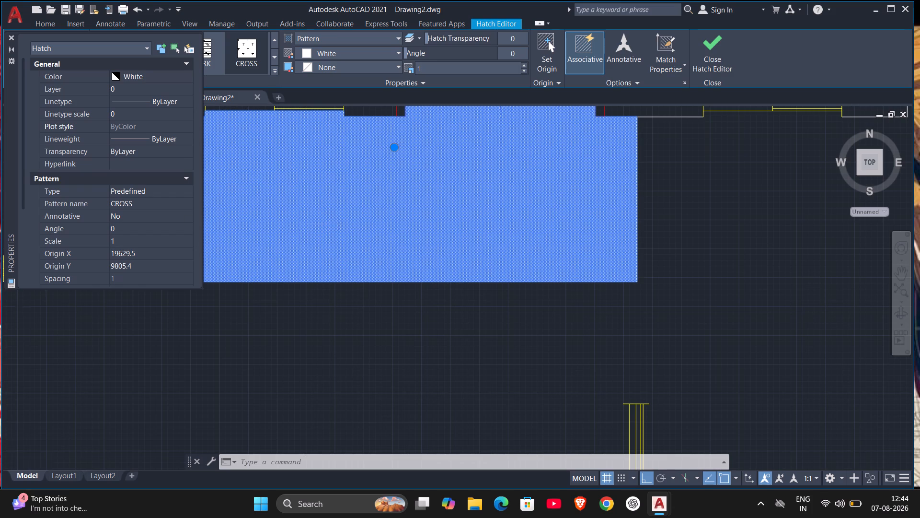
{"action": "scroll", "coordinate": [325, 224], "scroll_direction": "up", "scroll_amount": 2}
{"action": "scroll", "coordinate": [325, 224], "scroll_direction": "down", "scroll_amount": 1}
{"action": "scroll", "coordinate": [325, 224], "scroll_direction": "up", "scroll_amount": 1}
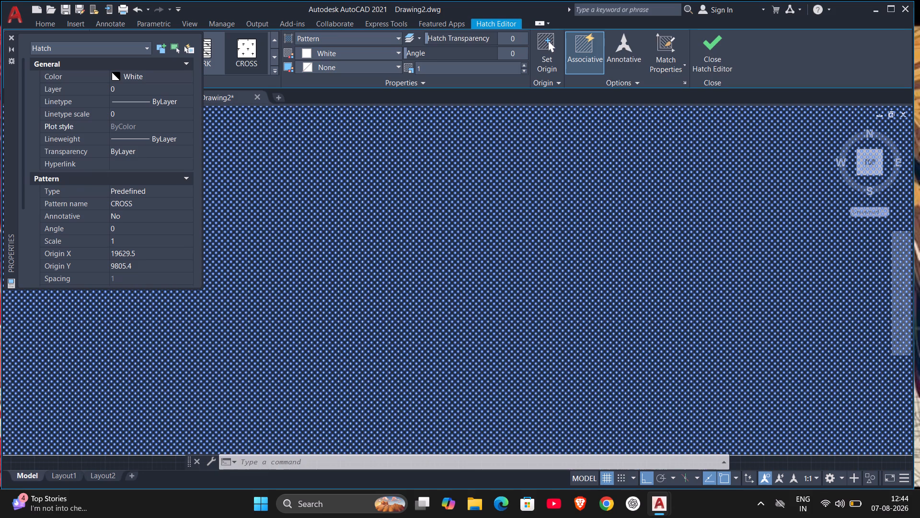
Set the linetype scale of the hatch south of the double door to 20000.
{"action": "key", "text": "BackSpace"}
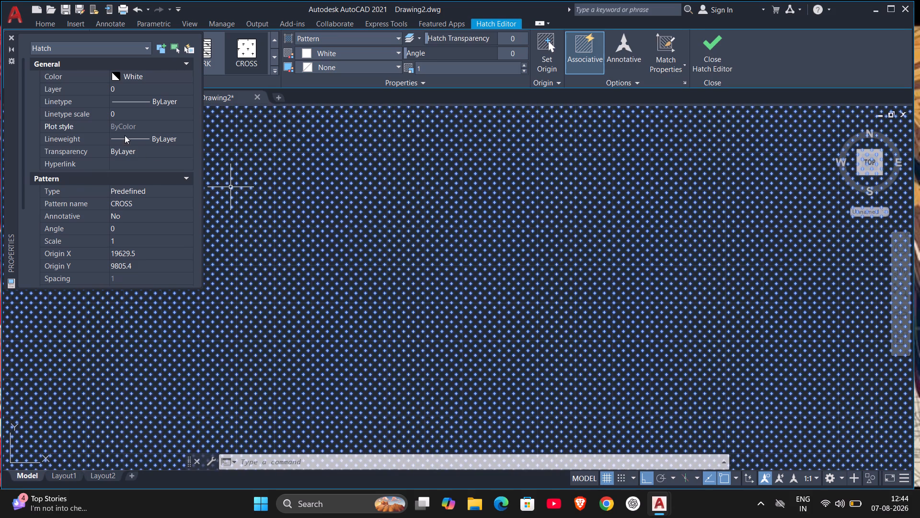
{"action": "left_click", "coordinate": [115, 112]}
{"action": "key", "text": "BackSpace"}
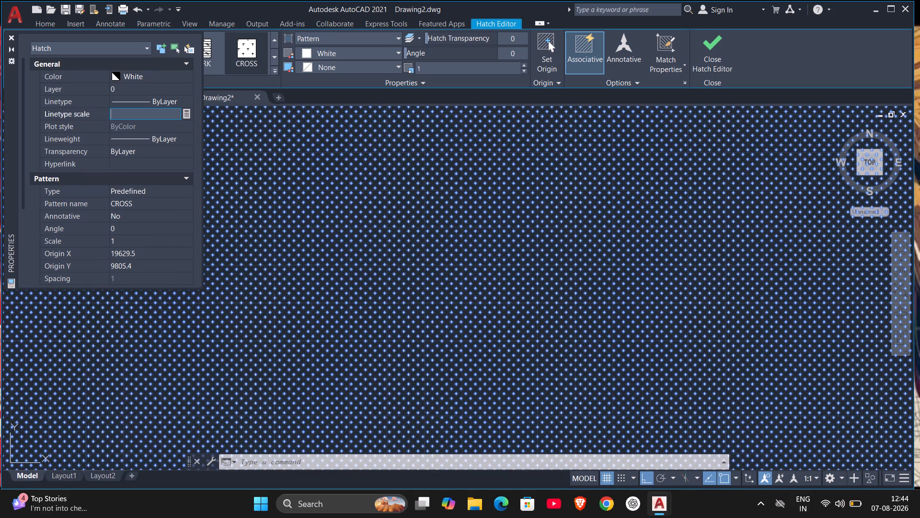
{"action": "type", "text": "20000"}
{"action": "key", "text": "Return"}
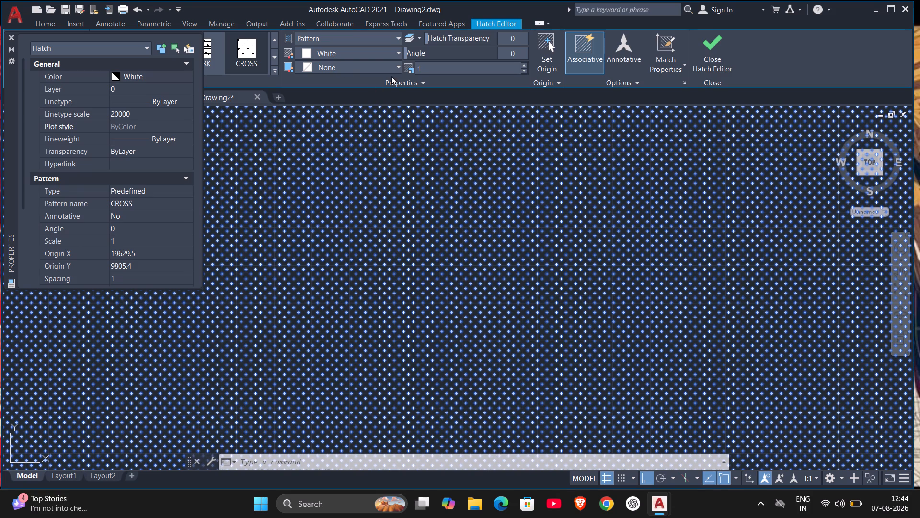
Raise the hatch's pattern scale in small increments to 2.3, closing the properties palette along the way.
{"action": "left_click", "coordinate": [443, 68]}
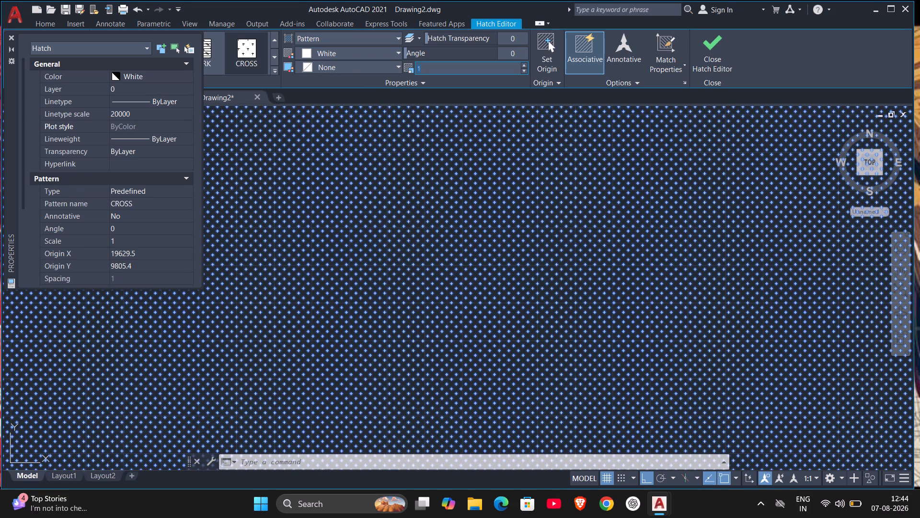
{"action": "left_click", "coordinate": [525, 61]}
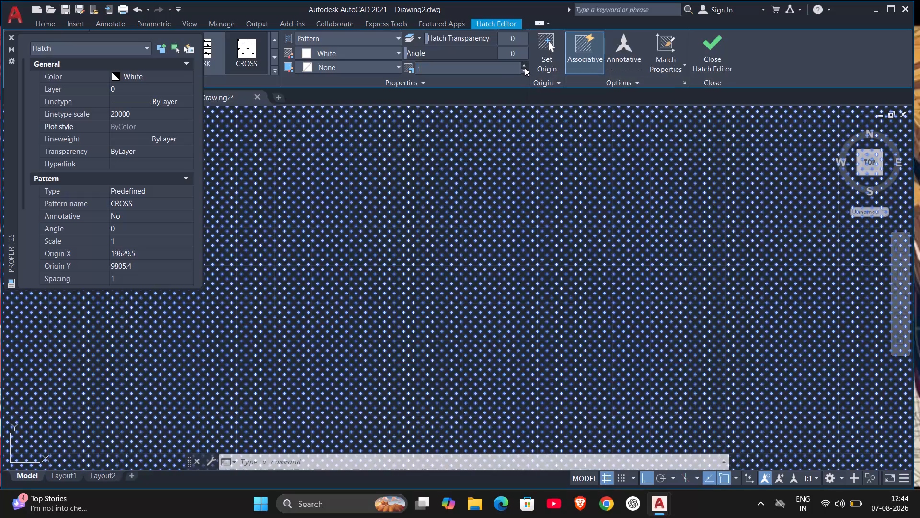
{"action": "double_click", "coordinate": [523, 63]}
{"action": "triple_click", "coordinate": [523, 63]}
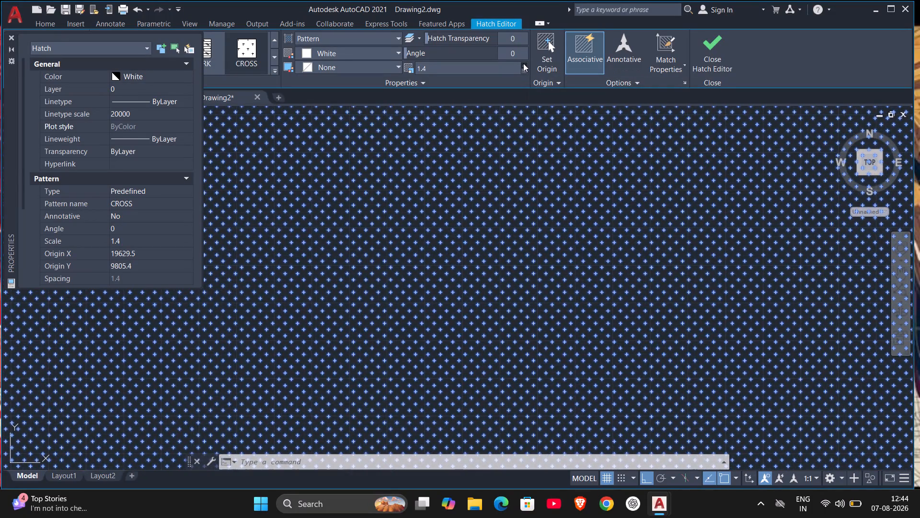
{"action": "triple_click", "coordinate": [523, 63]}
{"action": "left_click", "coordinate": [523, 64]}
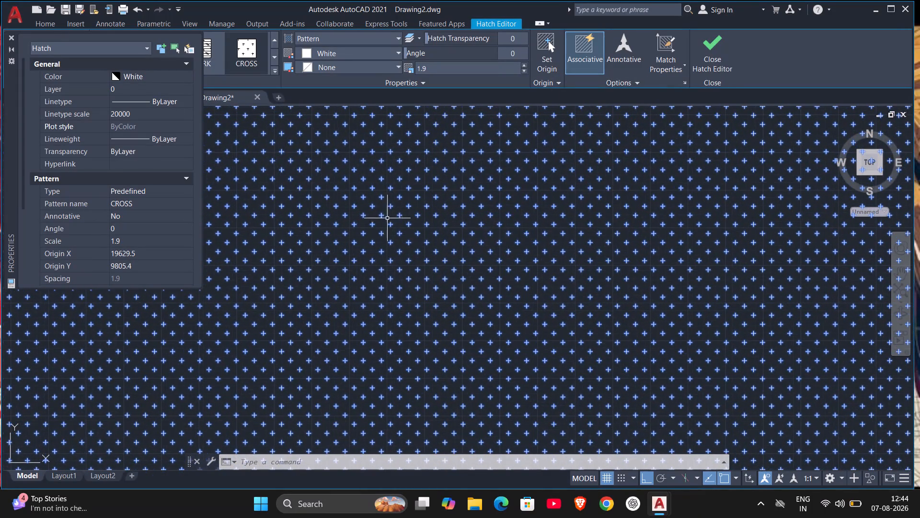
{"action": "left_click", "coordinate": [13, 36]}
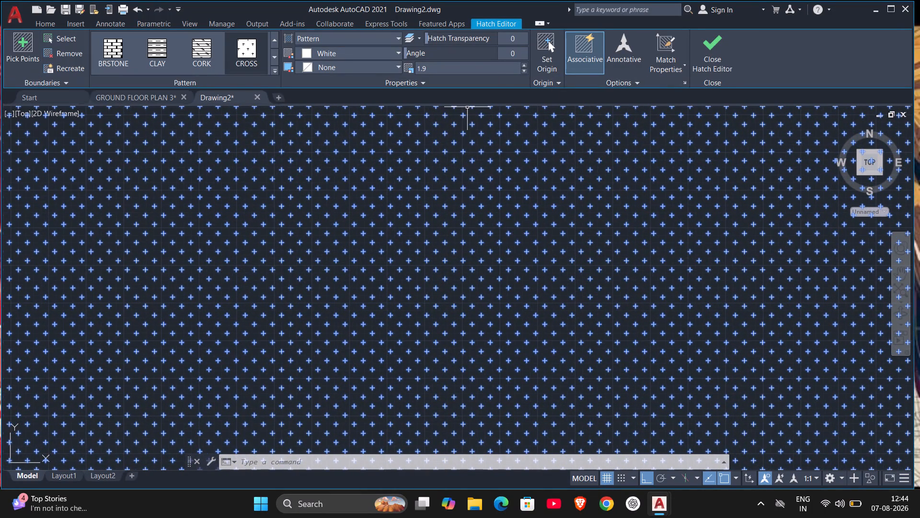
{"action": "triple_click", "coordinate": [524, 64]}
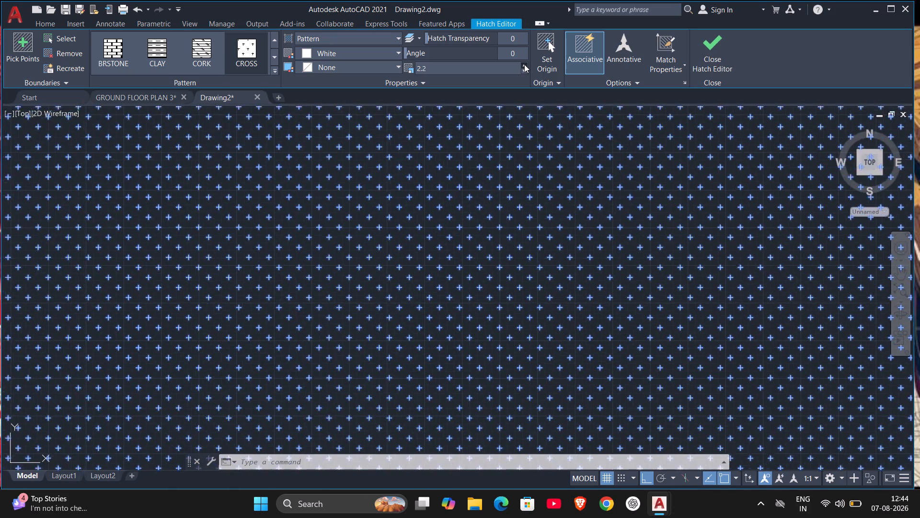
{"action": "left_click", "coordinate": [524, 64]}
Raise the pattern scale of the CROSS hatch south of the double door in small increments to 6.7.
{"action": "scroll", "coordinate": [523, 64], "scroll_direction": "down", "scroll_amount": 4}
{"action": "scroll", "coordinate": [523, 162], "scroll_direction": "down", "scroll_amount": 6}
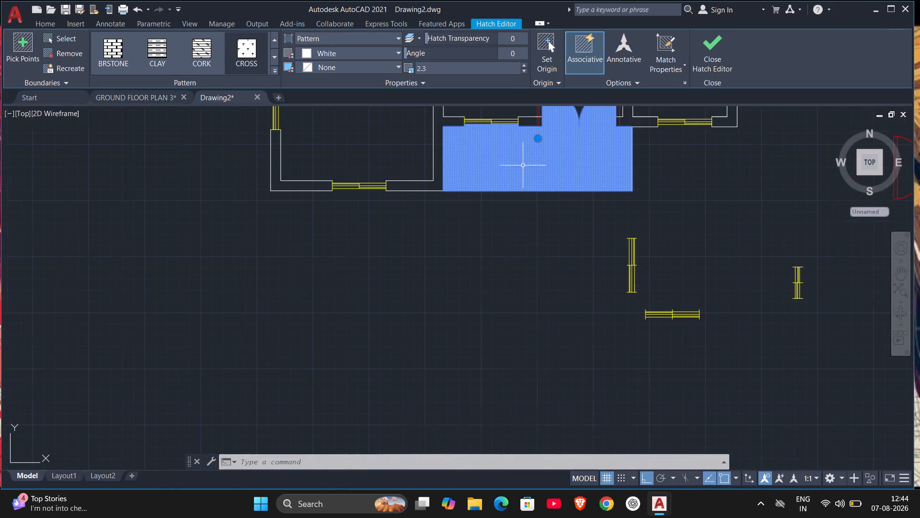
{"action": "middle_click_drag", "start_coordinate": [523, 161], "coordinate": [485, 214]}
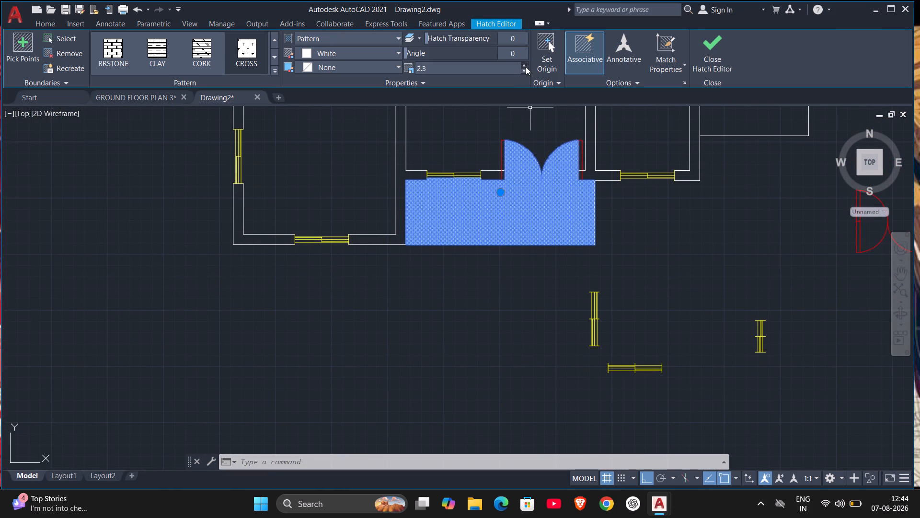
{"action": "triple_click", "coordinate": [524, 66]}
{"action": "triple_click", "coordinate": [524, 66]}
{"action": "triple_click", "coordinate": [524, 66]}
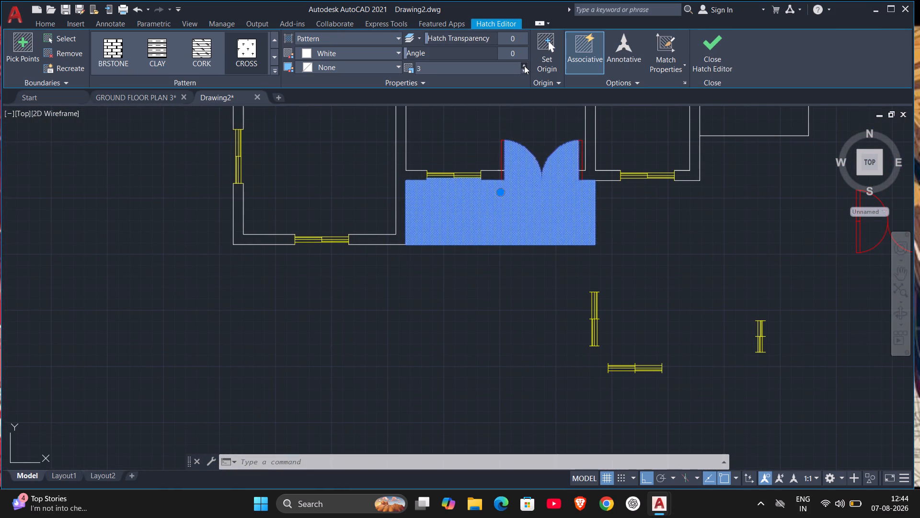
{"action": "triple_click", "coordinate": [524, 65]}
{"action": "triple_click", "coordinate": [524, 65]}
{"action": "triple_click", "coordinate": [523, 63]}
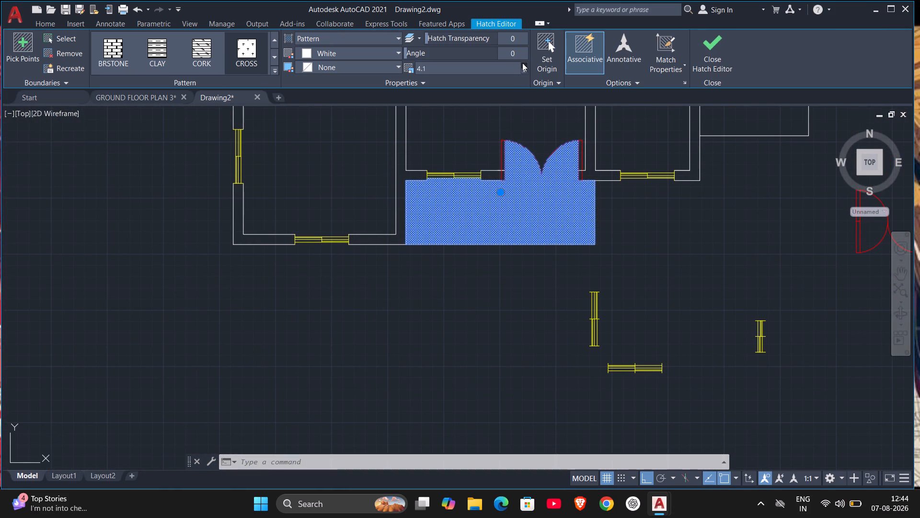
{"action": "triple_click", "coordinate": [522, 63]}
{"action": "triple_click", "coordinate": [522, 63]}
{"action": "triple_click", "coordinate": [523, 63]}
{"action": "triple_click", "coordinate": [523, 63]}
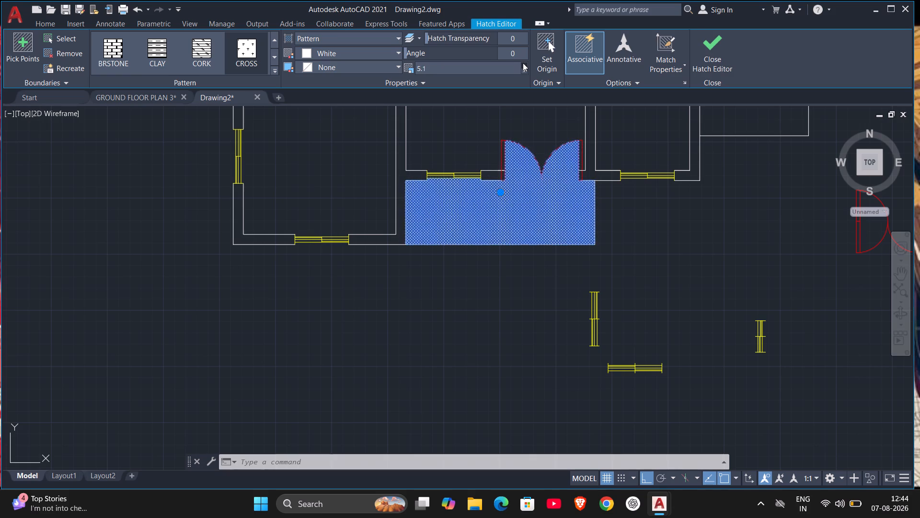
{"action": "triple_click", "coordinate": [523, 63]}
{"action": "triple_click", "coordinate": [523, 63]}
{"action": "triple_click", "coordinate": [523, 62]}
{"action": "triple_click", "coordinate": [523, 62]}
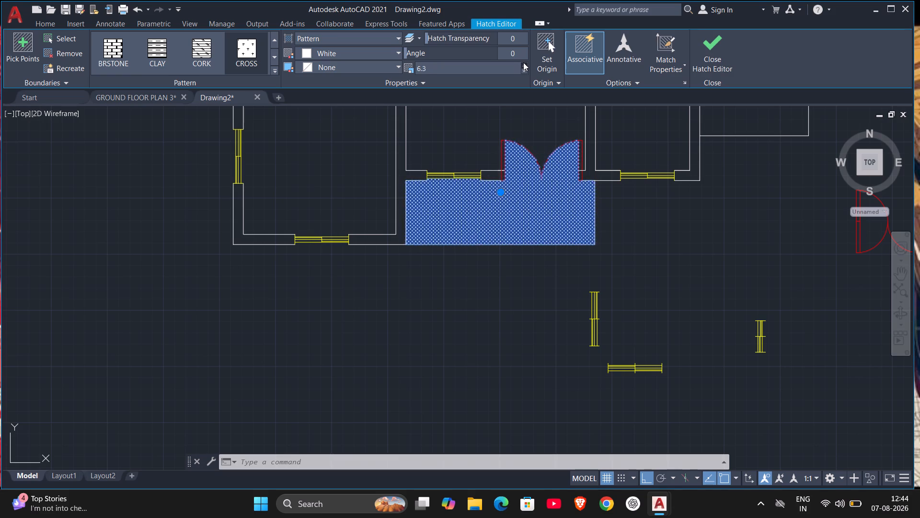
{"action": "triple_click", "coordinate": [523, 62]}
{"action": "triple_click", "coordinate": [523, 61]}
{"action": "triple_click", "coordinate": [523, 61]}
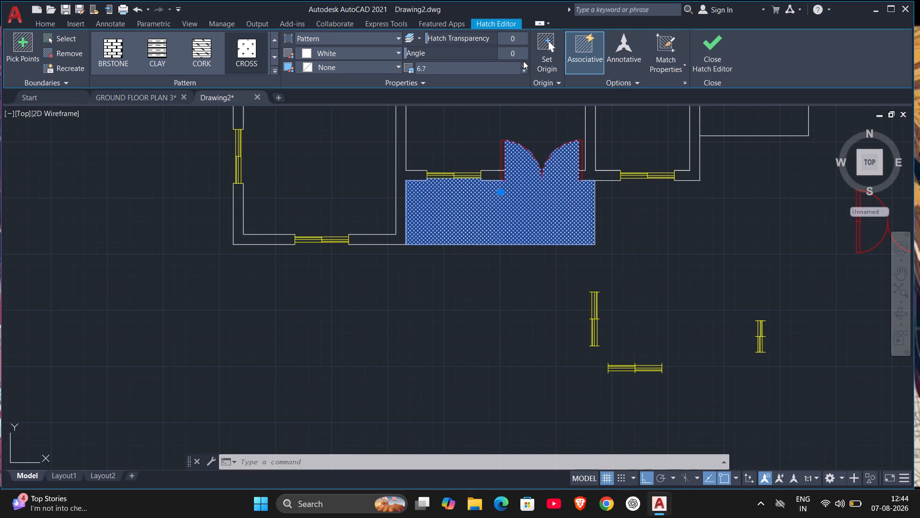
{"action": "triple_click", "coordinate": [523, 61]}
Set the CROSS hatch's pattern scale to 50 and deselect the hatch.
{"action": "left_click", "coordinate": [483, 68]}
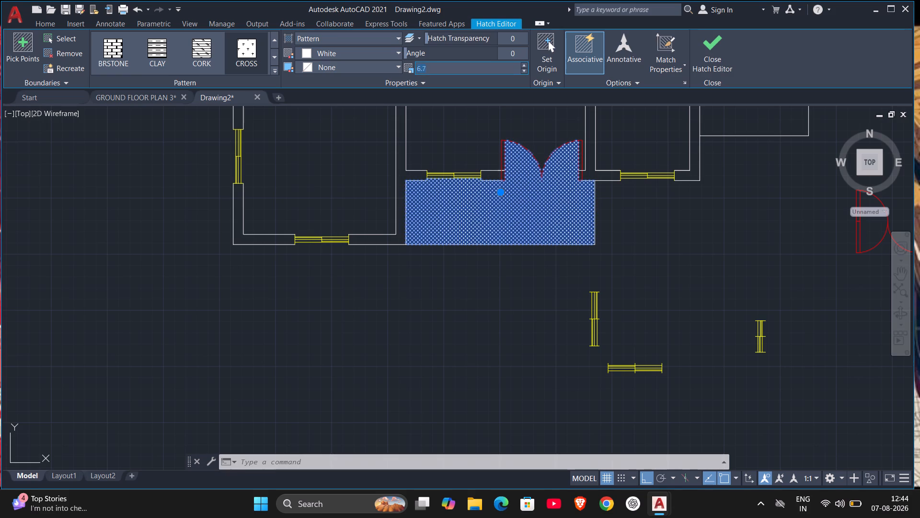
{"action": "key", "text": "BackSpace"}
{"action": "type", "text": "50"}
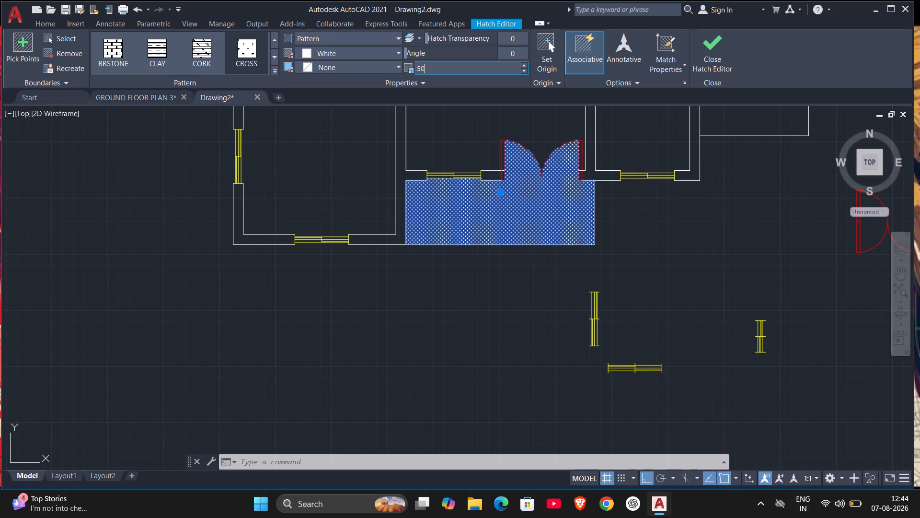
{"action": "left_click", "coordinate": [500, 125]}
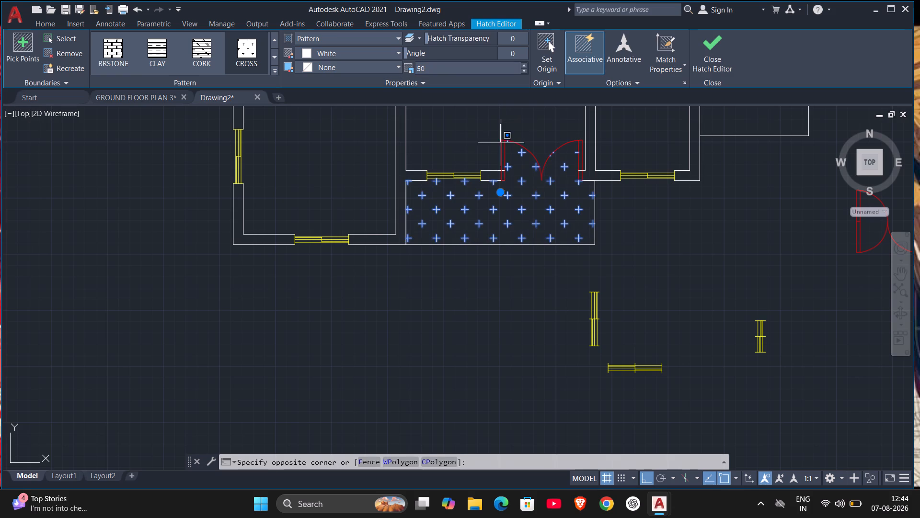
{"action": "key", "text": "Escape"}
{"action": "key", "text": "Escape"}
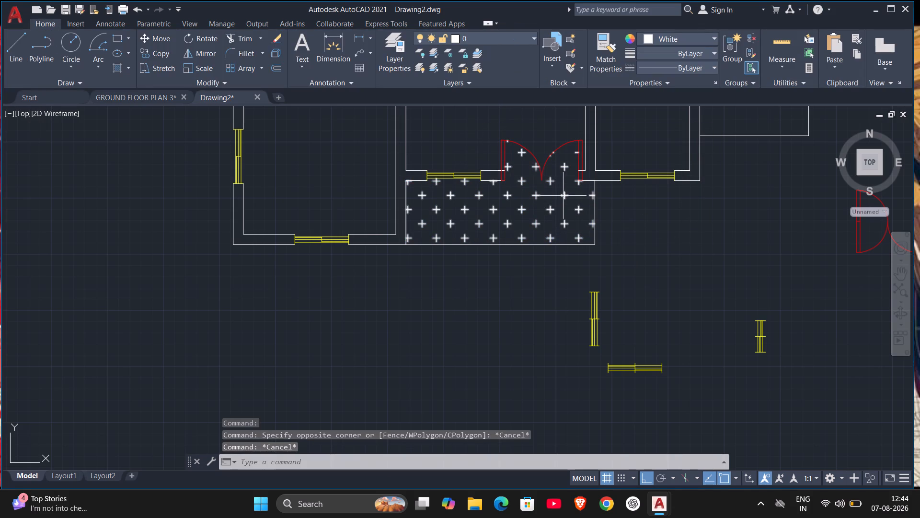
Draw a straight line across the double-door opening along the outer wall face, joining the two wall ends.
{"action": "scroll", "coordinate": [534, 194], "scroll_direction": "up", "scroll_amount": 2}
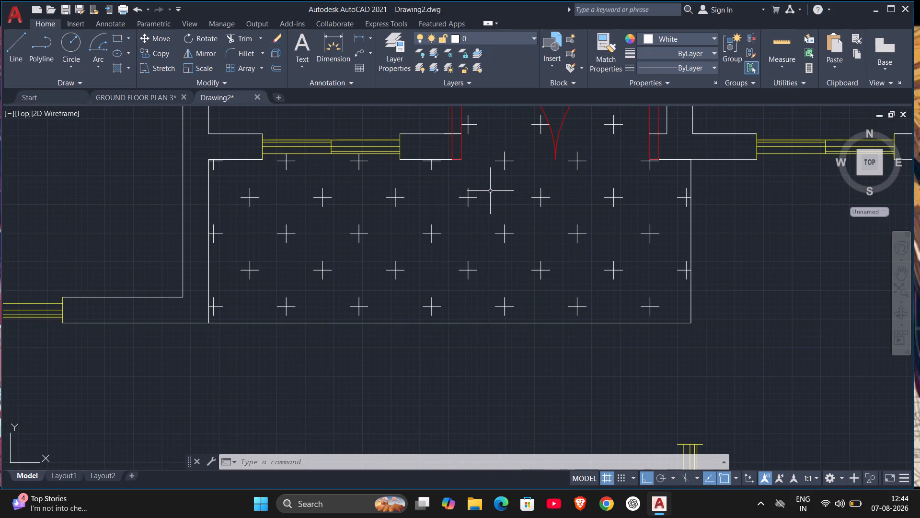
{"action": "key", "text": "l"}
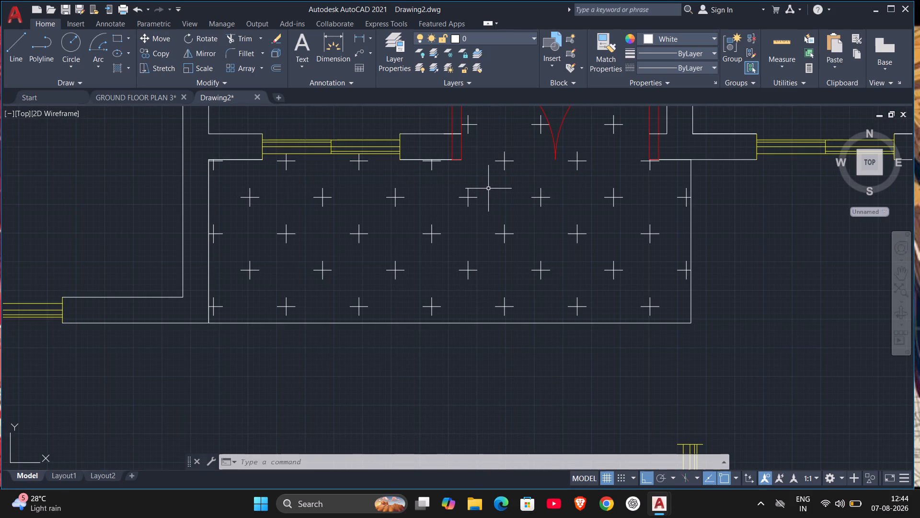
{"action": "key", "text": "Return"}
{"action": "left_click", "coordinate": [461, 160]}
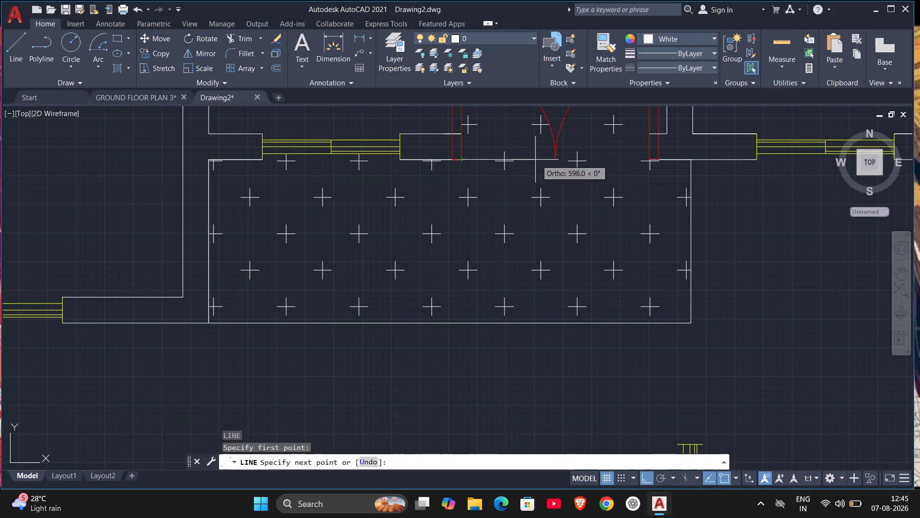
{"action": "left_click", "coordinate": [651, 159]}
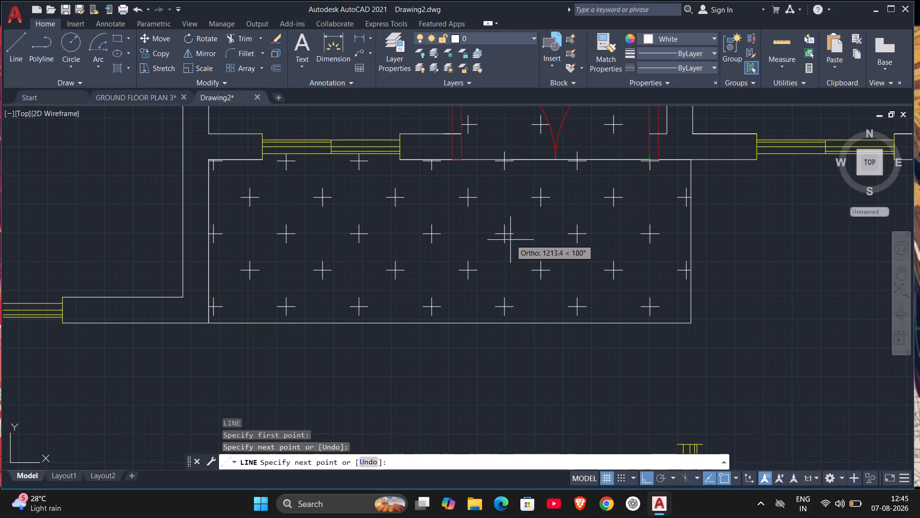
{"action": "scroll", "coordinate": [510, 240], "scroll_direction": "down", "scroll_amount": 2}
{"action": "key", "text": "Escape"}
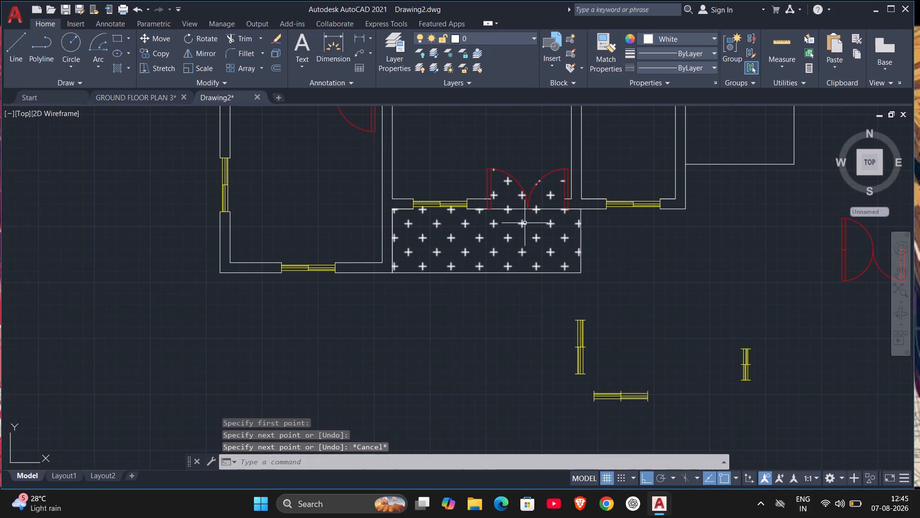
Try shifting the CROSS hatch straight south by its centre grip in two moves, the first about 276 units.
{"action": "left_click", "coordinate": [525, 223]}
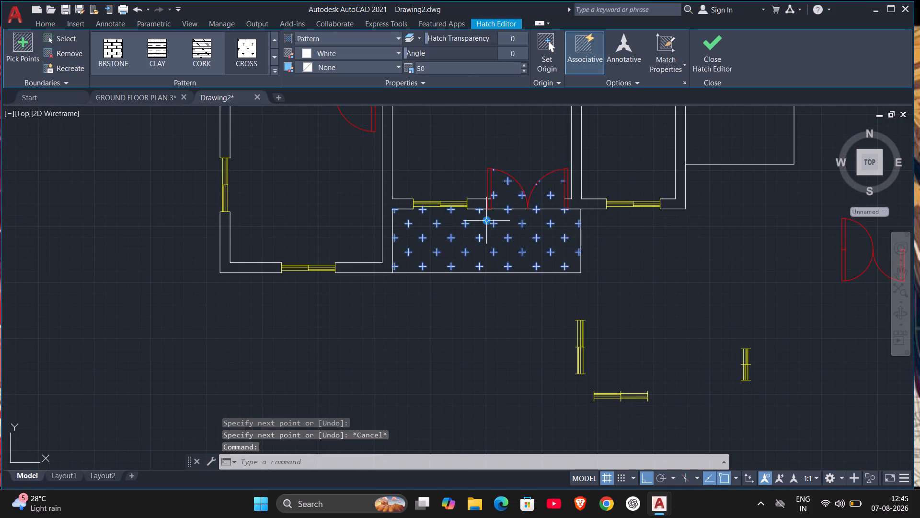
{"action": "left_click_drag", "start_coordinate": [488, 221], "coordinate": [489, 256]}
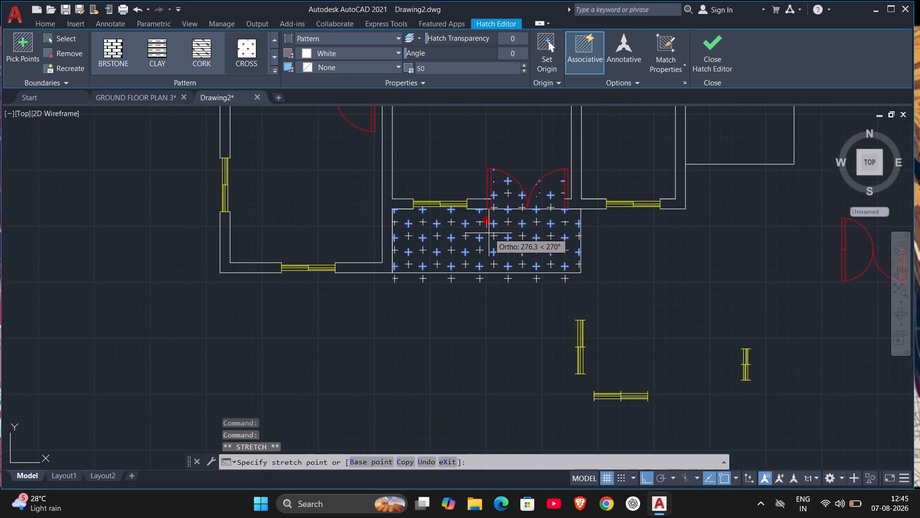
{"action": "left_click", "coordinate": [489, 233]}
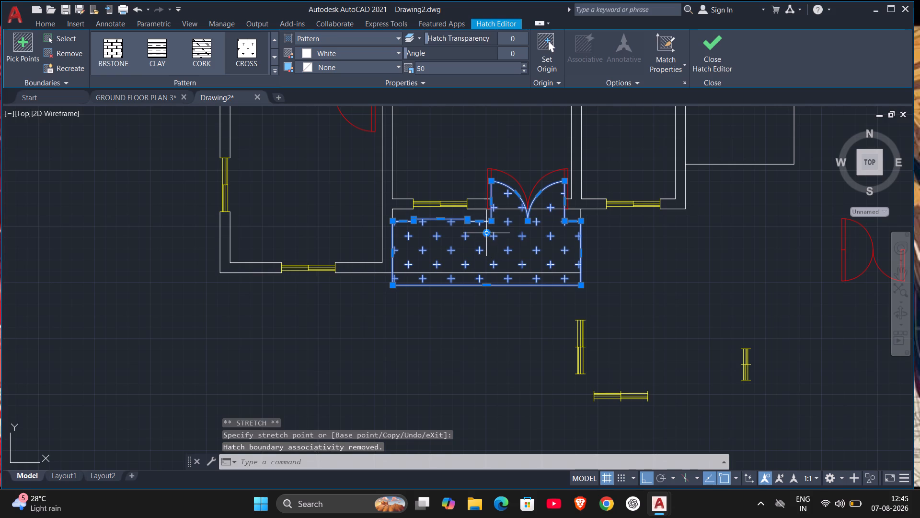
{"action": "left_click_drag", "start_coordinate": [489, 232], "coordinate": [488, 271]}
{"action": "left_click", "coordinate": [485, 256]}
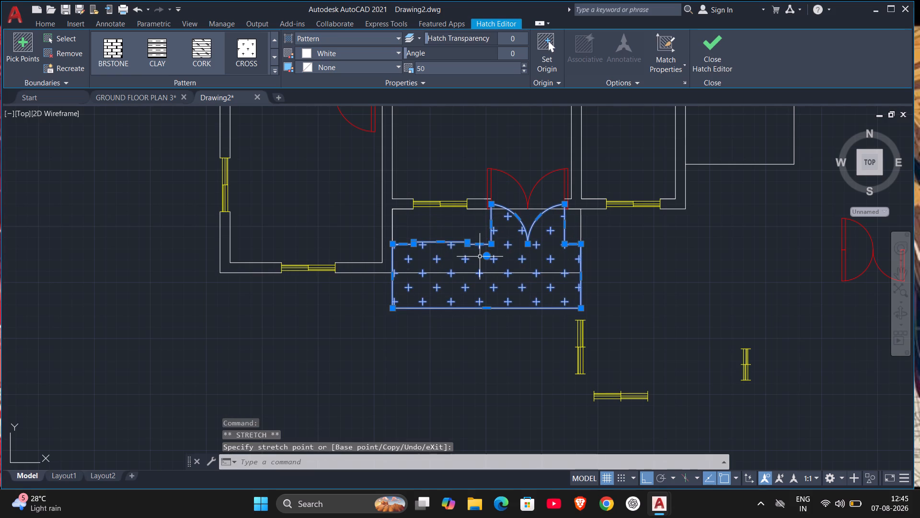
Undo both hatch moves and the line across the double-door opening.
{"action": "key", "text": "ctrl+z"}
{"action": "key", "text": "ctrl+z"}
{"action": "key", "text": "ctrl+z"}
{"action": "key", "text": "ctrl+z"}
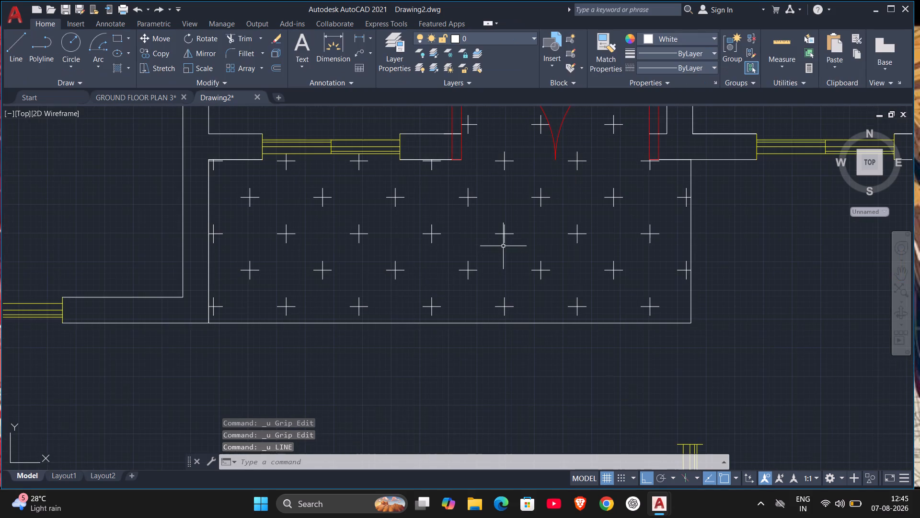
Erase the CROSS hatch that spills into the double-door swing.
{"action": "left_click", "coordinate": [506, 241]}
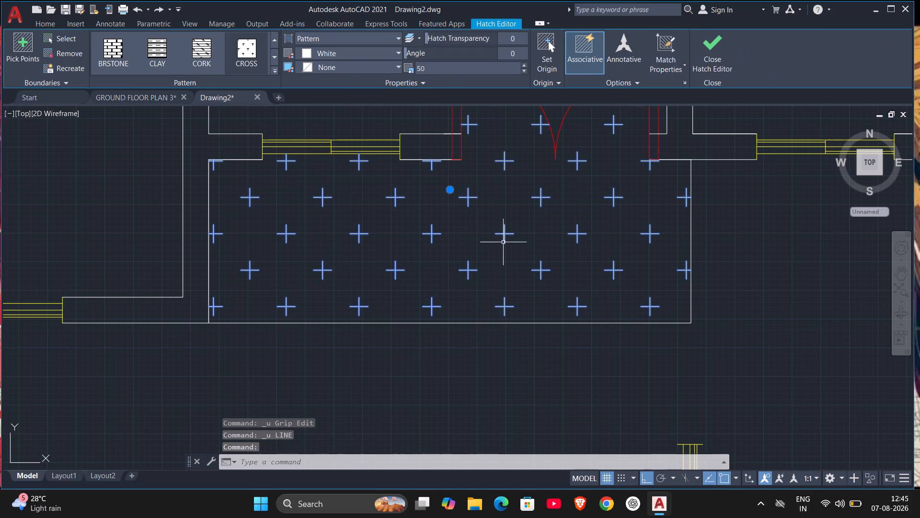
{"action": "key", "text": "Delete"}
Draw a line across the double-door opening along the outer wall face to close off the area south of it.
{"action": "scroll", "coordinate": [478, 249], "scroll_direction": "down", "scroll_amount": 3}
{"action": "scroll", "coordinate": [483, 247], "scroll_direction": "up", "scroll_amount": 3}
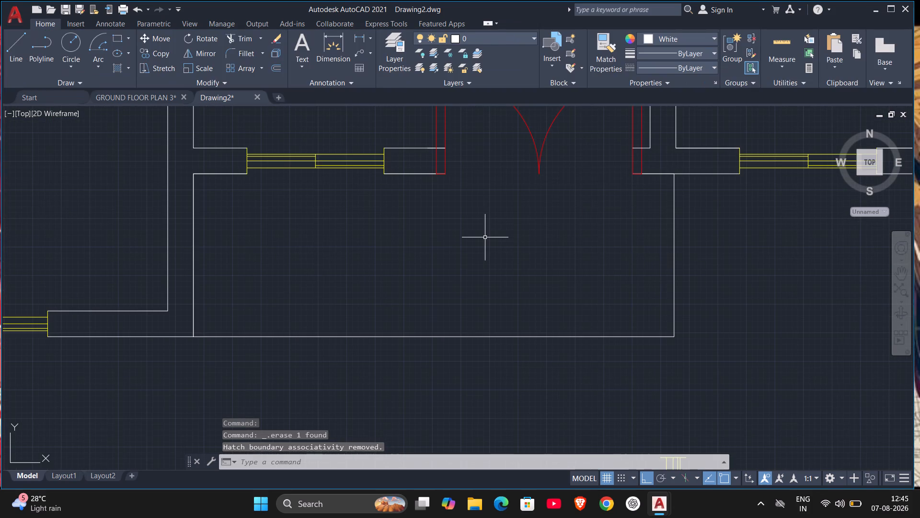
{"action": "key", "text": "l"}
{"action": "key", "text": "Return"}
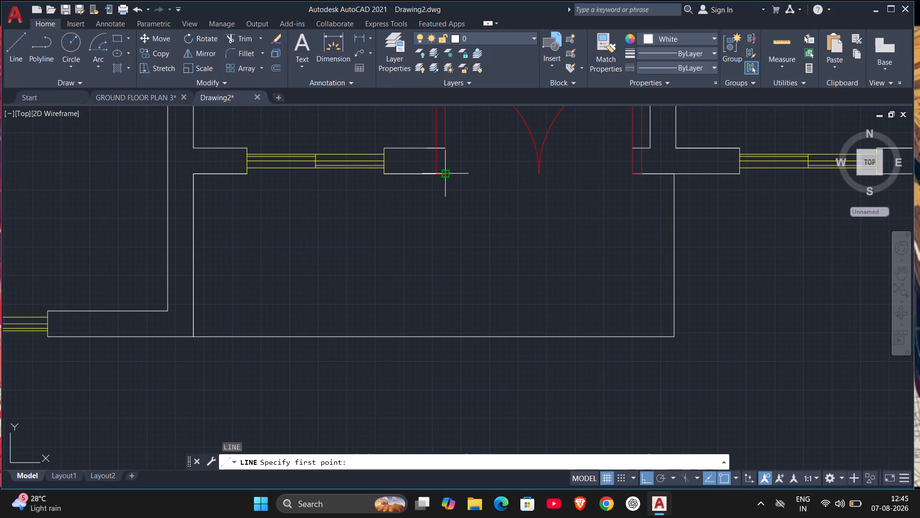
{"action": "left_click", "coordinate": [445, 174]}
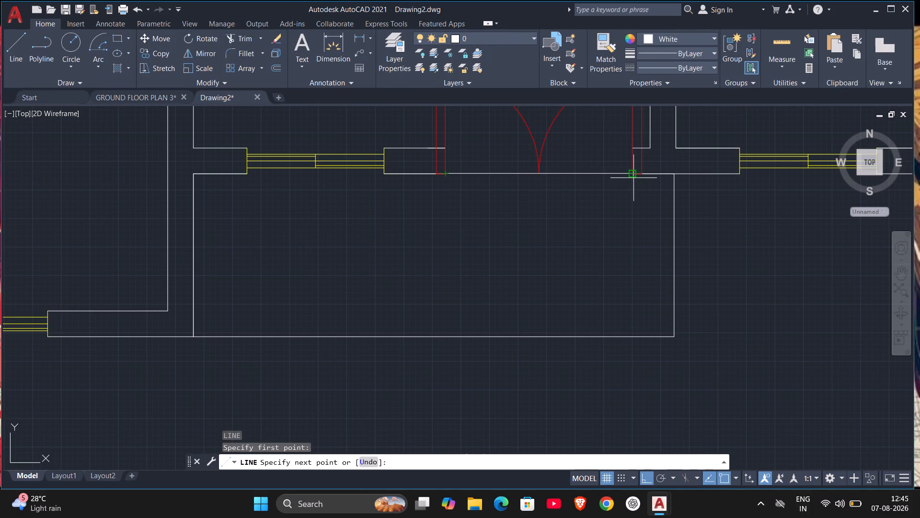
{"action": "left_click", "coordinate": [633, 178]}
{"action": "key", "text": "Escape"}
Hatch the closed rectangle south of the double door with the CROSS pattern at scale 50, then close the hatch editor.
{"action": "scroll", "coordinate": [528, 259], "scroll_direction": "down", "scroll_amount": 3}
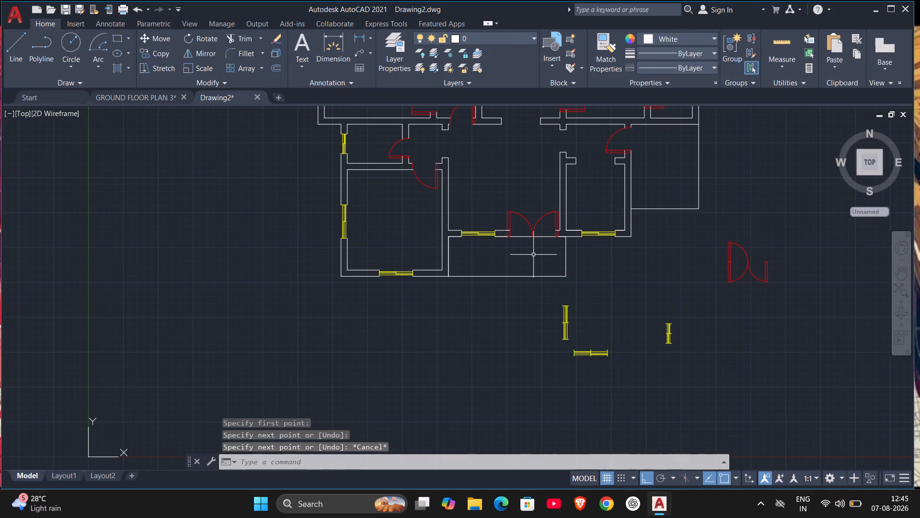
{"action": "key", "text": "h"}
{"action": "key", "text": "Return"}
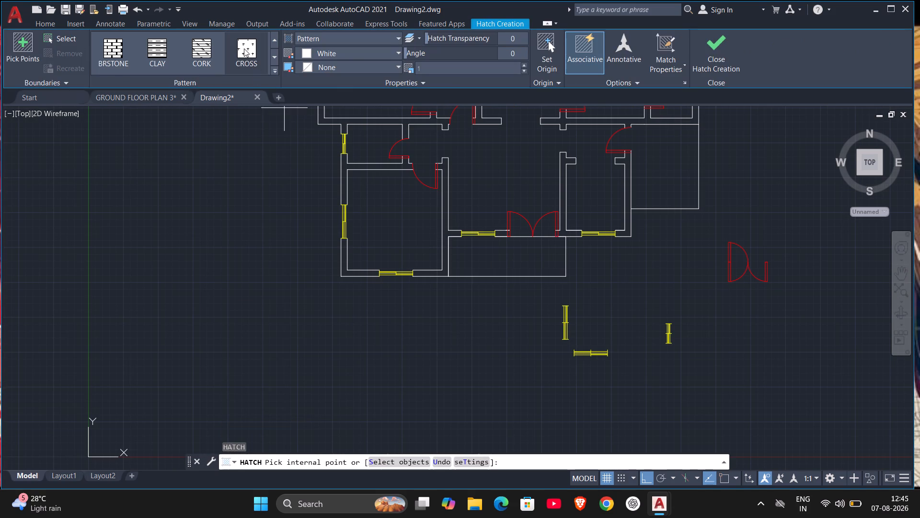
{"action": "left_click", "coordinate": [244, 48]}
{"action": "left_click", "coordinate": [513, 254]}
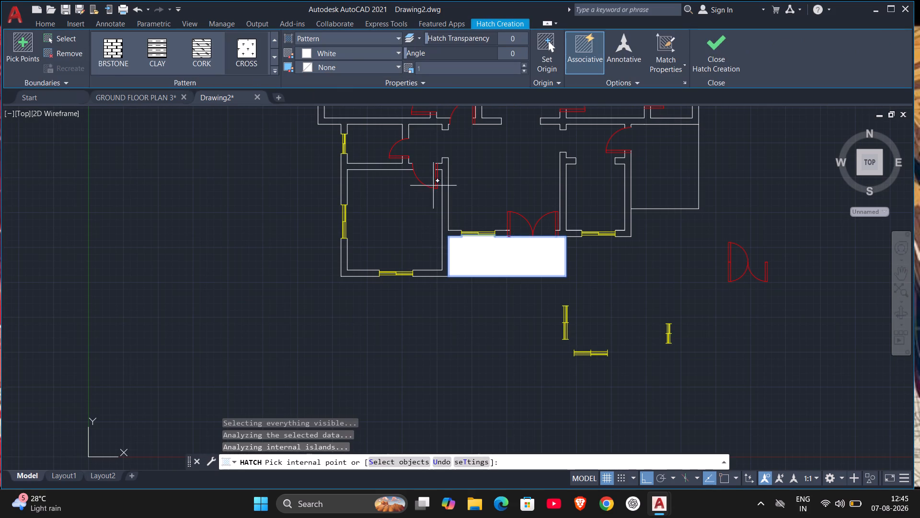
{"action": "left_click", "coordinate": [469, 67]}
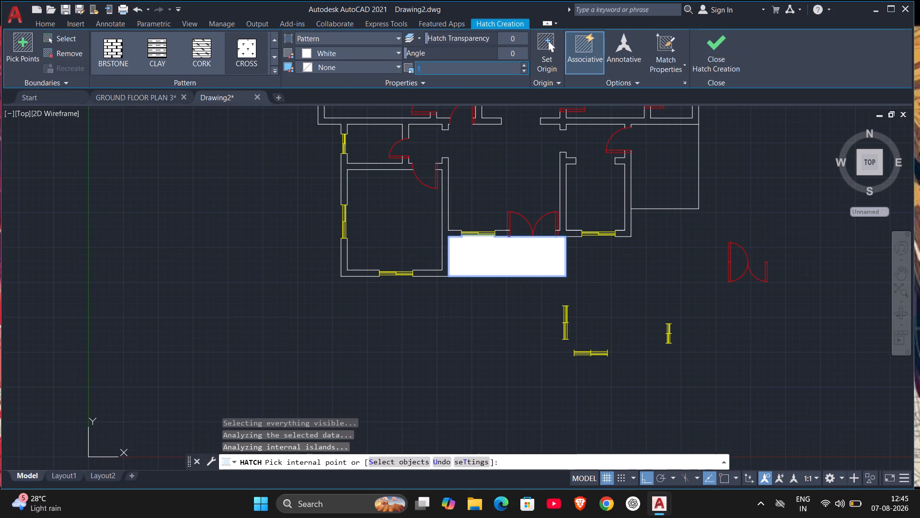
{"action": "key", "text": "BackSpace"}
{"action": "type", "text": "50"}
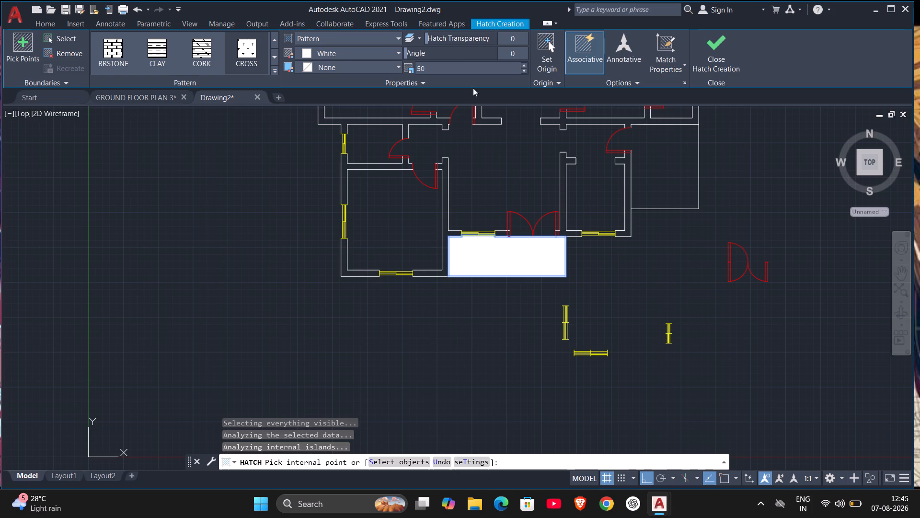
{"action": "left_click", "coordinate": [599, 253]}
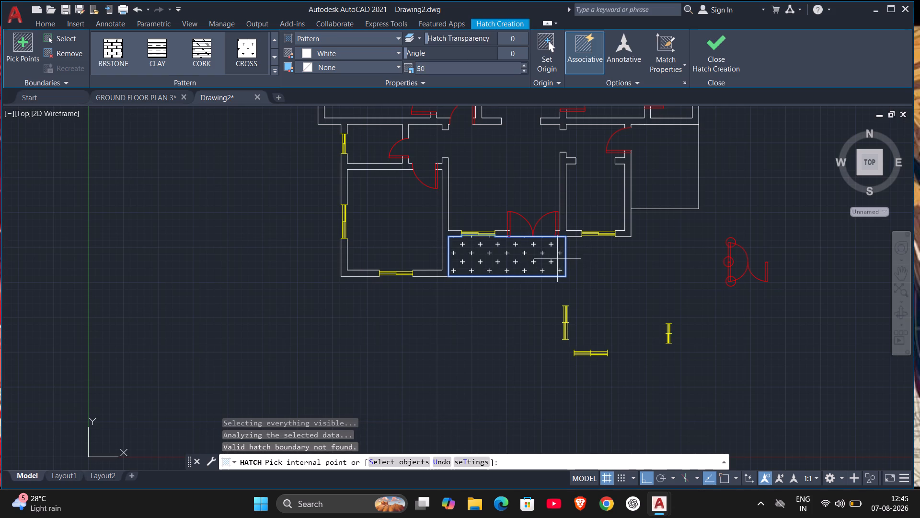
{"action": "key", "text": "Escape"}
{"action": "scroll", "coordinate": [544, 240], "scroll_direction": "up", "scroll_amount": 2}
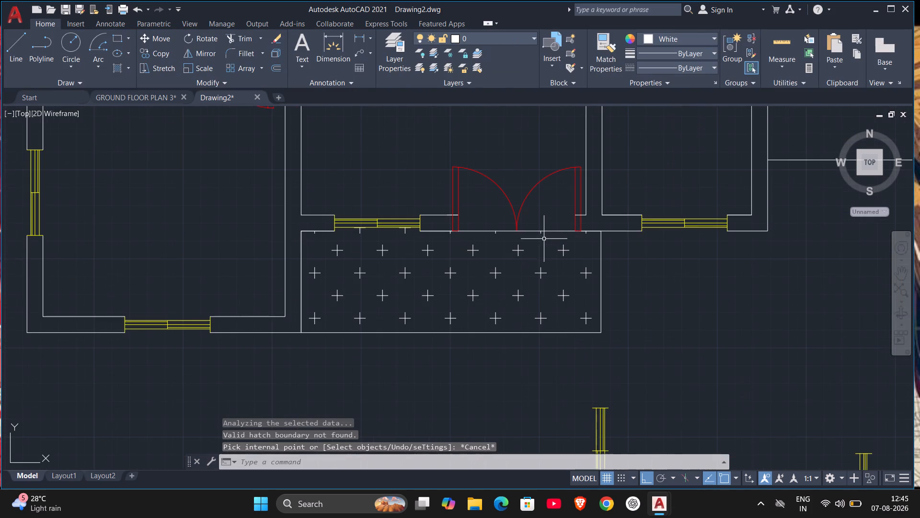
{"action": "left_click", "coordinate": [547, 266]}
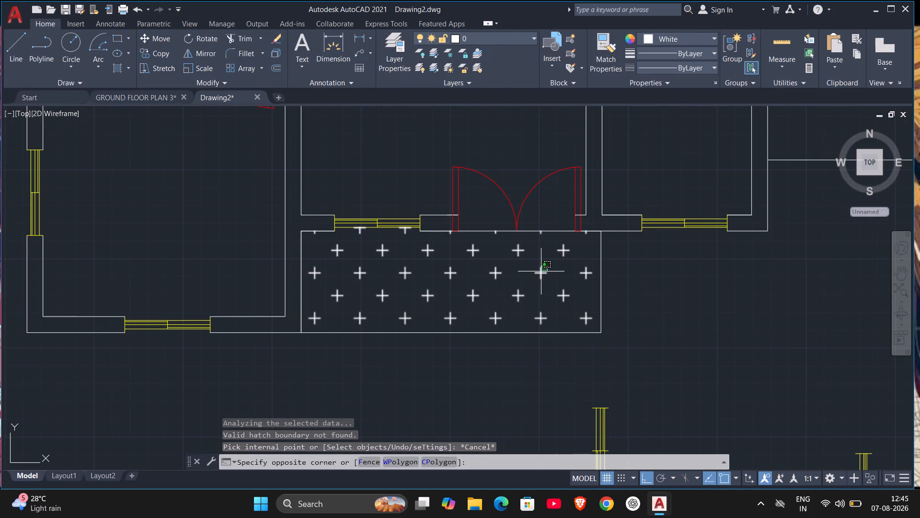
{"action": "left_click", "coordinate": [541, 271]}
{"action": "left_click", "coordinate": [722, 49]}
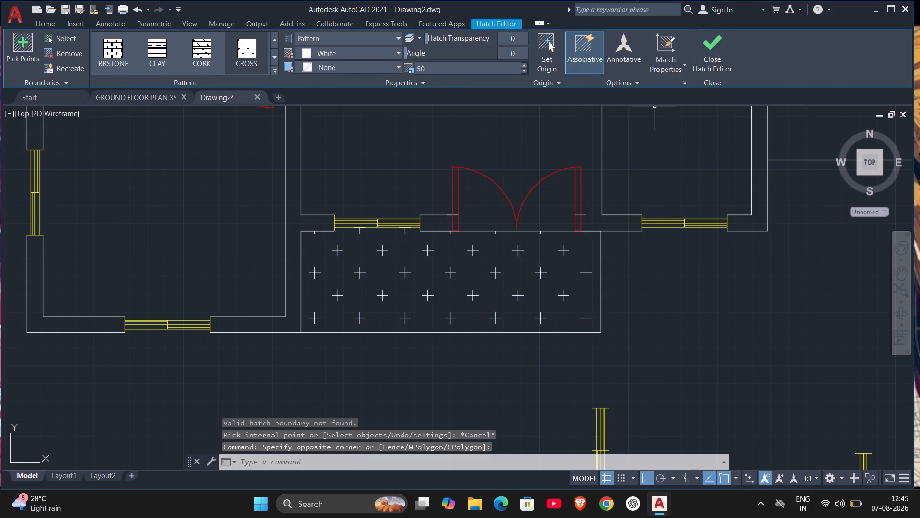
Erase the line closing the double-door opening along the outer wall face, north of the hatched area.
{"action": "scroll", "coordinate": [518, 270], "scroll_direction": "down", "scroll_amount": 3}
{"action": "scroll", "coordinate": [527, 267], "scroll_direction": "up", "scroll_amount": 1}
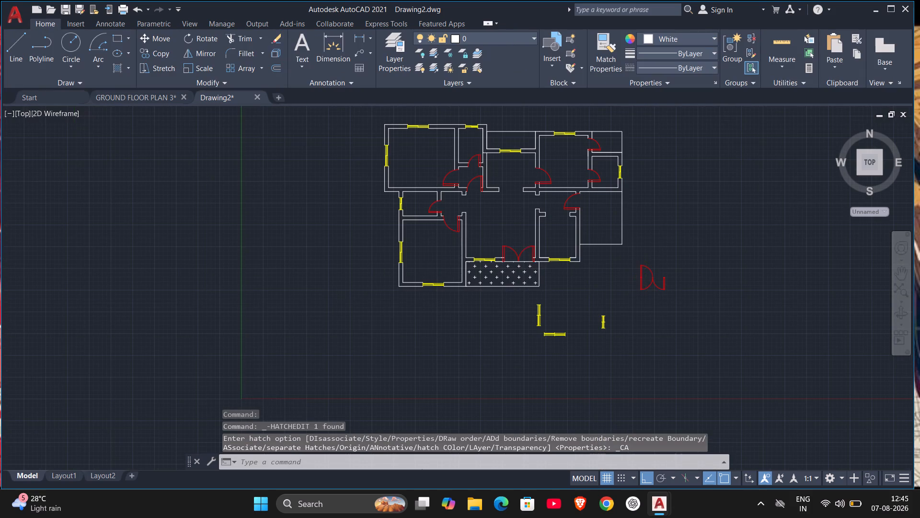
{"action": "scroll", "coordinate": [527, 267], "scroll_direction": "up", "scroll_amount": 3}
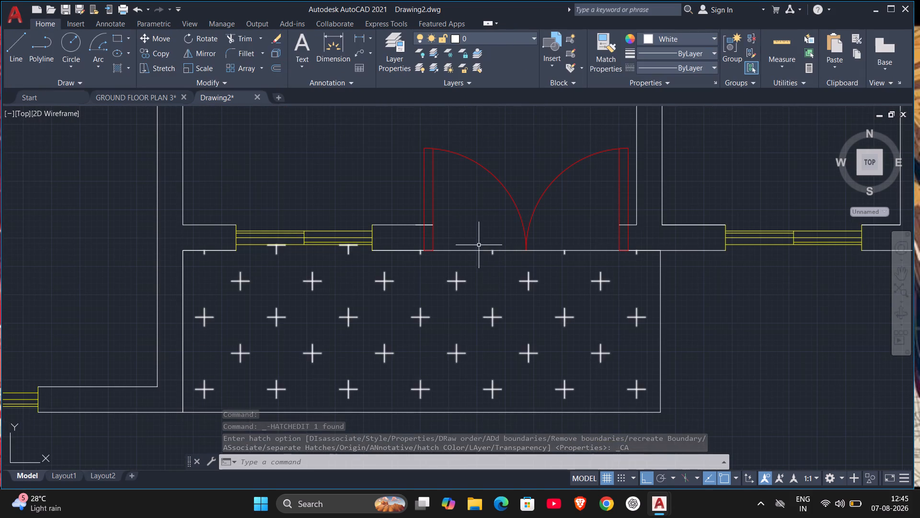
{"action": "left_click", "coordinate": [473, 251]}
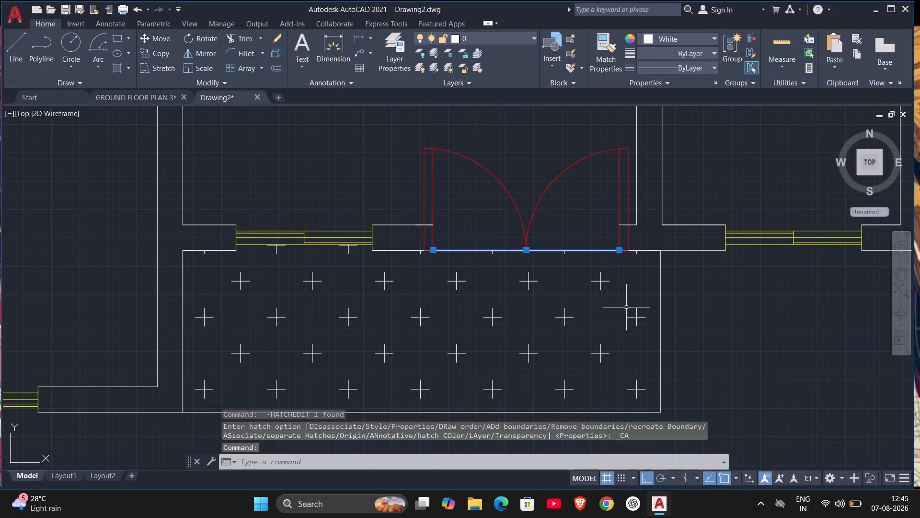
{"action": "key", "text": "Delete"}
{"action": "scroll", "coordinate": [626, 306], "scroll_direction": "down", "scroll_amount": 2}
{"action": "scroll", "coordinate": [596, 288], "scroll_direction": "up", "scroll_amount": 3}
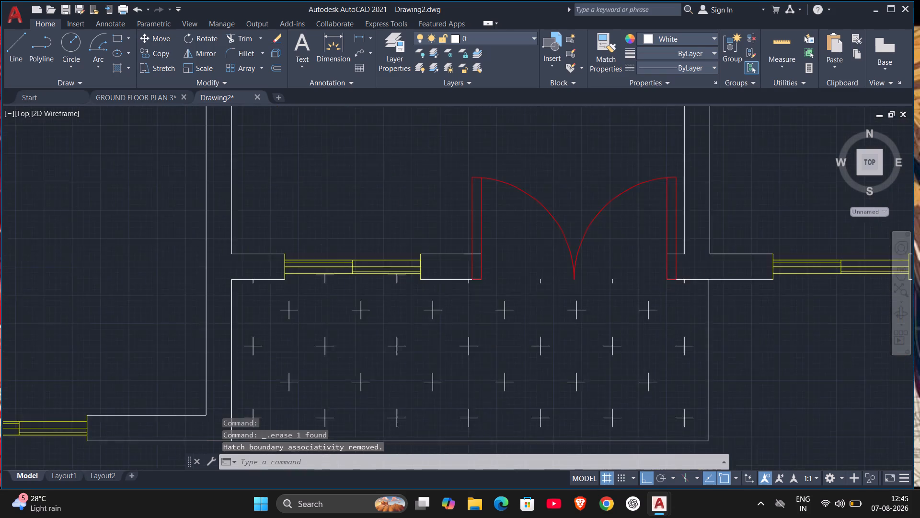
{"action": "left_click_drag", "start_coordinate": [608, 264], "coordinate": [618, 279]}
{"action": "left_click", "coordinate": [643, 297]}
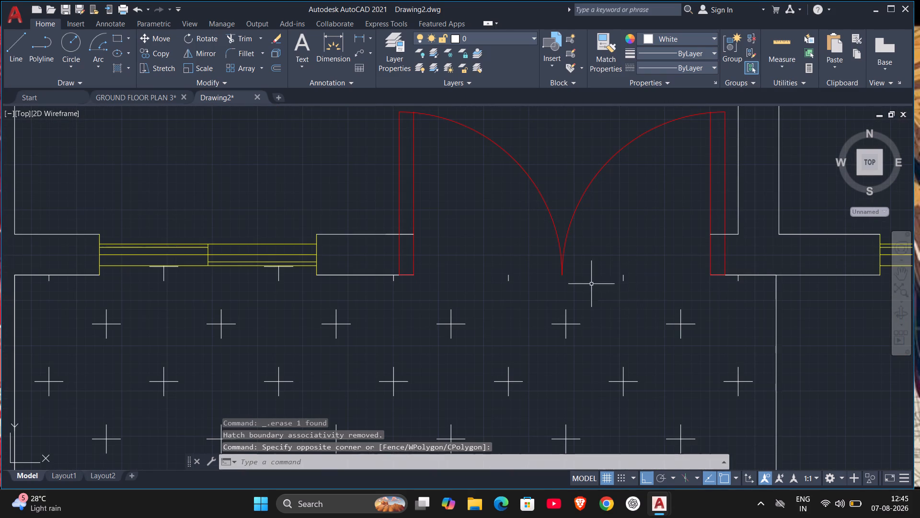
Draw a line across the door opening of the small north-east space, along the wall face on that space's side.
{"action": "scroll", "coordinate": [606, 302], "scroll_direction": "down", "scroll_amount": 5}
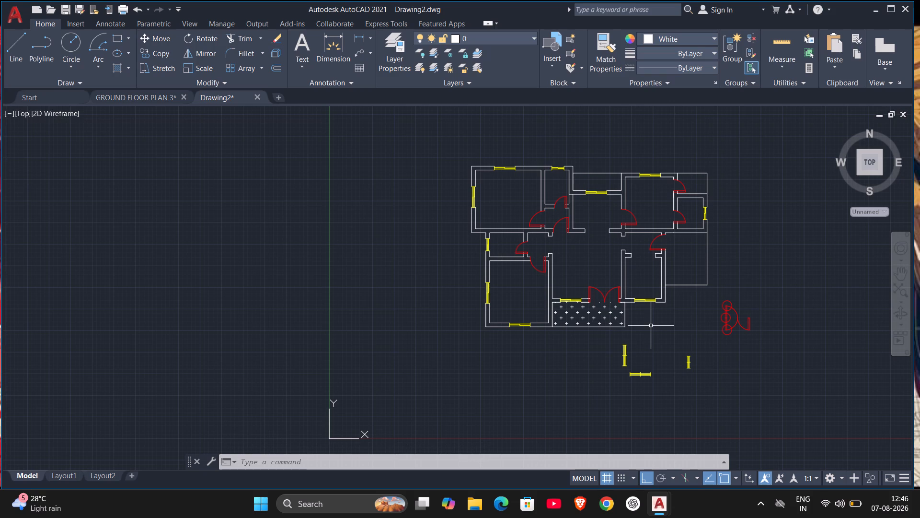
{"action": "scroll", "coordinate": [675, 246], "scroll_direction": "up", "scroll_amount": 2}
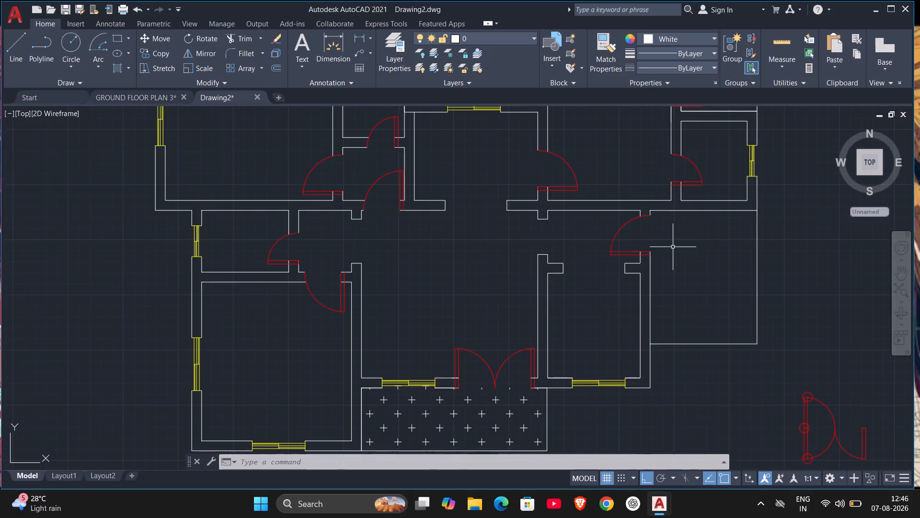
{"action": "scroll", "coordinate": [672, 248], "scroll_direction": "down", "scroll_amount": 2}
{"action": "scroll", "coordinate": [683, 174], "scroll_direction": "up", "scroll_amount": 2}
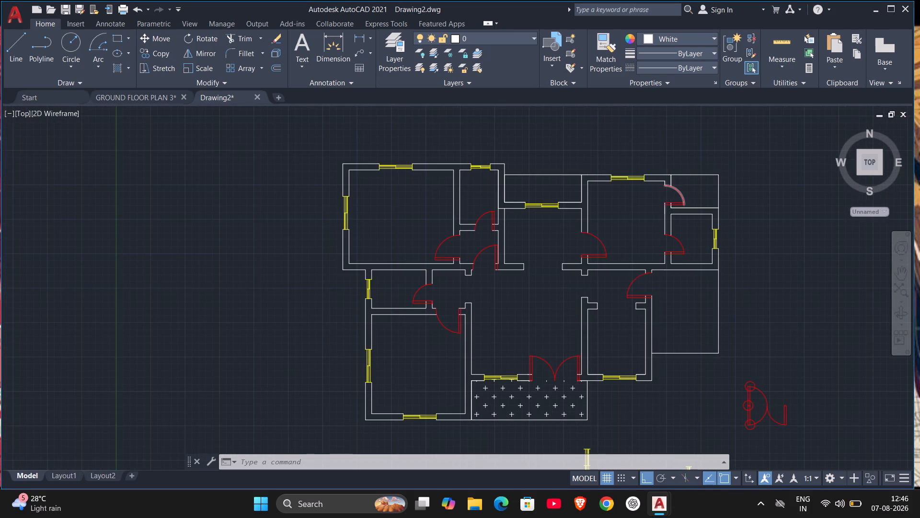
{"action": "scroll", "coordinate": [672, 197], "scroll_direction": "up", "scroll_amount": 1}
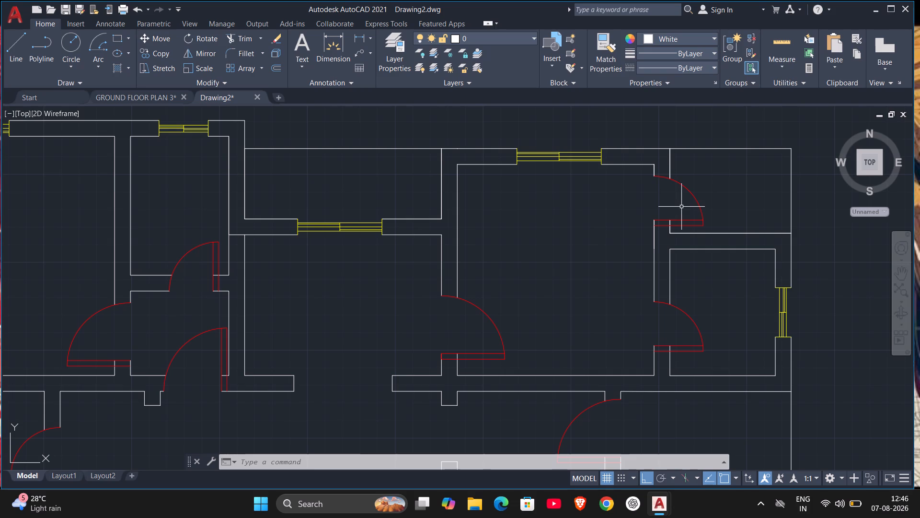
{"action": "scroll", "coordinate": [668, 187], "scroll_direction": "up", "scroll_amount": 1}
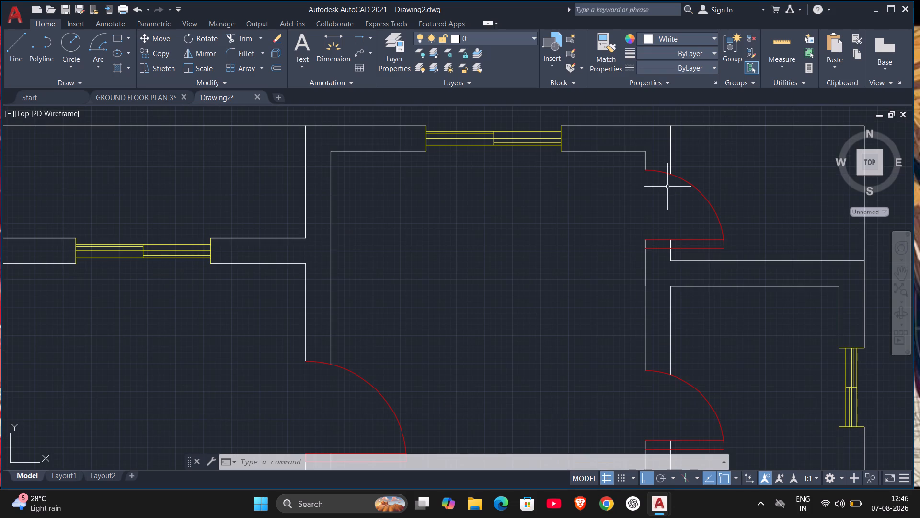
{"action": "key", "text": "l"}
{"action": "key", "text": "Return"}
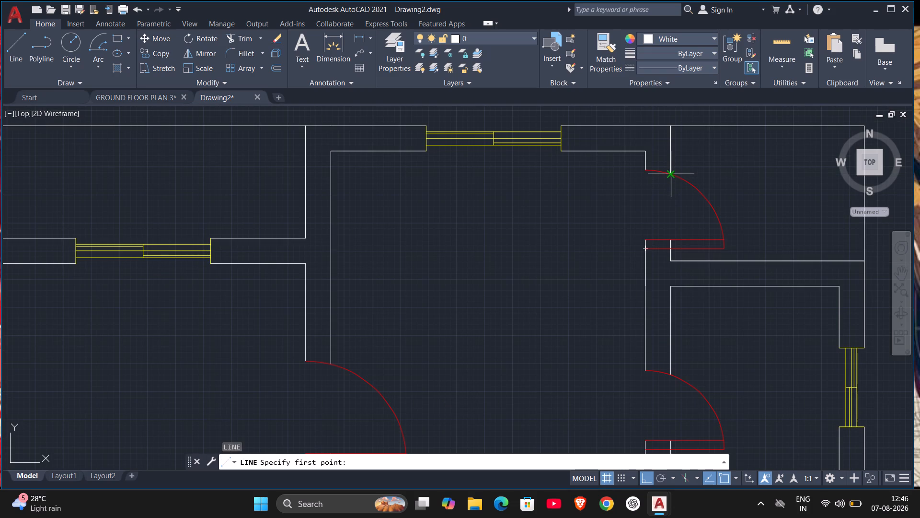
{"action": "left_click", "coordinate": [669, 173]}
{"action": "left_click", "coordinate": [671, 237]}
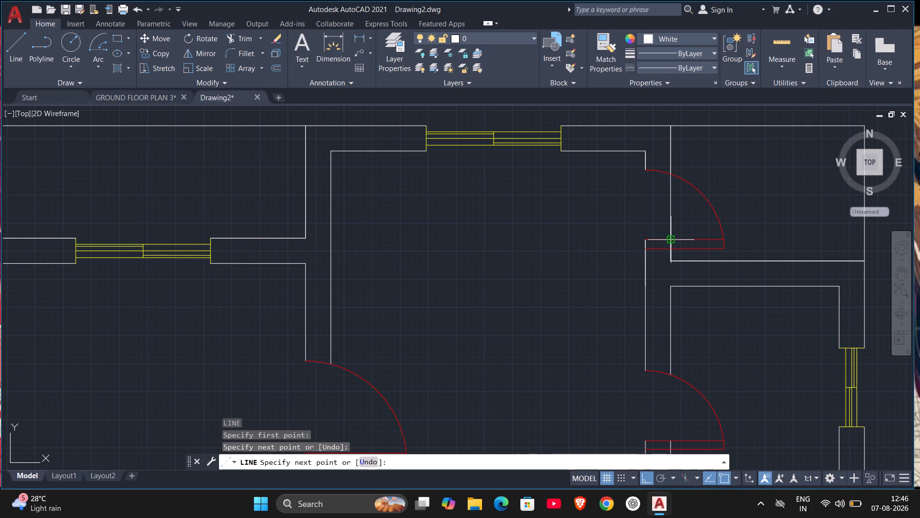
{"action": "key", "text": "Escape"}
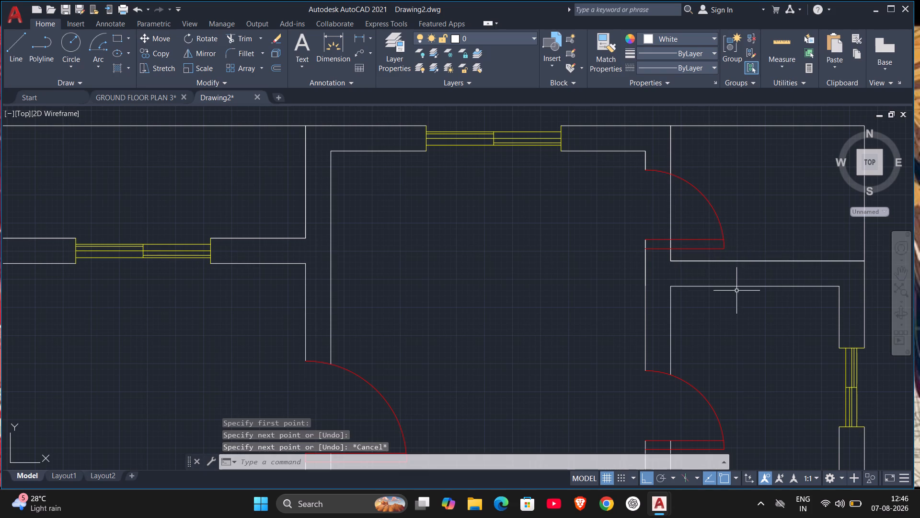
Draw a line across the door opening into the large eastern rectangle, along its west wall face.
{"action": "key", "text": "space"}
{"action": "scroll", "coordinate": [710, 357], "scroll_direction": "down", "scroll_amount": 1}
{"action": "middle_click_drag", "start_coordinate": [710, 360], "coordinate": [676, 236]}
{"action": "scroll", "coordinate": [641, 247], "scroll_direction": "up", "scroll_amount": 1}
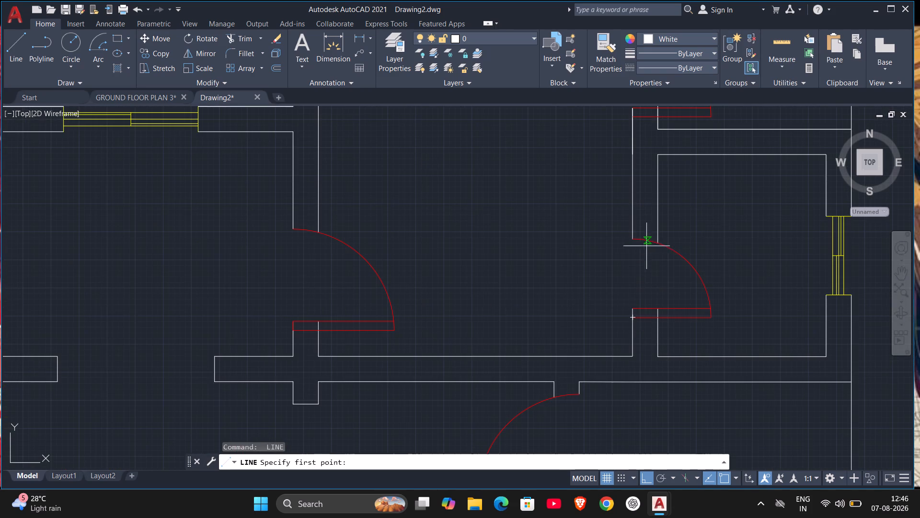
{"action": "scroll", "coordinate": [681, 281], "scroll_direction": "down", "scroll_amount": 2}
{"action": "middle_click_drag", "start_coordinate": [683, 349], "coordinate": [701, 282]}
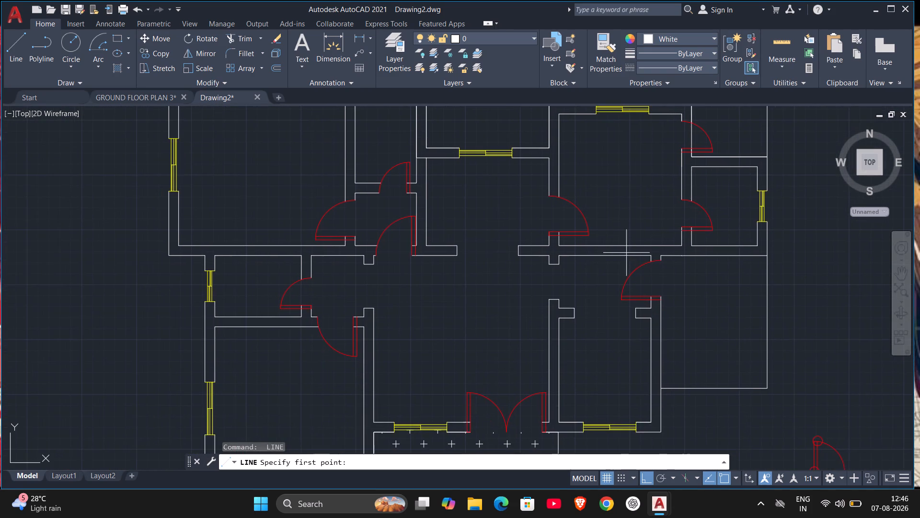
{"action": "scroll", "coordinate": [653, 258], "scroll_direction": "up", "scroll_amount": 3}
{"action": "left_click", "coordinate": [684, 262]}
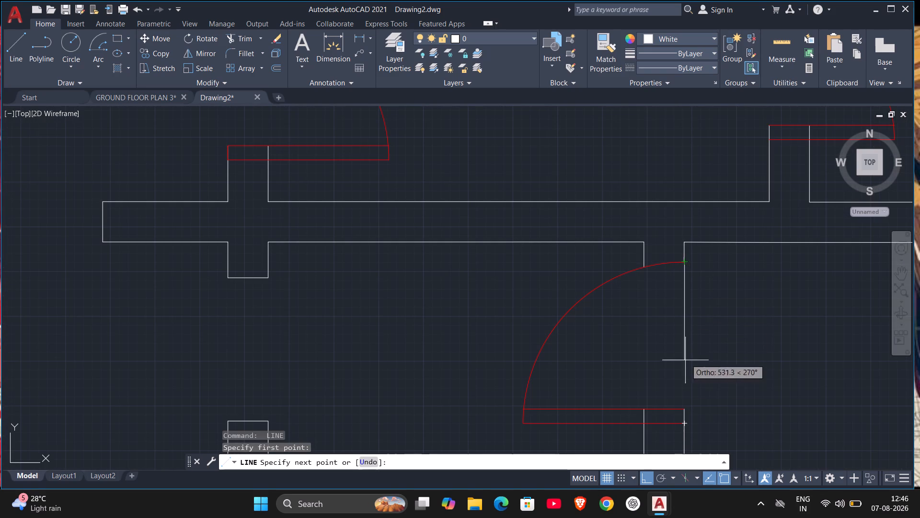
{"action": "left_click", "coordinate": [685, 407]}
{"action": "key", "text": "Escape"}
Hatch the large eastern rectangle, the small north-east space and the northern rectangle with the CROSS pattern at scale 50.
{"action": "scroll", "coordinate": [727, 354], "scroll_direction": "down", "scroll_amount": 4}
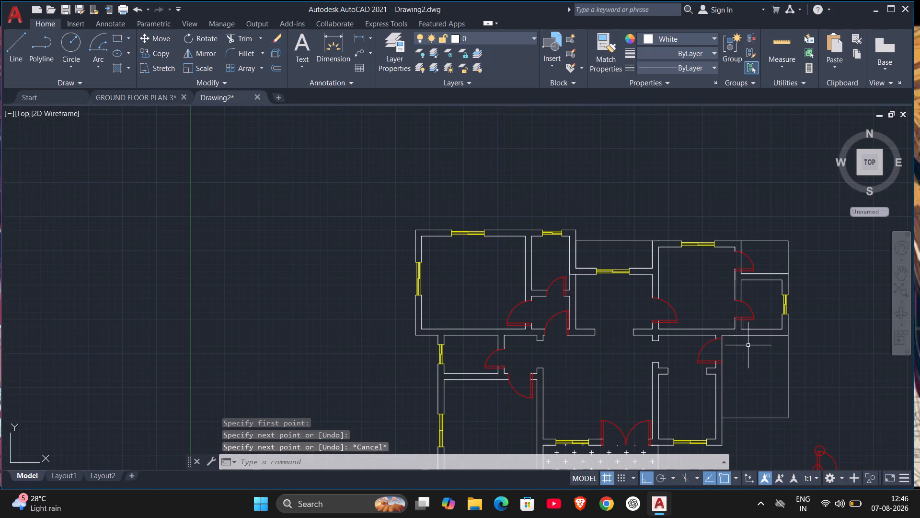
{"action": "middle_click_drag", "start_coordinate": [748, 345], "coordinate": [761, 278]}
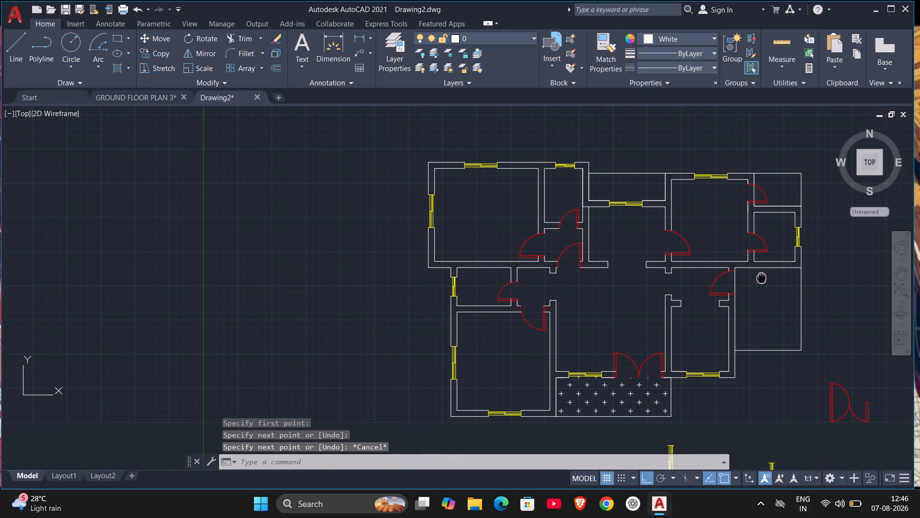
{"action": "middle_click_drag", "start_coordinate": [761, 278], "coordinate": [818, 305]}
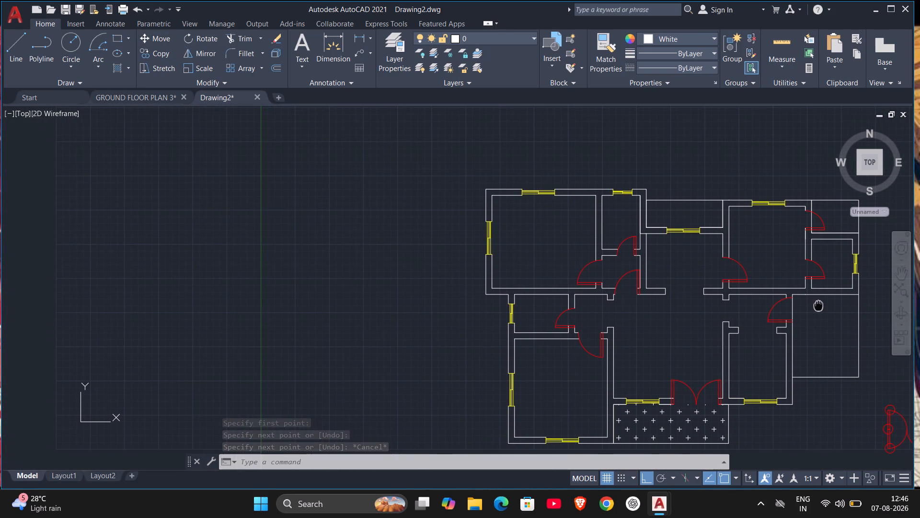
{"action": "middle_click_drag", "start_coordinate": [818, 305], "coordinate": [714, 278]}
{"action": "key", "text": "Escape"}
{"action": "key", "text": "h"}
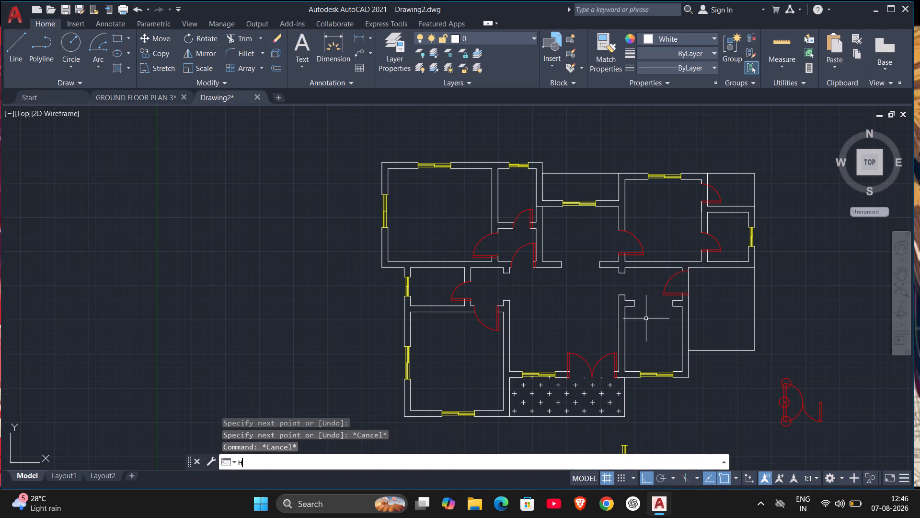
{"action": "key", "text": "Return"}
{"action": "left_click", "coordinate": [239, 50]}
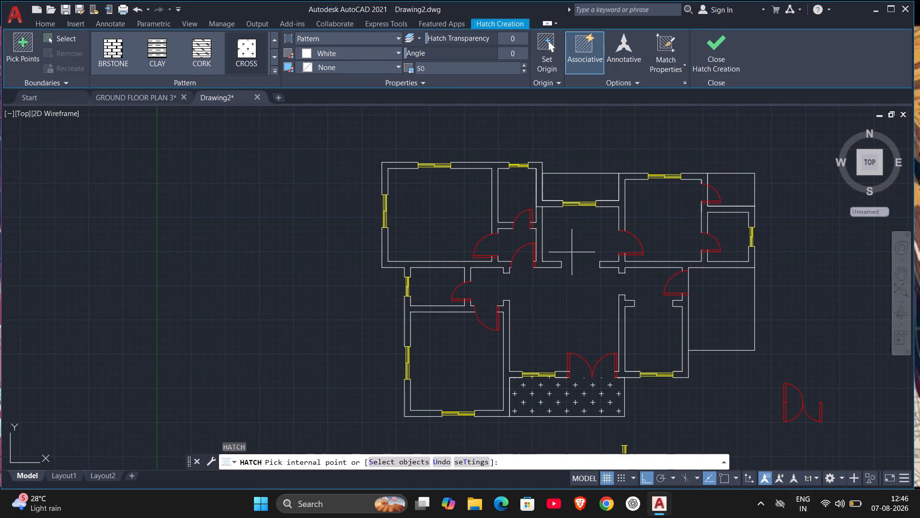
{"action": "left_click", "coordinate": [713, 308]}
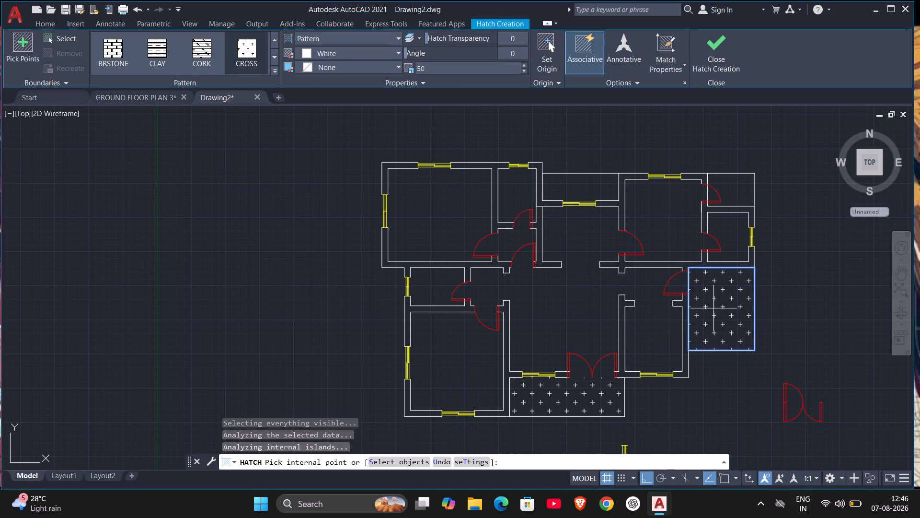
{"action": "left_click", "coordinate": [731, 191]}
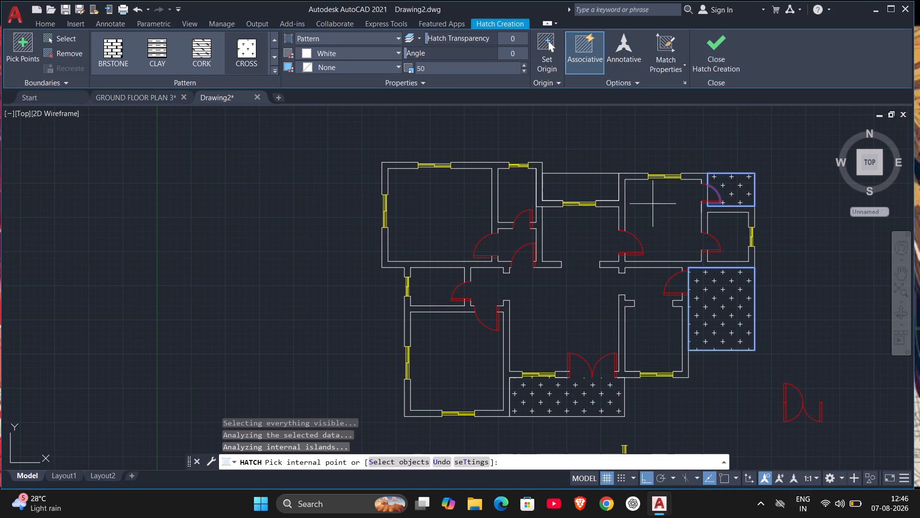
{"action": "left_click", "coordinate": [579, 190]}
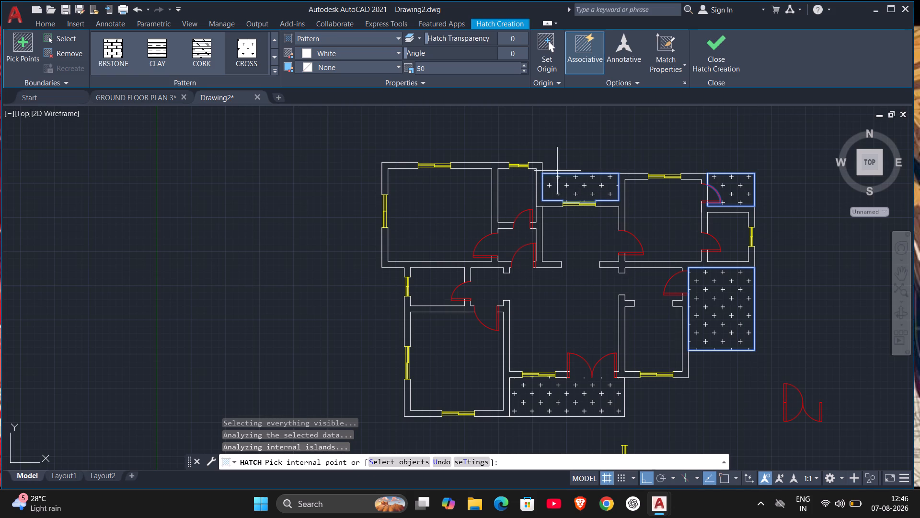
{"action": "key", "text": "Escape"}
Erase the line closing the door opening on the west side of the large eastern rectangle.
{"action": "scroll", "coordinate": [713, 298], "scroll_direction": "up", "scroll_amount": 2}
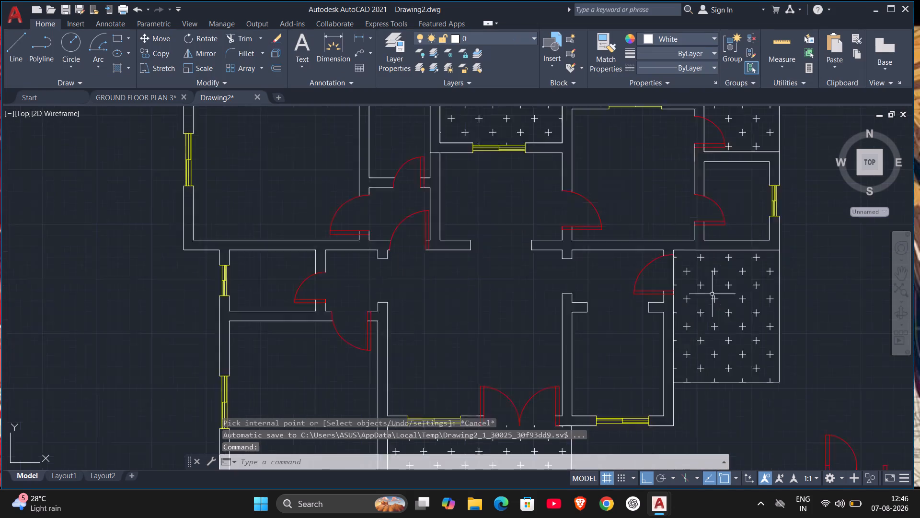
{"action": "scroll", "coordinate": [712, 294], "scroll_direction": "up", "scroll_amount": 1}
{"action": "left_click", "coordinate": [612, 259]}
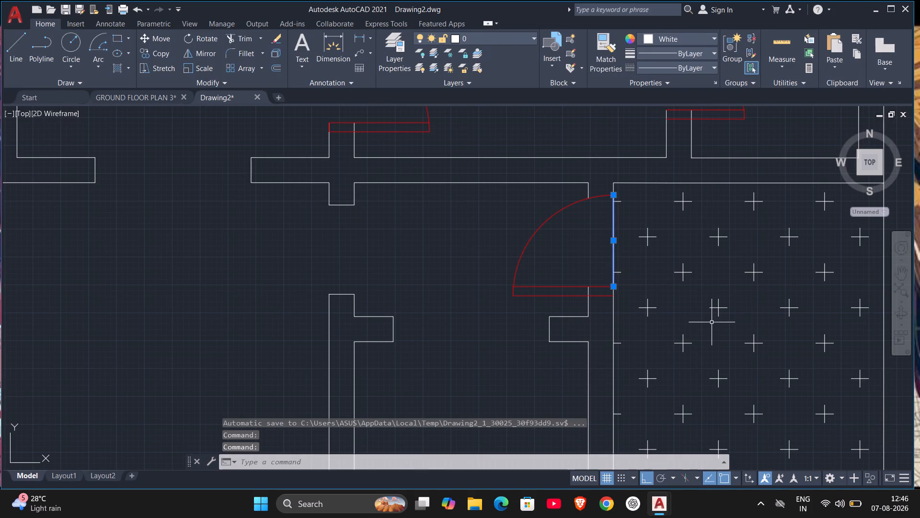
{"action": "key", "text": "Delete"}
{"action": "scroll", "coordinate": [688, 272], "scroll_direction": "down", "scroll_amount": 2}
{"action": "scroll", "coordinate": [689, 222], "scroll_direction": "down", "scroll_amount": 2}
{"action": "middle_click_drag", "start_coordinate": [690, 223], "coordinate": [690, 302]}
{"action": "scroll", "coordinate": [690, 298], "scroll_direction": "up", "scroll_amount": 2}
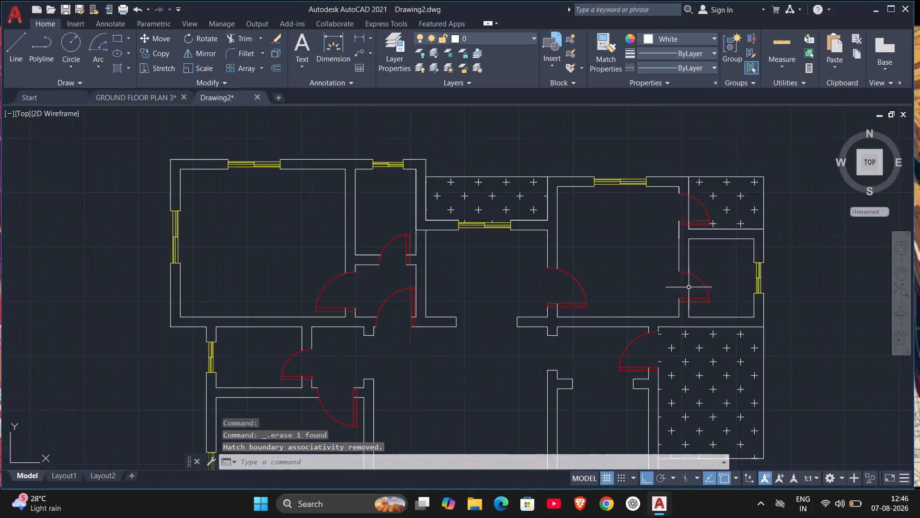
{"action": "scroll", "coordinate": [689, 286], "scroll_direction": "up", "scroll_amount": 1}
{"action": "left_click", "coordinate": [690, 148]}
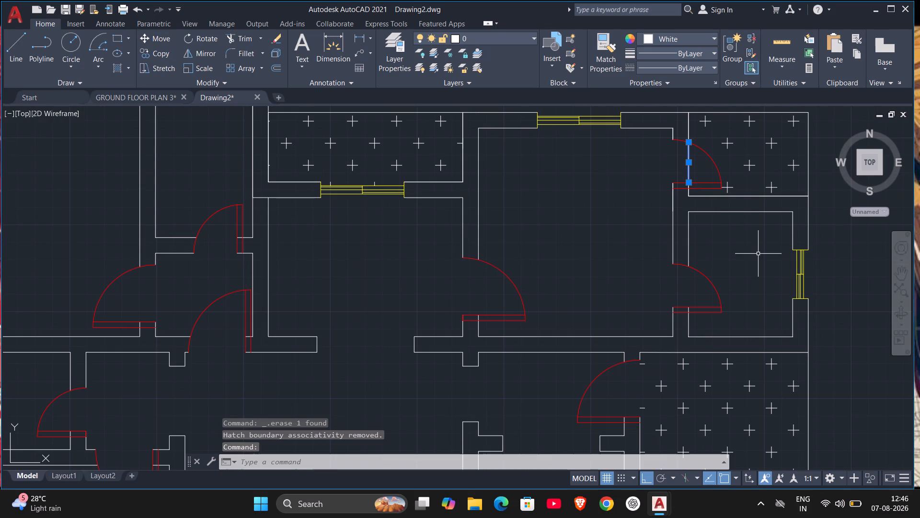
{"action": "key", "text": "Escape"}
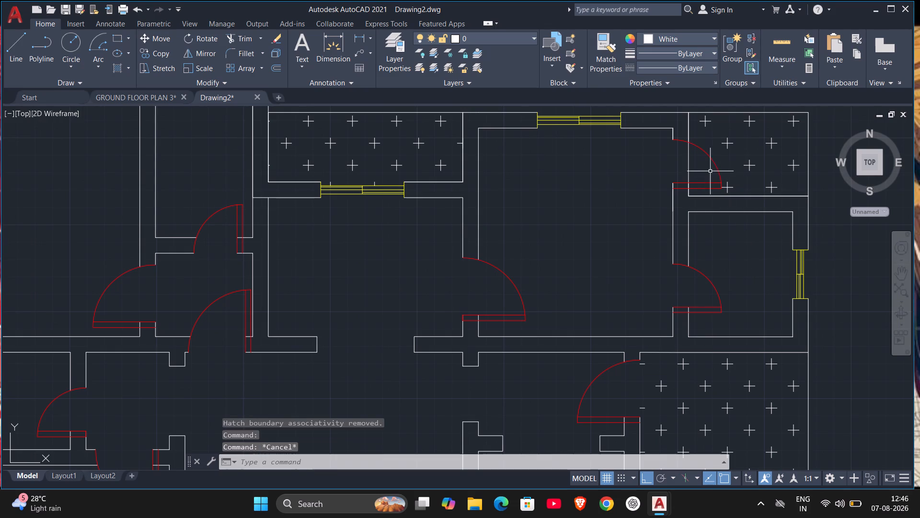
Hatch the door swing area inside the small north-east space with the CROSS pattern at scale 40.
{"action": "key", "text": "h"}
{"action": "key", "text": "Return"}
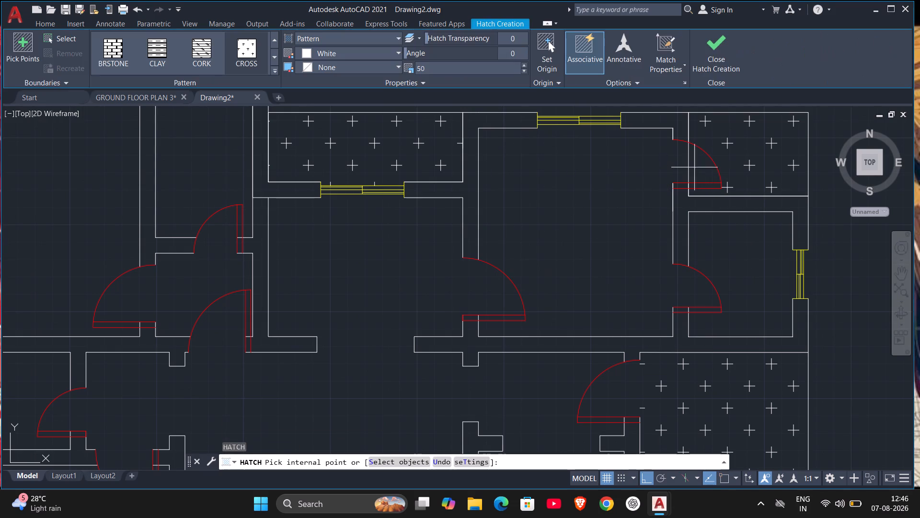
{"action": "left_click", "coordinate": [704, 167]}
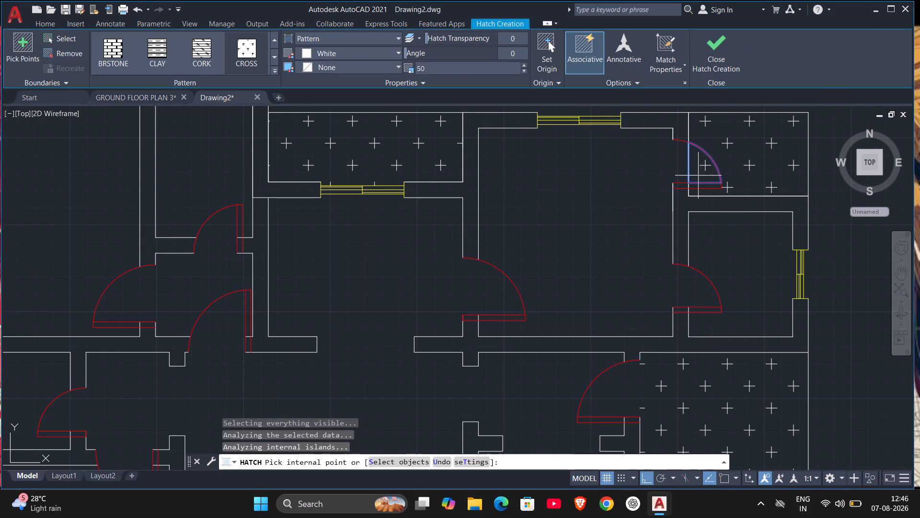
{"action": "left_click", "coordinate": [461, 67]}
{"action": "type", "text": "40"}
{"action": "left_click", "coordinate": [555, 204]}
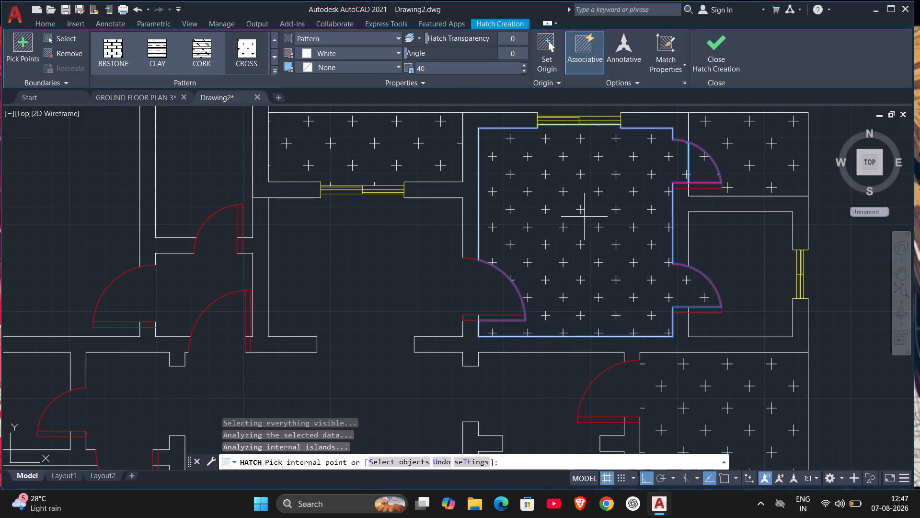
{"action": "key", "text": "ctrl+z"}
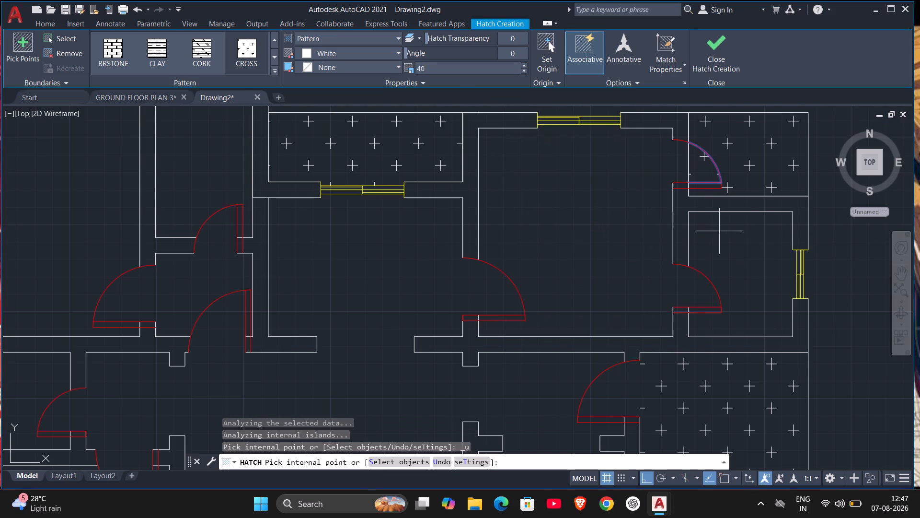
{"action": "left_click", "coordinate": [702, 168]}
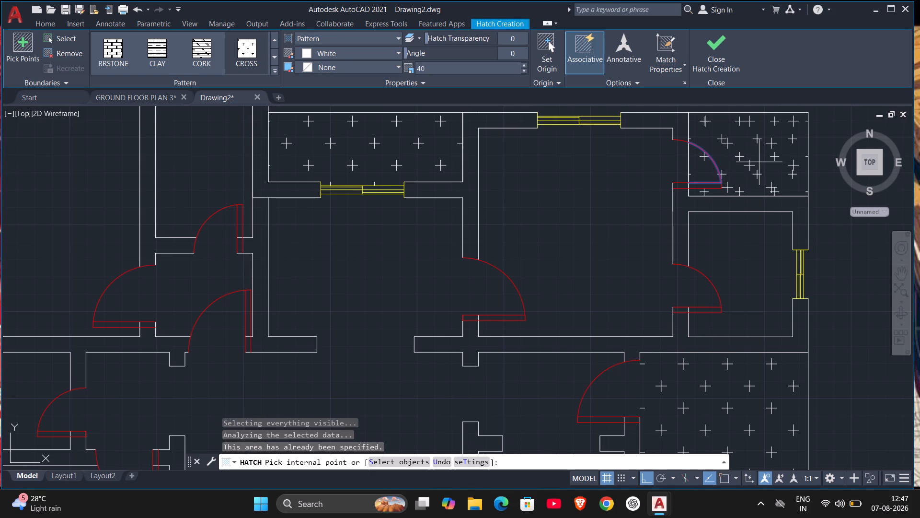
{"action": "scroll", "coordinate": [748, 392], "scroll_direction": "down", "scroll_amount": 3}
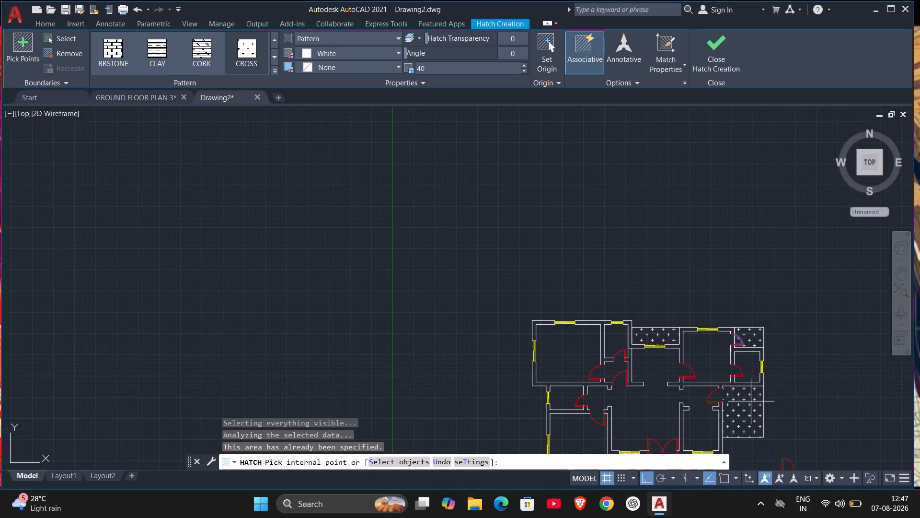
{"action": "middle_click_drag", "start_coordinate": [751, 401], "coordinate": [696, 284]}
{"action": "scroll", "coordinate": [690, 284], "scroll_direction": "up", "scroll_amount": 2}
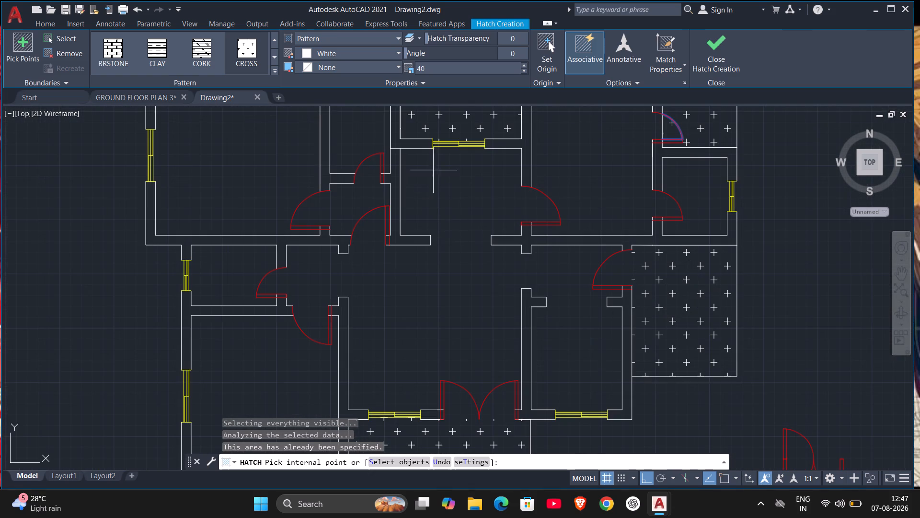
{"action": "key", "text": "Escape"}
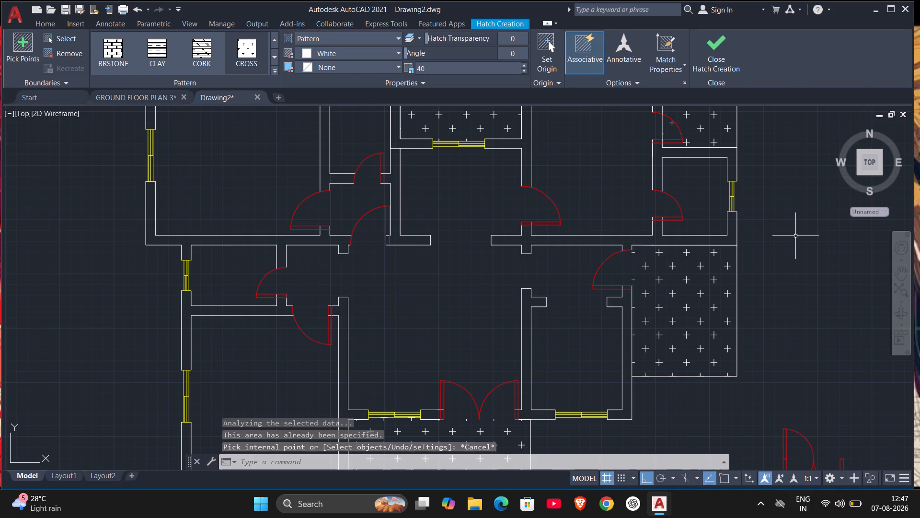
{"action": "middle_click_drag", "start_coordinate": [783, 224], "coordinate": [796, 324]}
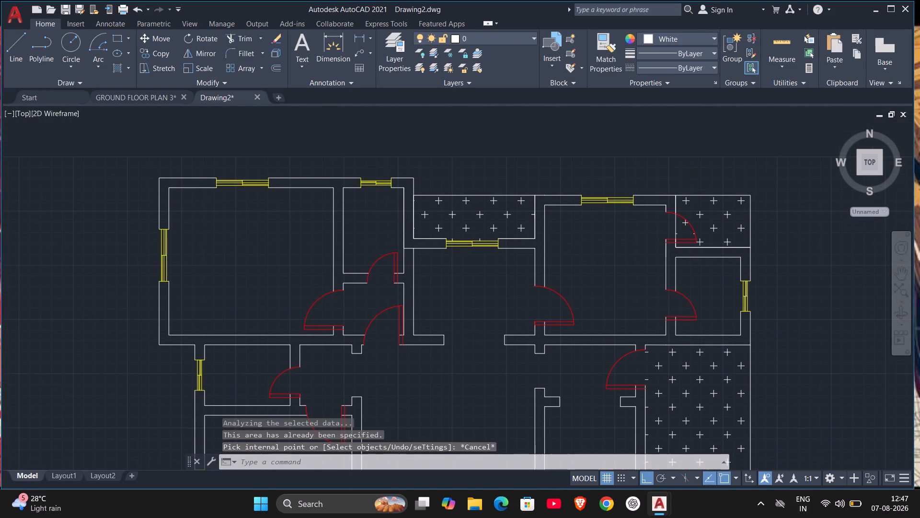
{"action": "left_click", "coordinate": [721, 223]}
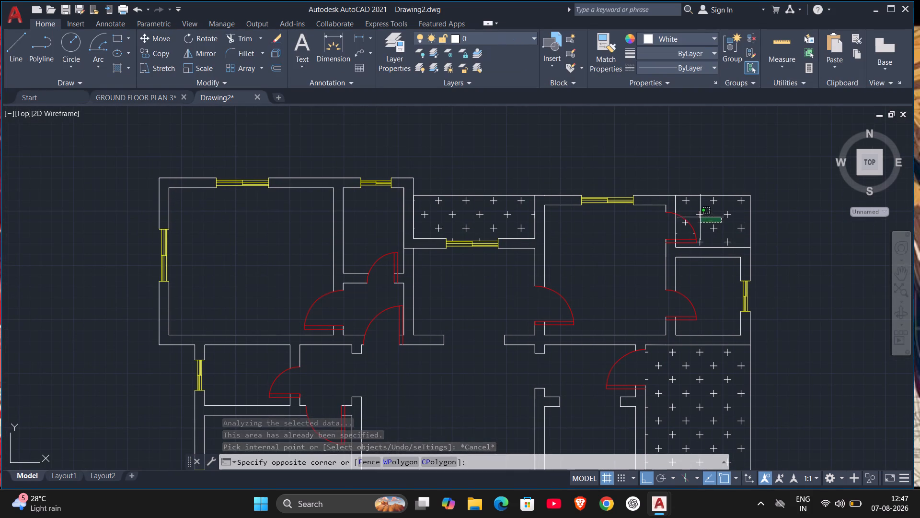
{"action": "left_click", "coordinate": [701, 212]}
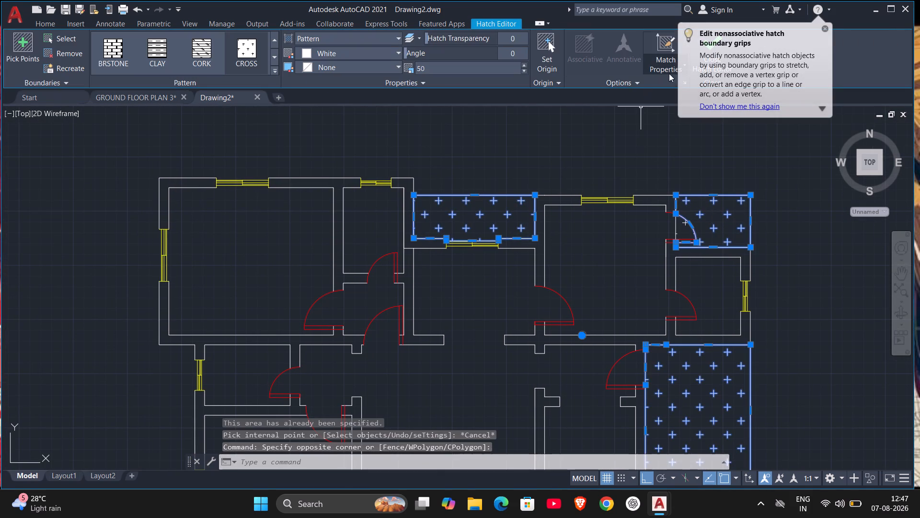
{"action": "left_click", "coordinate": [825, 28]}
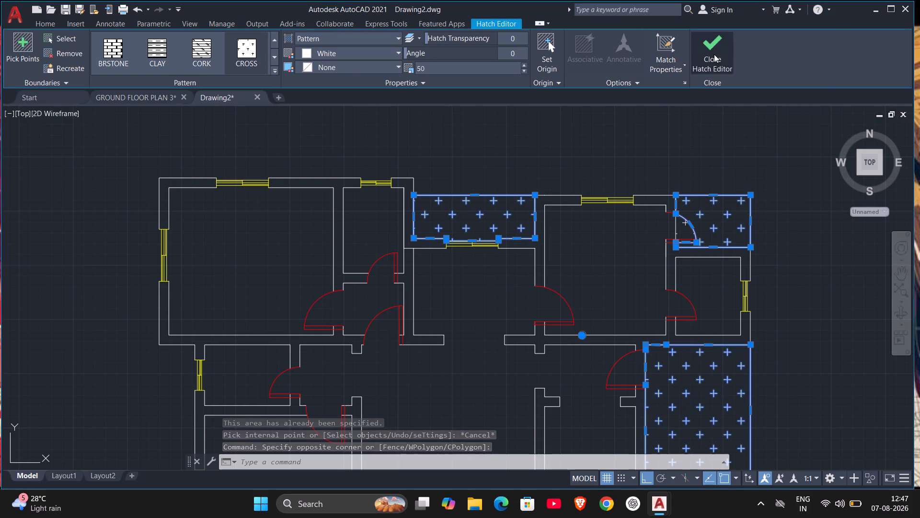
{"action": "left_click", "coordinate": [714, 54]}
Erase the line closing the door opening on the west side of the small north-east space.
{"action": "scroll", "coordinate": [718, 239], "scroll_direction": "up", "scroll_amount": 2}
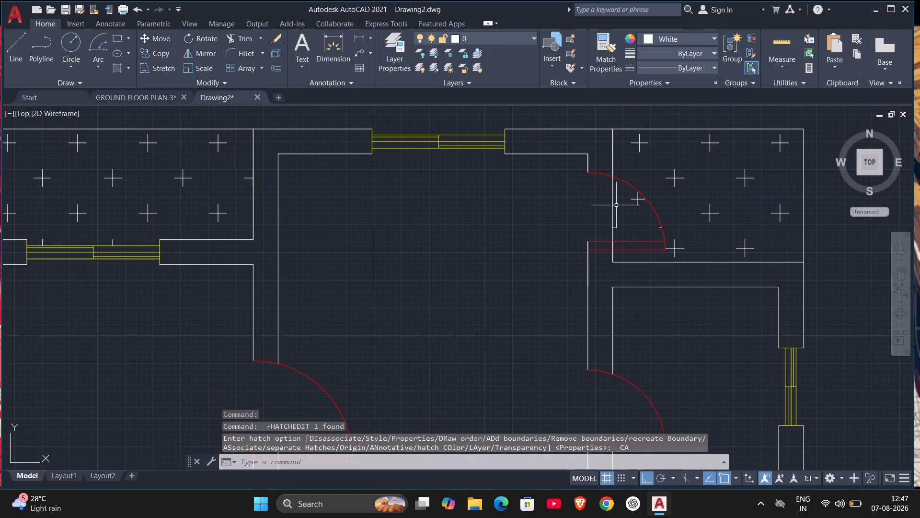
{"action": "left_click", "coordinate": [612, 205]}
{"action": "key", "text": "Delete"}
Erase all the loose red door and yellow window copies lying outside the floor plan, south and south-east of the building.
{"action": "scroll", "coordinate": [775, 318], "scroll_direction": "down", "scroll_amount": 2}
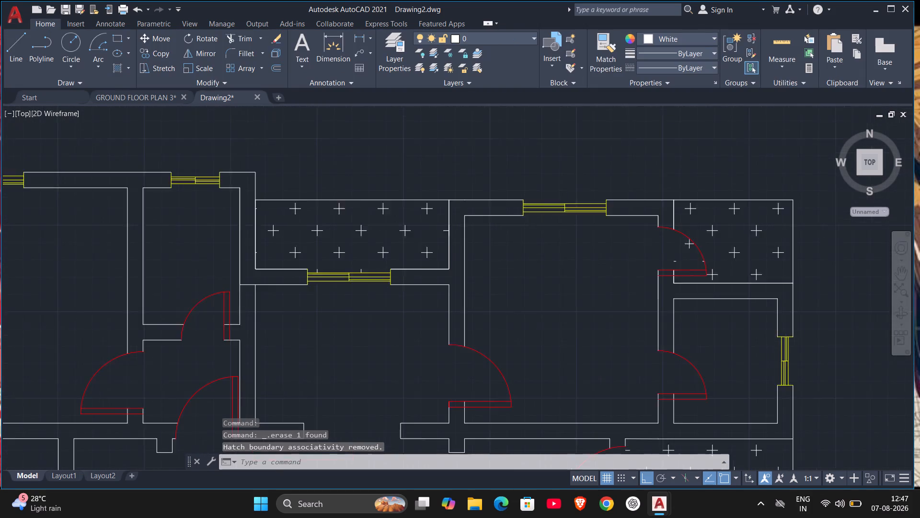
{"action": "scroll", "coordinate": [776, 320], "scroll_direction": "down", "scroll_amount": 1}
{"action": "middle_click_drag", "start_coordinate": [770, 351], "coordinate": [739, 202]}
{"action": "scroll", "coordinate": [739, 210], "scroll_direction": "up", "scroll_amount": 2}
{"action": "scroll", "coordinate": [634, 270], "scroll_direction": "down", "scroll_amount": 4}
{"action": "middle_click_drag", "start_coordinate": [634, 267], "coordinate": [663, 278]}
{"action": "scroll", "coordinate": [705, 295], "scroll_direction": "up", "scroll_amount": 2}
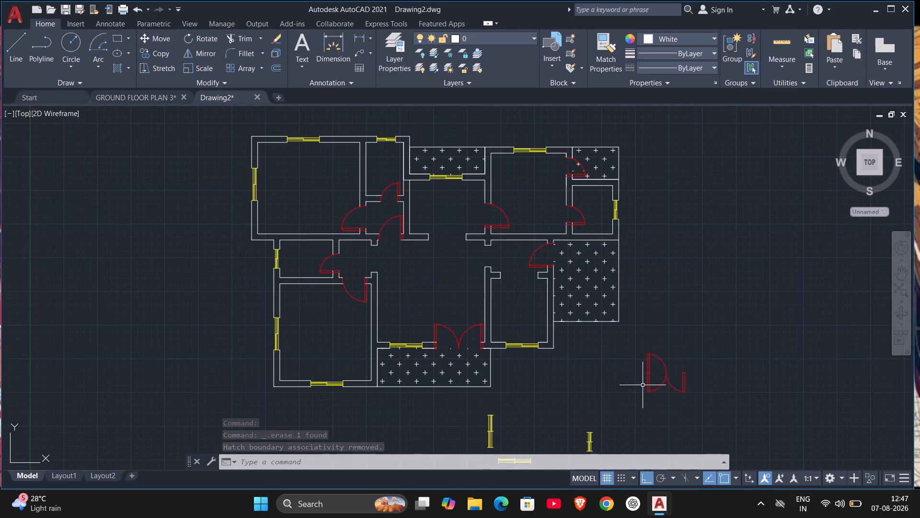
{"action": "scroll", "coordinate": [643, 385], "scroll_direction": "down", "scroll_amount": 2}
{"action": "middle_click_drag", "start_coordinate": [684, 431], "coordinate": [688, 338]}
{"action": "scroll", "coordinate": [688, 338], "scroll_direction": "up", "scroll_amount": 2}
{"action": "left_click_drag", "start_coordinate": [584, 195], "coordinate": [601, 215]}
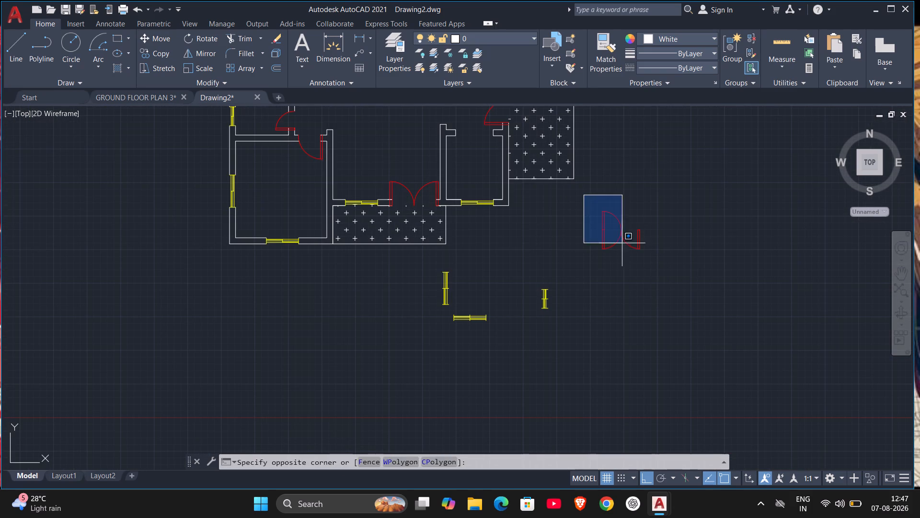
{"action": "left_click_drag", "start_coordinate": [673, 283], "coordinate": [668, 285]}
{"action": "left_click_drag", "start_coordinate": [414, 262], "coordinate": [435, 274]}
{"action": "left_click", "coordinate": [627, 328]}
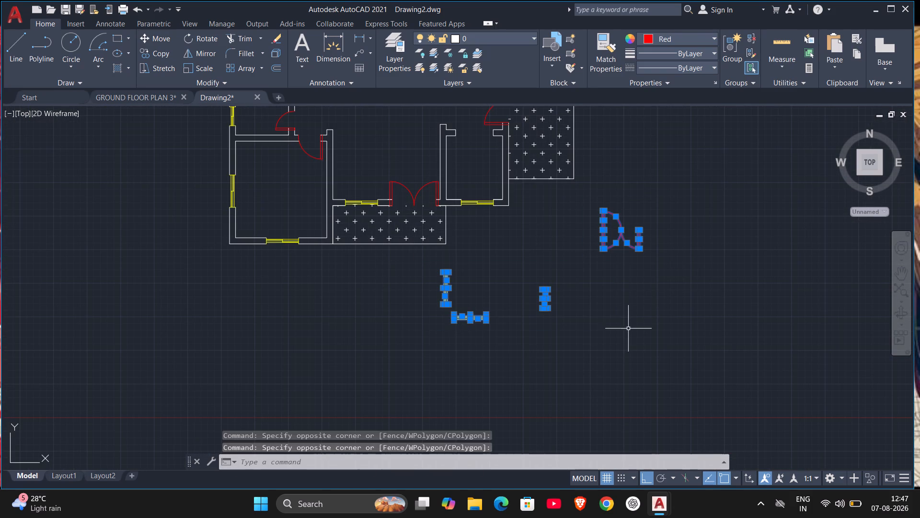
{"action": "key", "text": "Delete"}
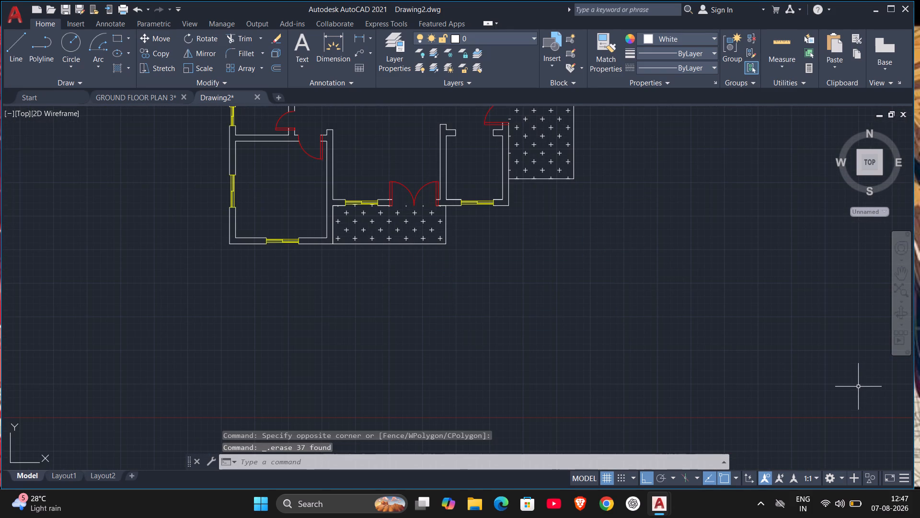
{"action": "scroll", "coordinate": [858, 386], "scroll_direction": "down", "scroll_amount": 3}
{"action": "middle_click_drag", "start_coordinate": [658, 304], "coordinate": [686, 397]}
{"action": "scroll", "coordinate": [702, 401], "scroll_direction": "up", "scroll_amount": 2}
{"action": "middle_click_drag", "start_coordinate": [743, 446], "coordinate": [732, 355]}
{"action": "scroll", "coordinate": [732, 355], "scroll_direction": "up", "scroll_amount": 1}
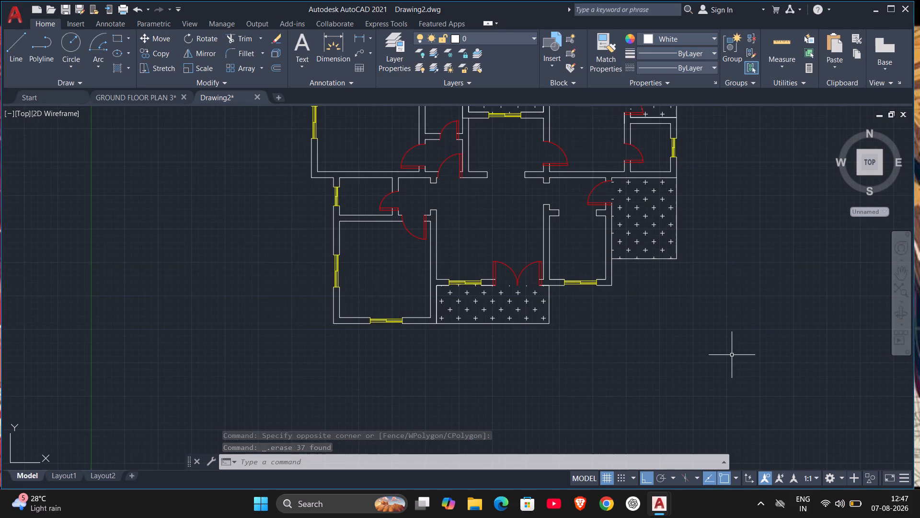
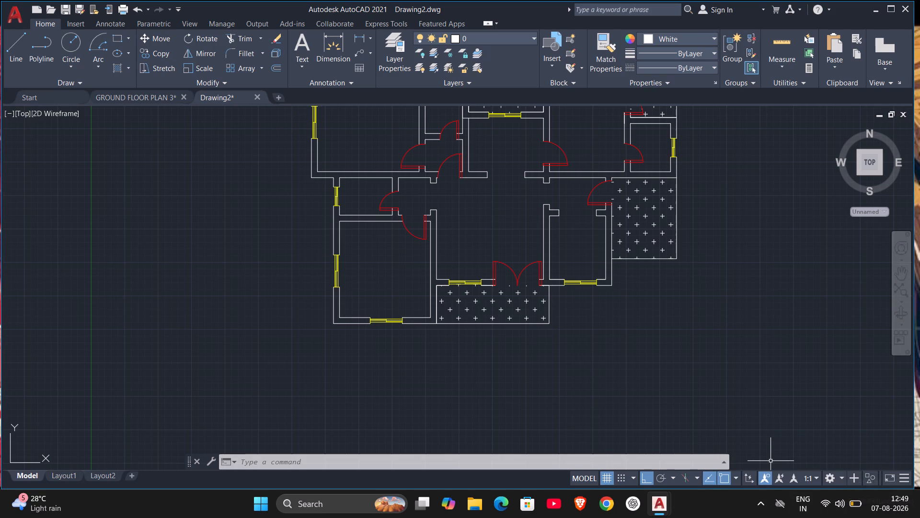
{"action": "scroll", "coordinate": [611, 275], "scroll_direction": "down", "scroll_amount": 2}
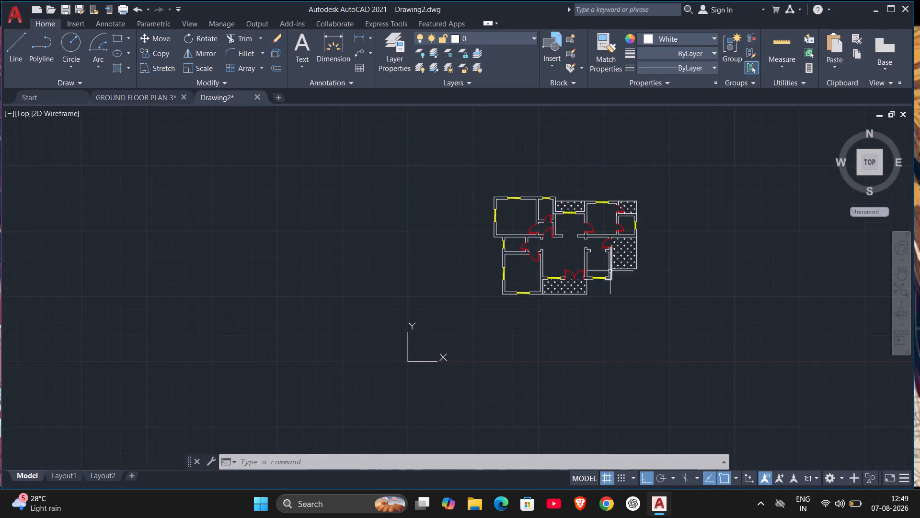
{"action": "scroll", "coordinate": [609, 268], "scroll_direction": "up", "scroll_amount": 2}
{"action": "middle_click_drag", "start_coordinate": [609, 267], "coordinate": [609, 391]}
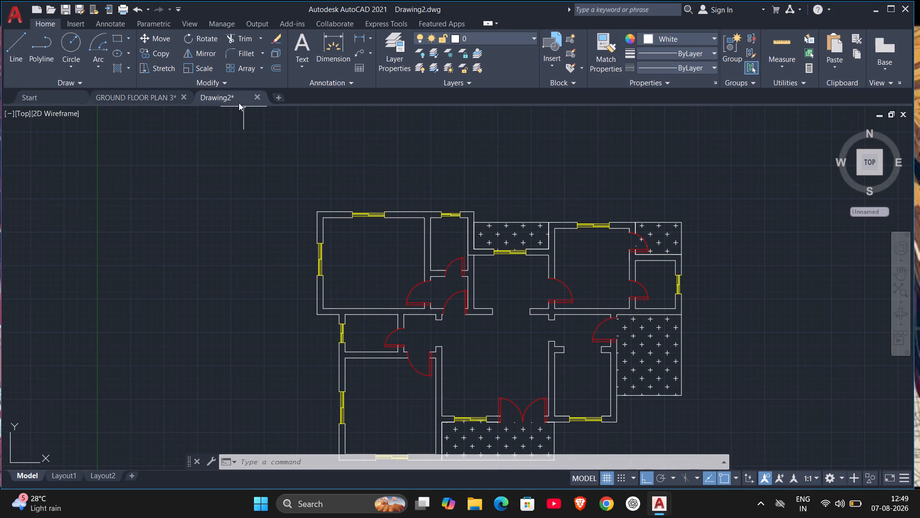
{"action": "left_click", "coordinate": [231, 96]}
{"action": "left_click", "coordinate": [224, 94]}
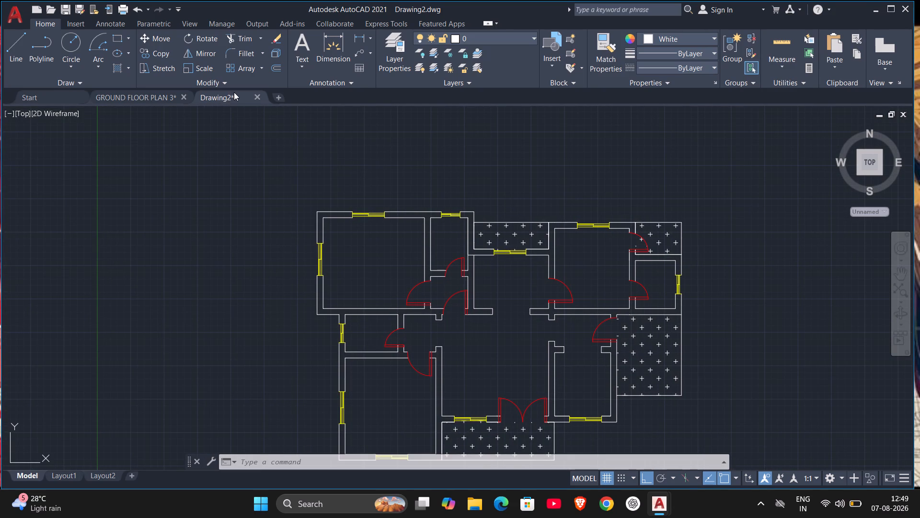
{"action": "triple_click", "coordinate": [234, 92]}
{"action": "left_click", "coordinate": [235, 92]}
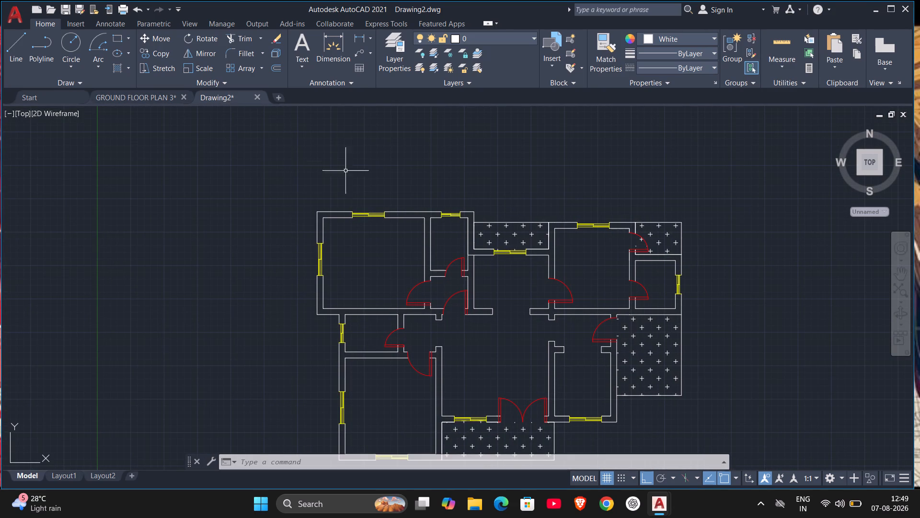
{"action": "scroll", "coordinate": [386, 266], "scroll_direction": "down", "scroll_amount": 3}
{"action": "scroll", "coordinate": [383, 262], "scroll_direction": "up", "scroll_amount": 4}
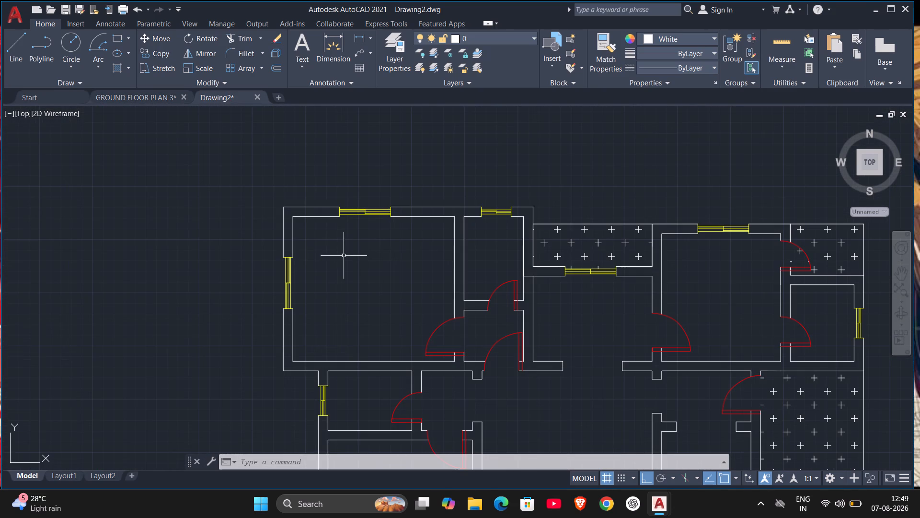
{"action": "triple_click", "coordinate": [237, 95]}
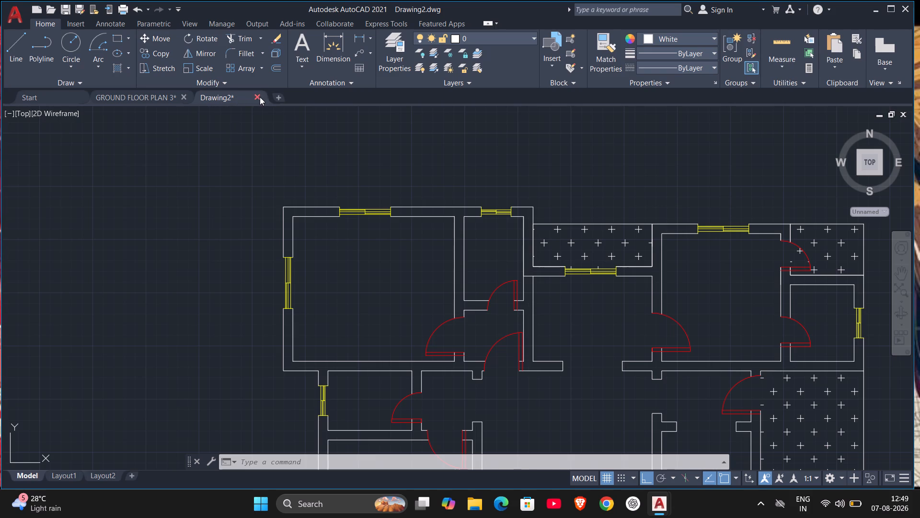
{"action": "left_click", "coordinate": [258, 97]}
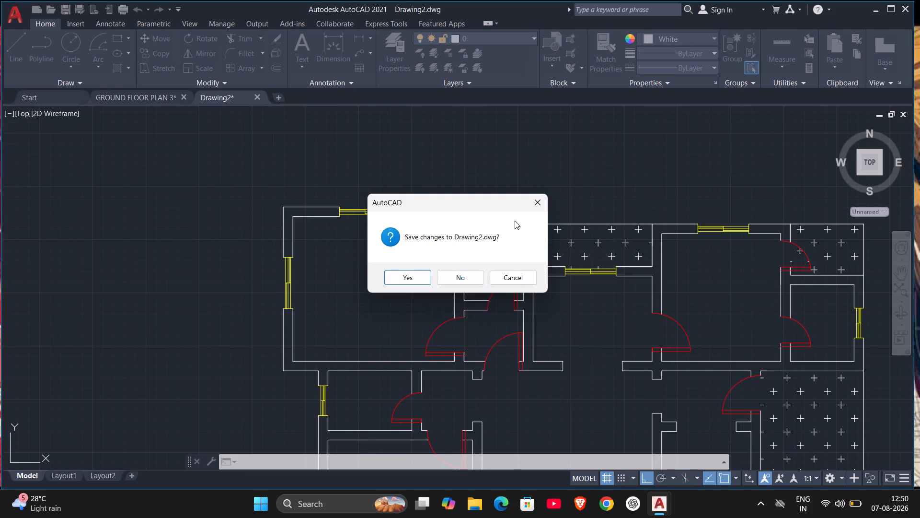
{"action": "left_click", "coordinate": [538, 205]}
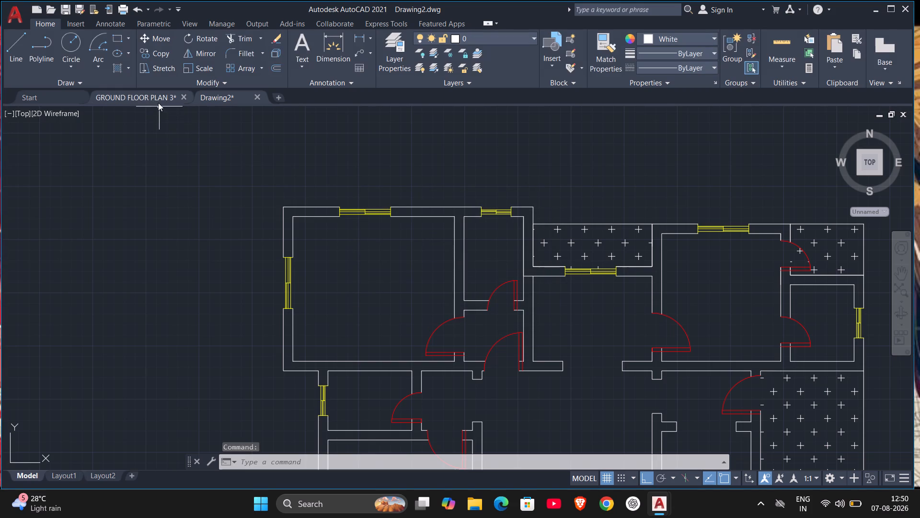
Copy the six-seat dining table set from the Dining / Drawing area of GROUND FLOOR PLAN 3 to the clipboard.
{"action": "left_click", "coordinate": [157, 99]}
{"action": "scroll", "coordinate": [350, 259], "scroll_direction": "up", "scroll_amount": 2}
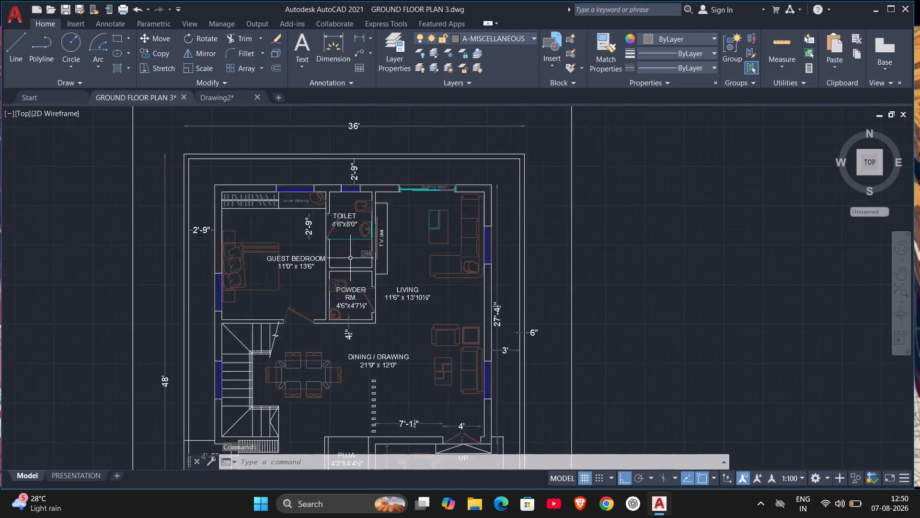
{"action": "scroll", "coordinate": [350, 258], "scroll_direction": "up", "scroll_amount": 1}
{"action": "scroll", "coordinate": [455, 348], "scroll_direction": "down", "scroll_amount": 1}
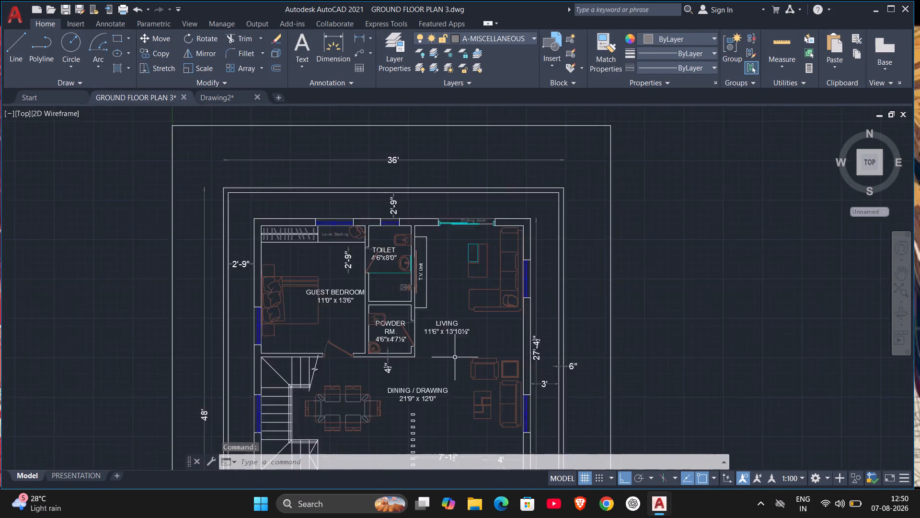
{"action": "scroll", "coordinate": [455, 357], "scroll_direction": "down", "scroll_amount": 1}
{"action": "middle_click_drag", "start_coordinate": [453, 361], "coordinate": [484, 224]}
{"action": "scroll", "coordinate": [475, 225], "scroll_direction": "up", "scroll_amount": 2}
{"action": "scroll", "coordinate": [420, 263], "scroll_direction": "up", "scroll_amount": 1}
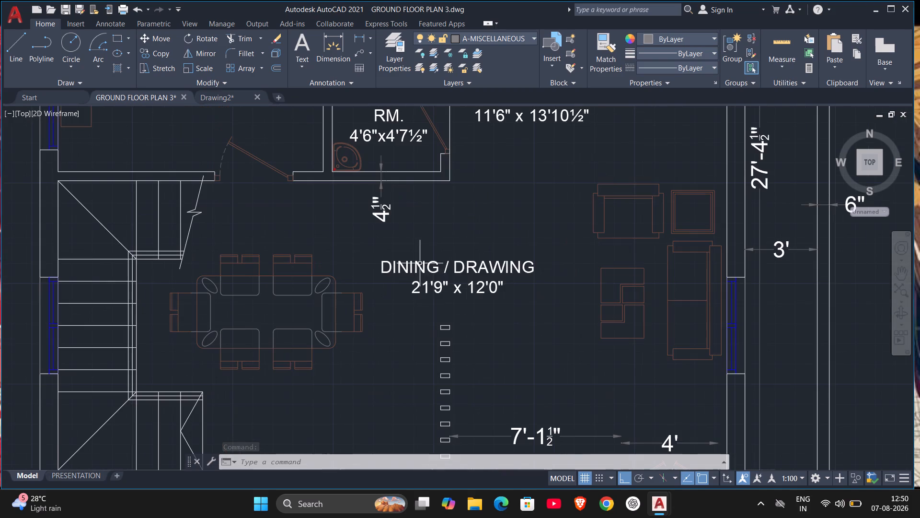
{"action": "scroll", "coordinate": [420, 325], "scroll_direction": "down", "scroll_amount": 1}
{"action": "middle_click_drag", "start_coordinate": [419, 325], "coordinate": [447, 272]}
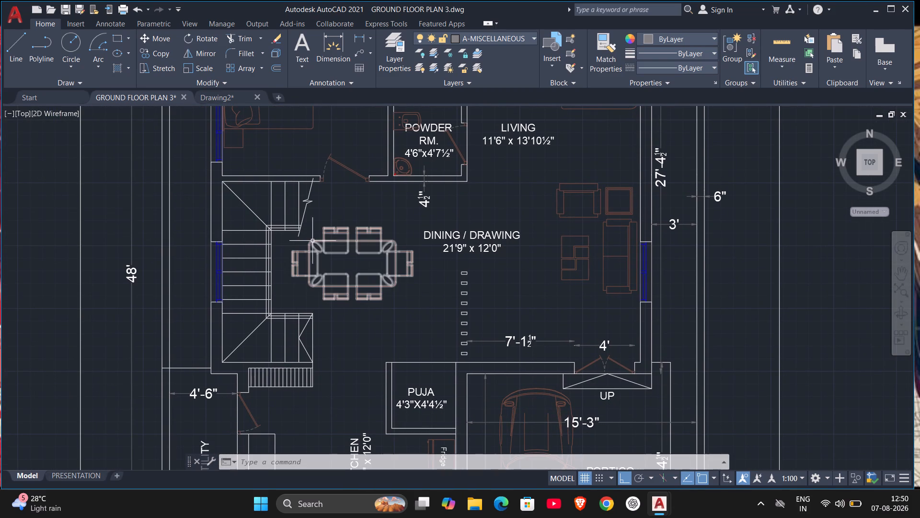
{"action": "left_click", "coordinate": [323, 241]}
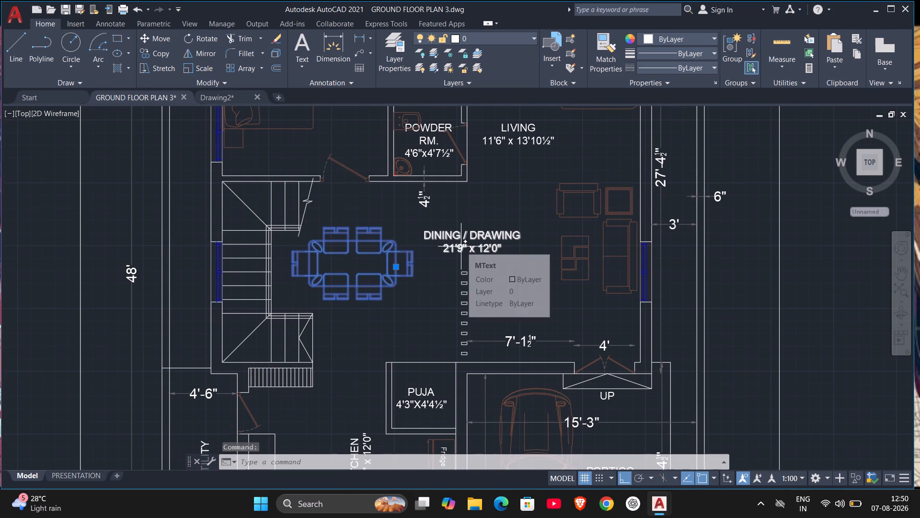
{"action": "key", "text": "ctrl+c"}
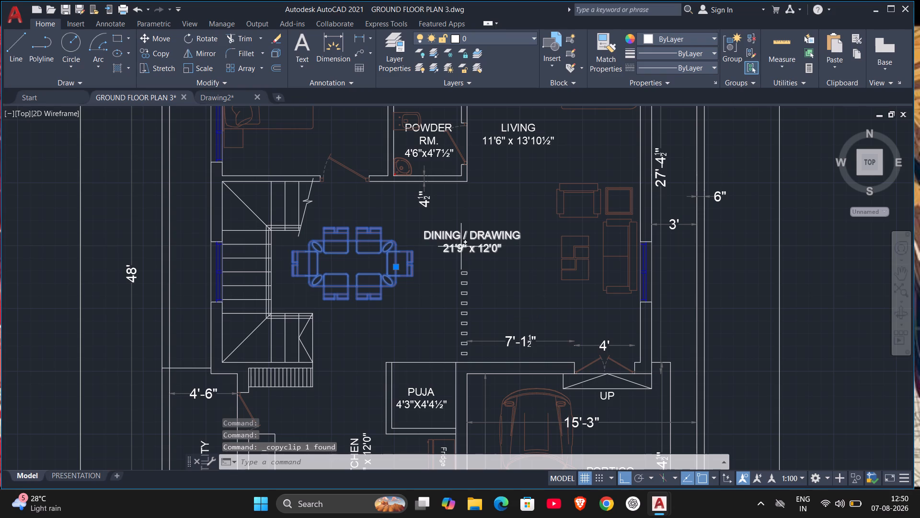
Paste the copied dining set into the central hall of the Drawing2 floor plan, above the double entrance door.
{"action": "left_click", "coordinate": [233, 96]}
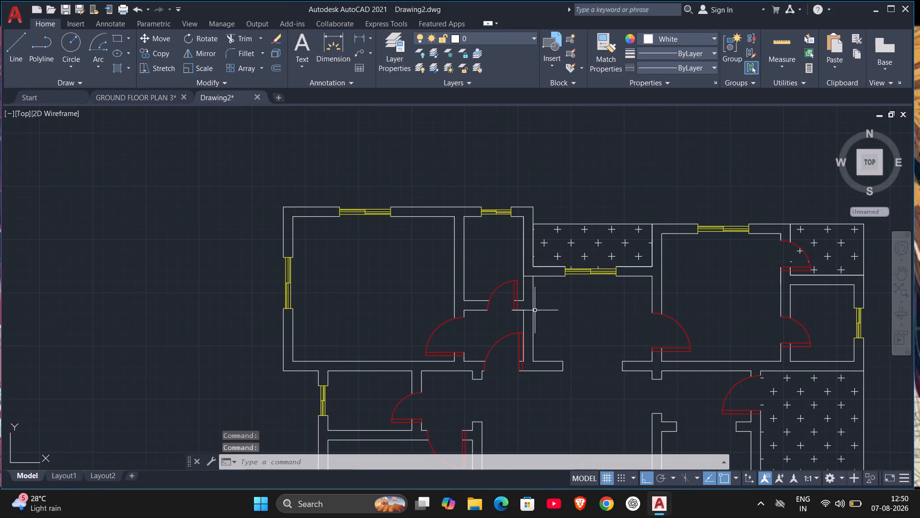
{"action": "middle_click_drag", "start_coordinate": [607, 365], "coordinate": [580, 241]}
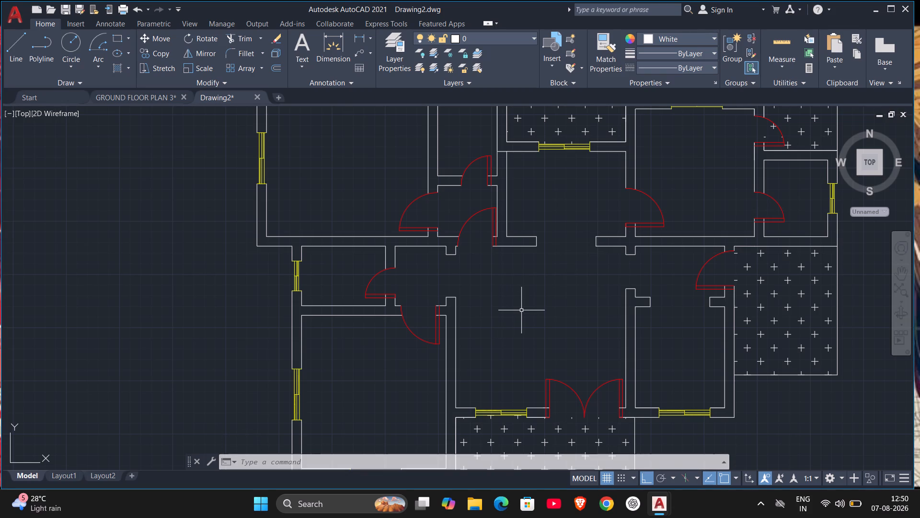
{"action": "key", "text": "ctrl+v"}
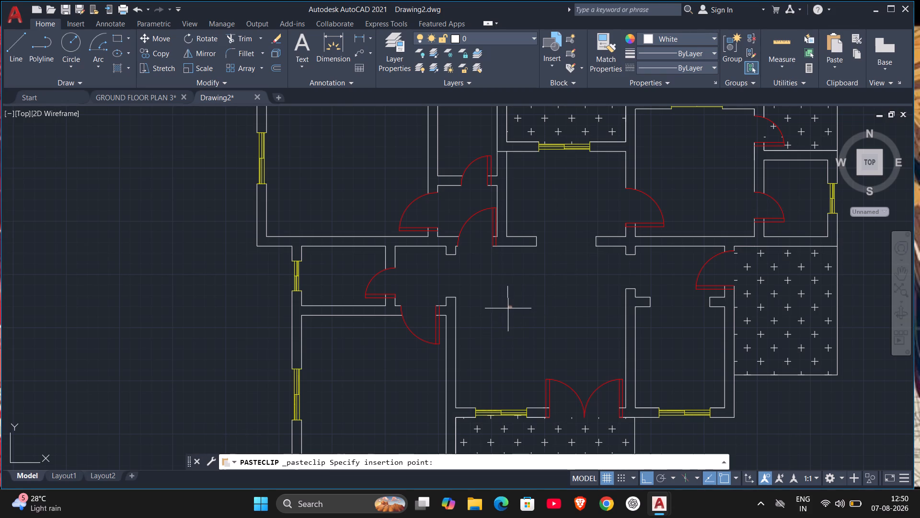
{"action": "scroll", "coordinate": [508, 308], "scroll_direction": "up", "scroll_amount": 1}
{"action": "scroll", "coordinate": [508, 308], "scroll_direction": "down", "scroll_amount": 1}
{"action": "scroll", "coordinate": [508, 308], "scroll_direction": "up", "scroll_amount": 4}
{"action": "scroll", "coordinate": [505, 313], "scroll_direction": "down", "scroll_amount": 2}
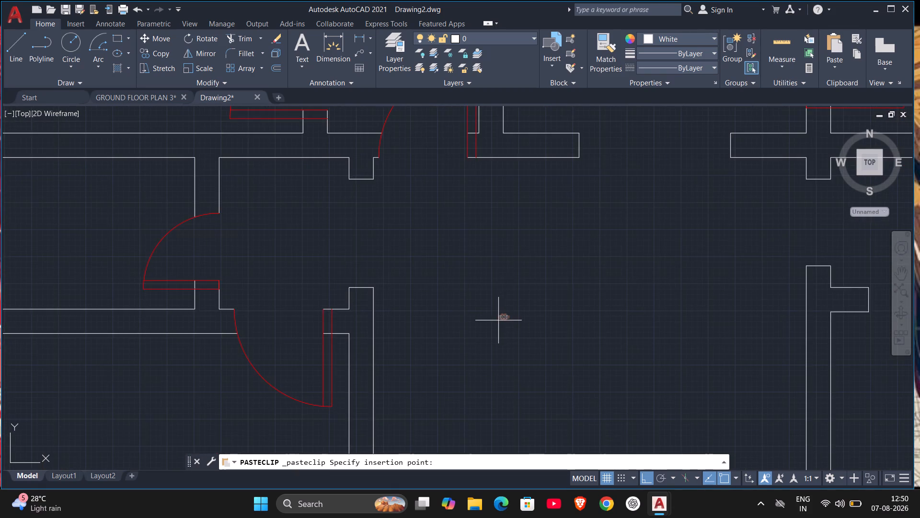
{"action": "scroll", "coordinate": [498, 320], "scroll_direction": "up", "scroll_amount": 1}
{"action": "left_click", "coordinate": [496, 319]}
Scale up the tiny pasted dining set about its centre, picking the scale point about 1227 units away horizontally.
{"action": "left_click", "coordinate": [484, 298]}
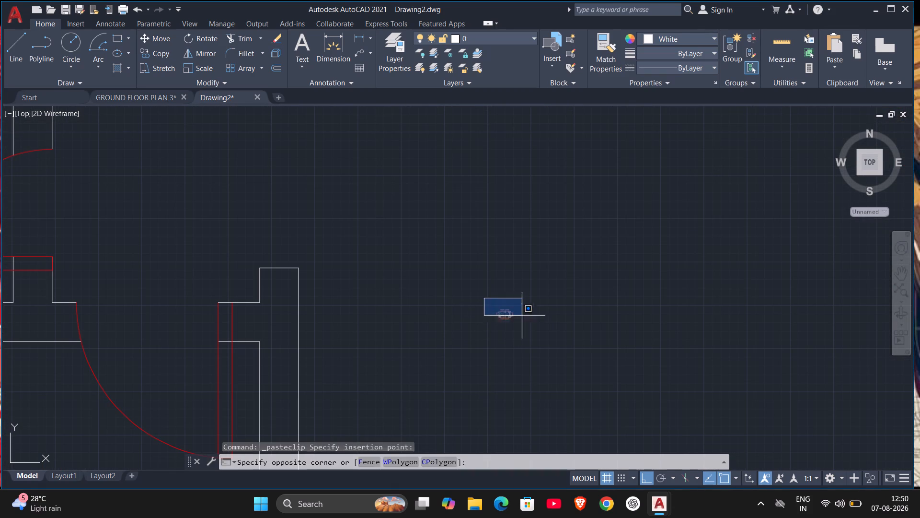
{"action": "left_click", "coordinate": [541, 344]}
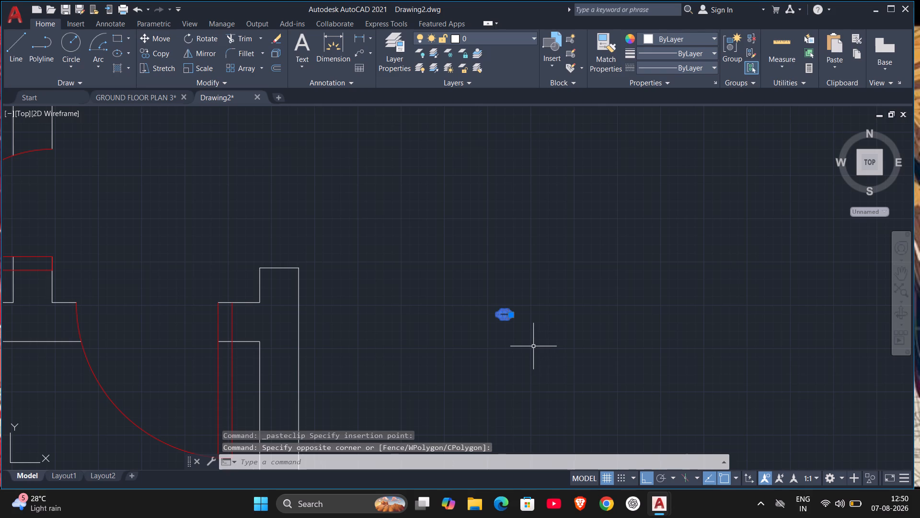
{"action": "type", "text": "SC"}
{"action": "key", "text": "Return"}
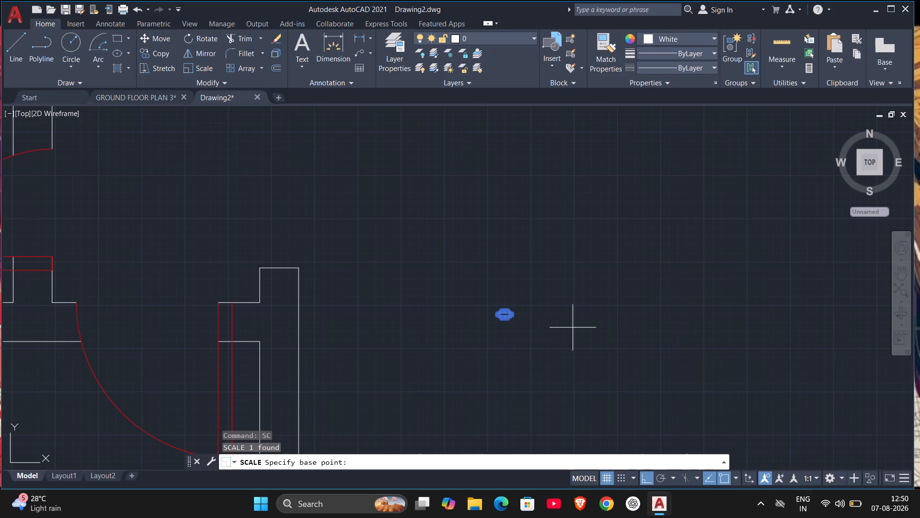
{"action": "scroll", "coordinate": [519, 331], "scroll_direction": "up", "scroll_amount": 6}
{"action": "middle_click_drag", "start_coordinate": [489, 294], "coordinate": [686, 514]}
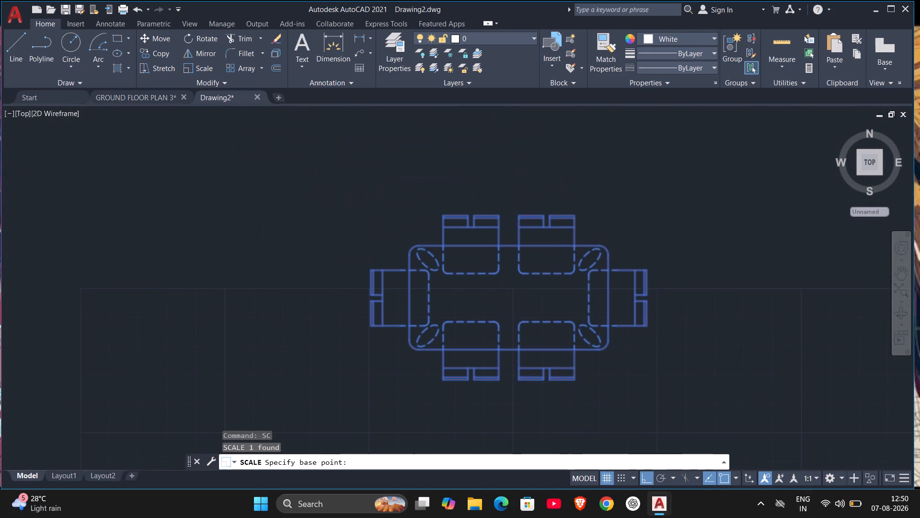
{"action": "left_click", "coordinate": [509, 296]}
{"action": "scroll", "coordinate": [597, 350], "scroll_direction": "down", "scroll_amount": 7}
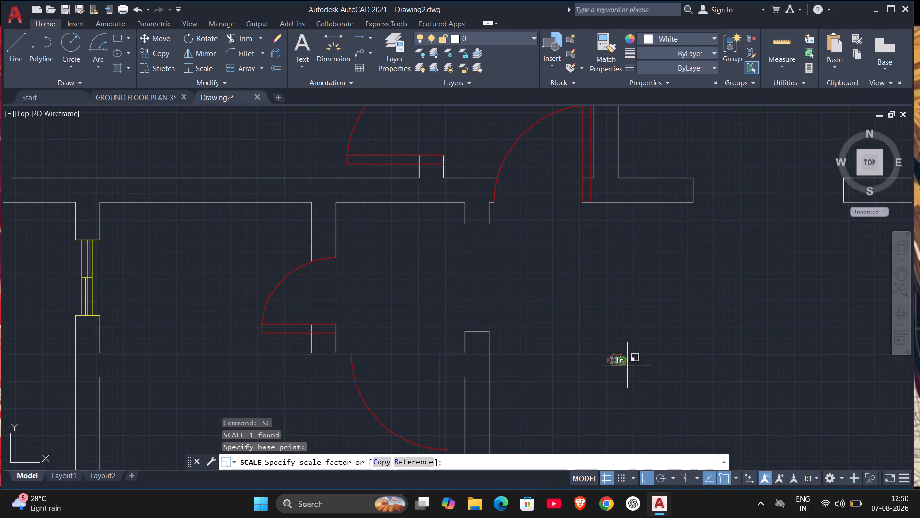
{"action": "scroll", "coordinate": [653, 376], "scroll_direction": "down", "scroll_amount": 2}
{"action": "scroll", "coordinate": [702, 391], "scroll_direction": "down", "scroll_amount": 1}
{"action": "middle_click_drag", "start_coordinate": [702, 391], "coordinate": [510, 316]}
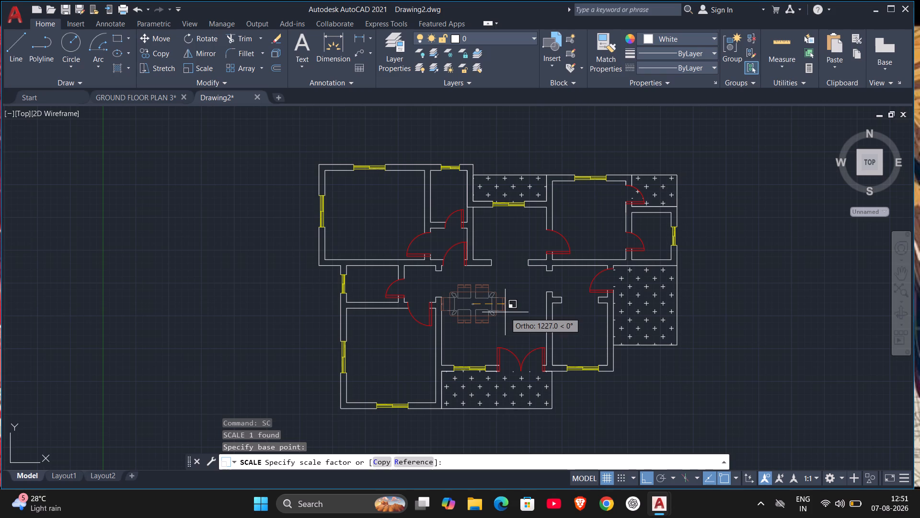
{"action": "left_click", "coordinate": [505, 312]}
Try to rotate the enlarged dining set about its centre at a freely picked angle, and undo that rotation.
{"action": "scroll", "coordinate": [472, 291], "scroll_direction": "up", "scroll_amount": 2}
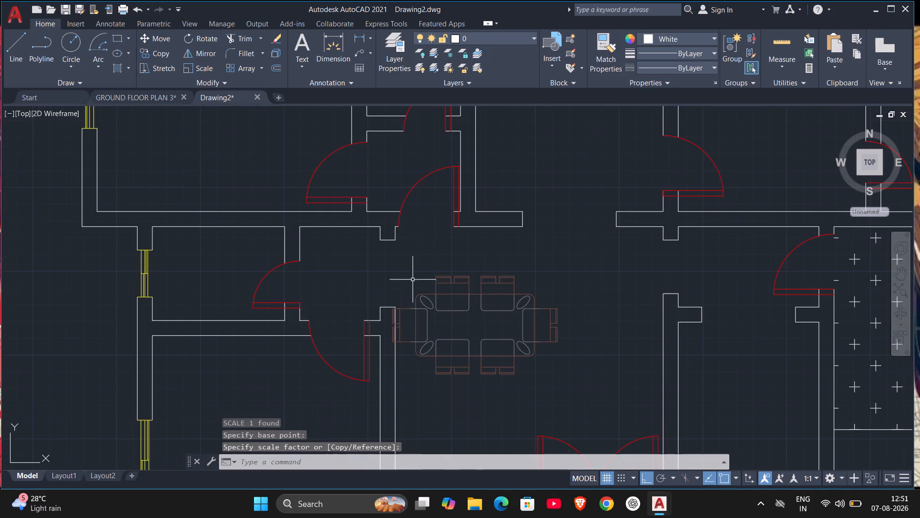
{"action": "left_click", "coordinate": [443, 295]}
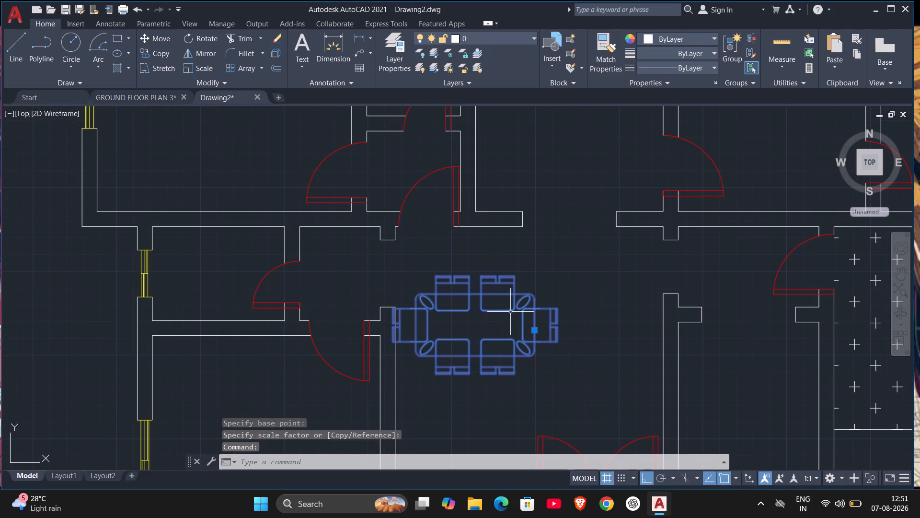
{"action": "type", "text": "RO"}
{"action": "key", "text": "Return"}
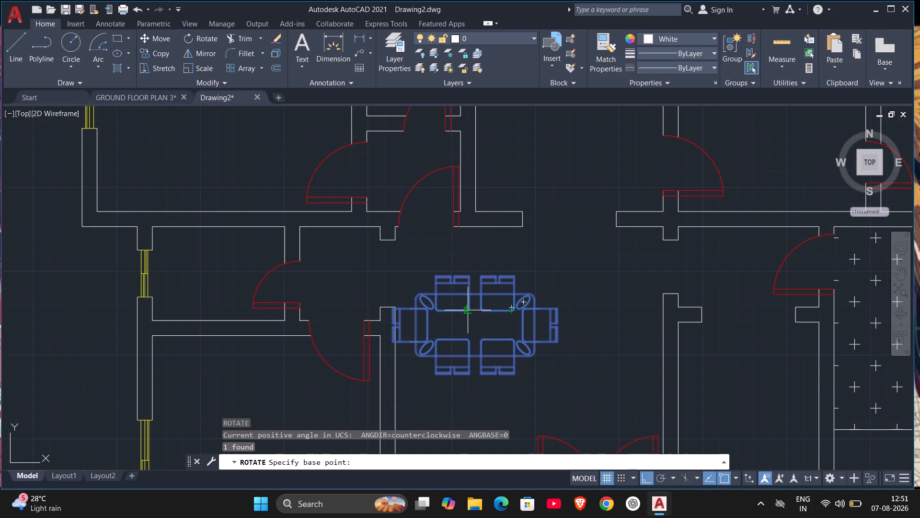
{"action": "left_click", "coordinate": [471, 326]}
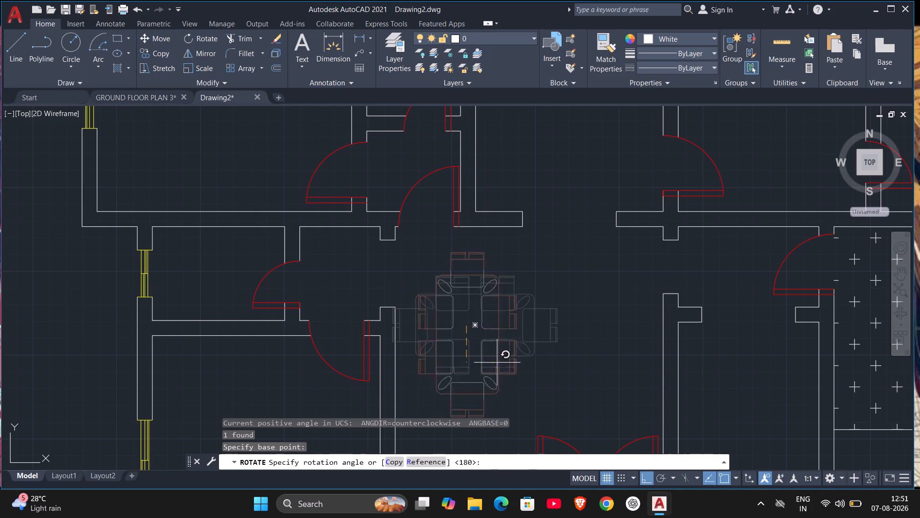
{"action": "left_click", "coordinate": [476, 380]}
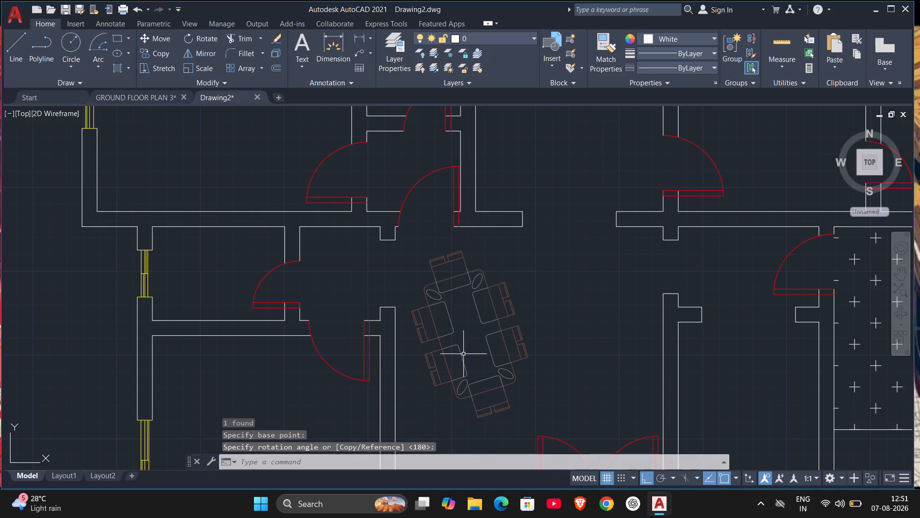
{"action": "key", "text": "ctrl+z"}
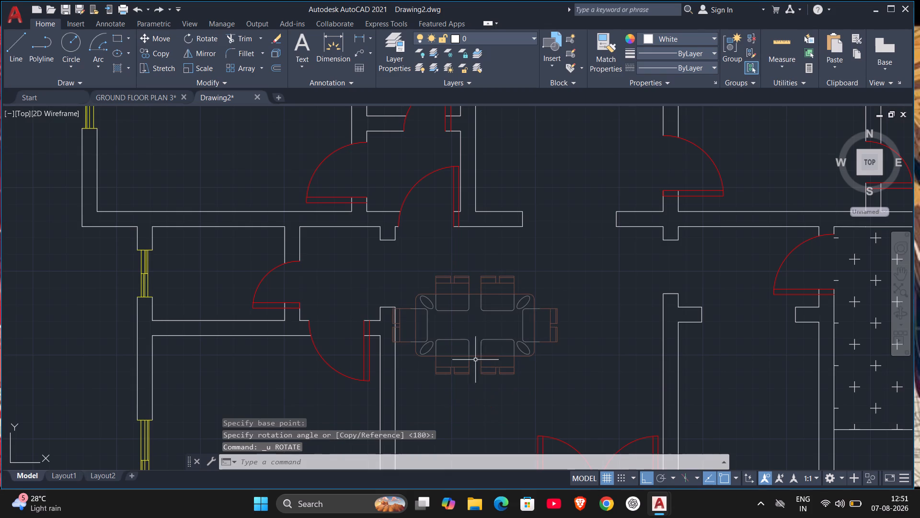
Rotate the dining set 90° clockwise about its centre so its long side runs vertically in the hall.
{"action": "left_click", "coordinate": [480, 324]}
{"action": "left_click", "coordinate": [481, 301]}
{"action": "left_click", "coordinate": [487, 289]}
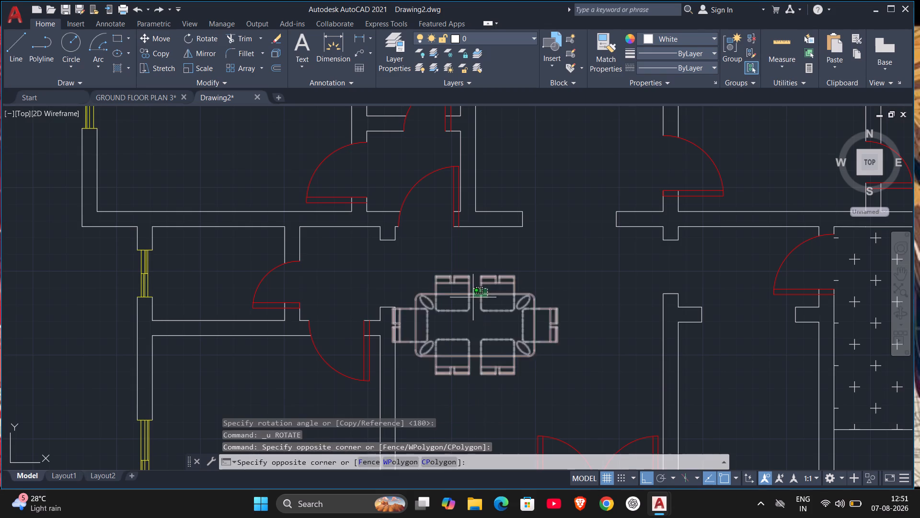
{"action": "left_click", "coordinate": [472, 297]}
{"action": "type", "text": "RO"}
{"action": "key", "text": "Return"}
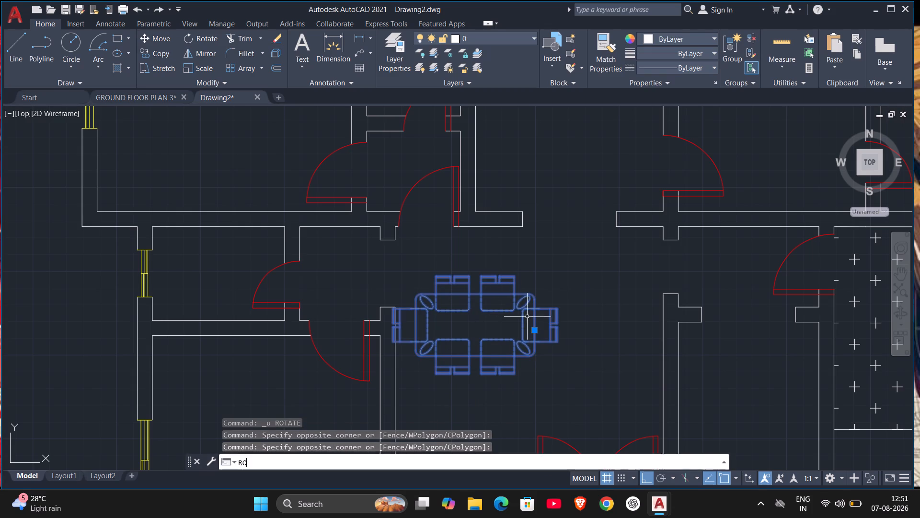
{"action": "left_click", "coordinate": [473, 320]}
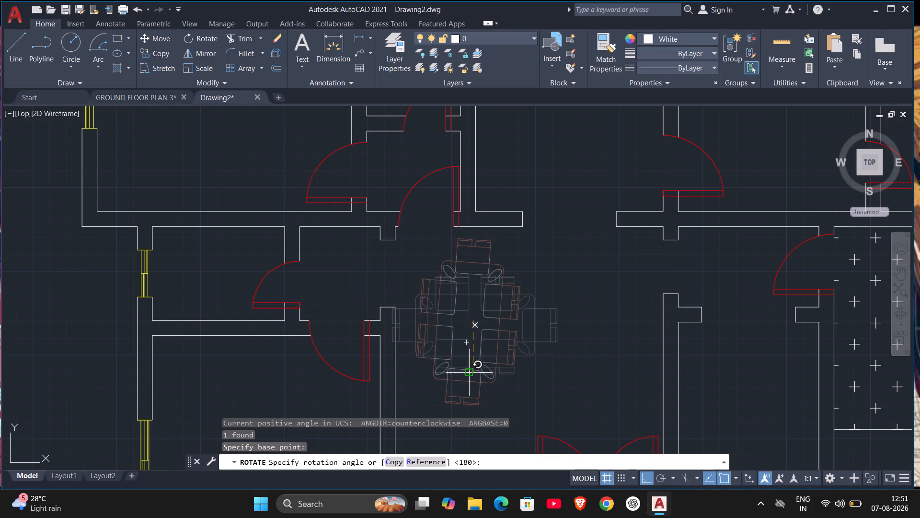
{"action": "left_click", "coordinate": [472, 389]}
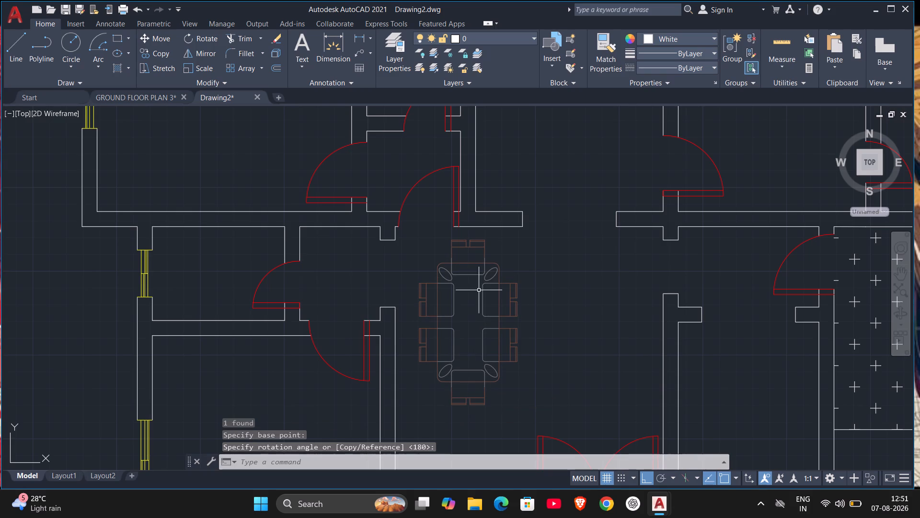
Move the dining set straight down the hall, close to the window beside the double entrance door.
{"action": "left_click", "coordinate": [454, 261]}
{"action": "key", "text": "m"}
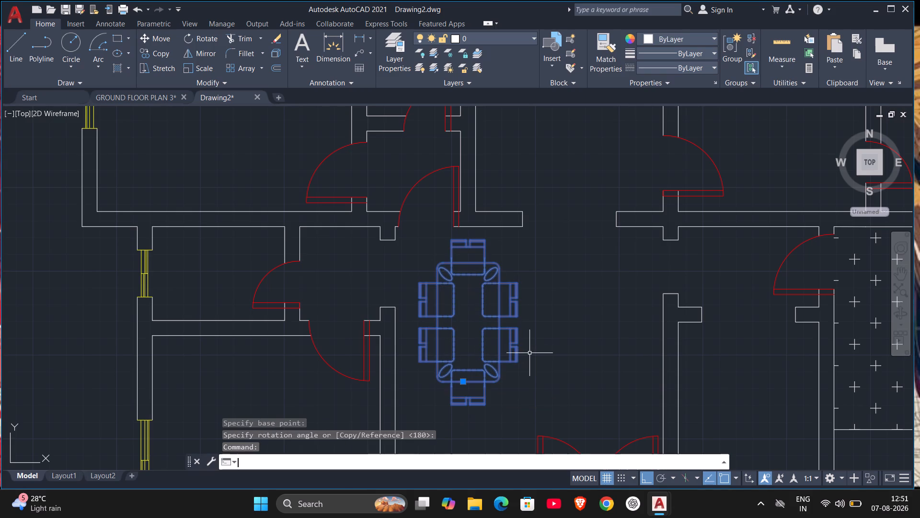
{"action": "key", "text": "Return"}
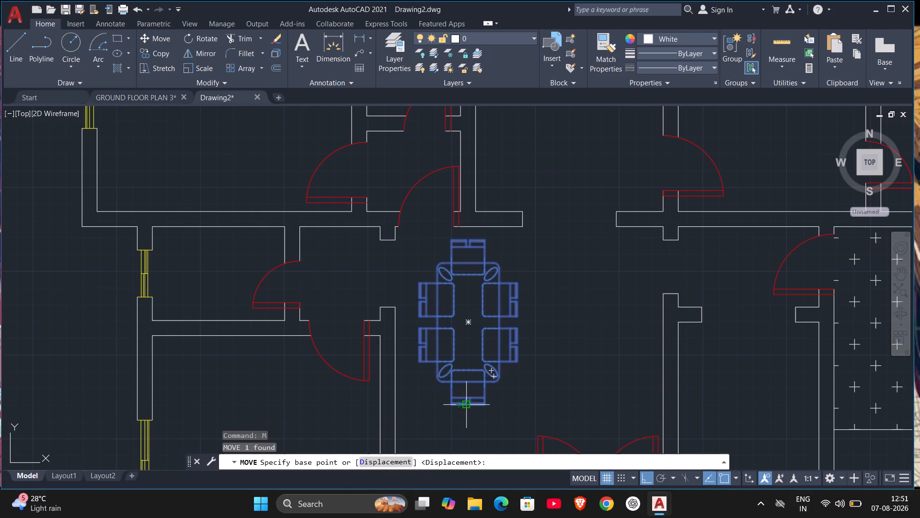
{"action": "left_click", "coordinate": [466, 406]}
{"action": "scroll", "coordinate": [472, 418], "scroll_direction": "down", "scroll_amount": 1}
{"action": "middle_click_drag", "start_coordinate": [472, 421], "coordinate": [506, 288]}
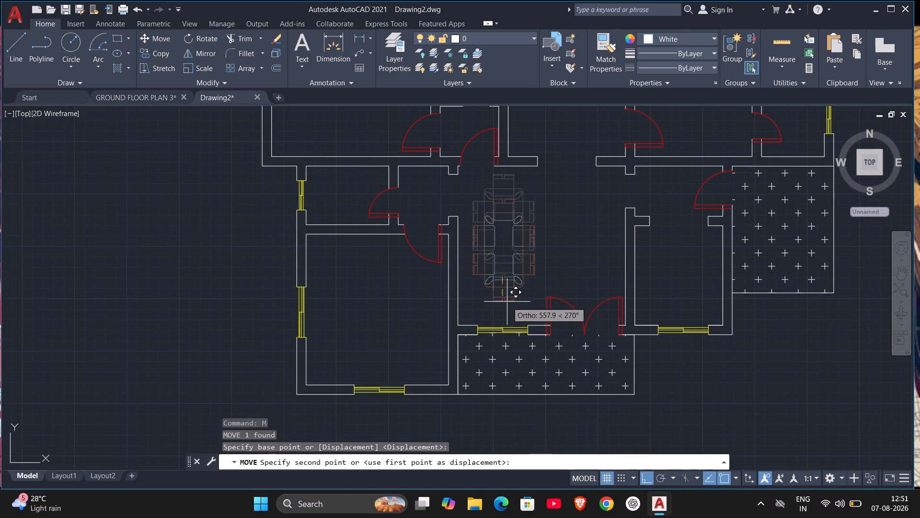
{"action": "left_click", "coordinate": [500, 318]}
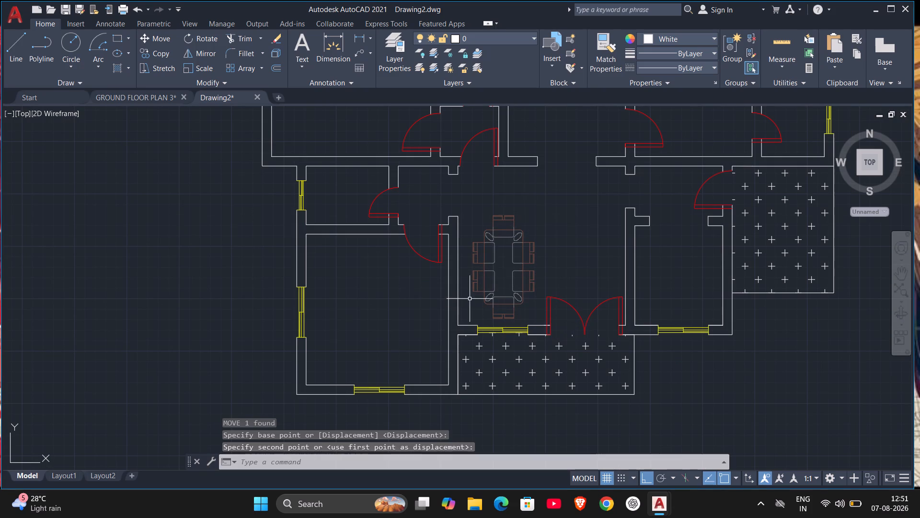
Move the dining set from the hall into the small room north of it, with its upper chair at the window wall.
{"action": "scroll", "coordinate": [529, 249], "scroll_direction": "up", "scroll_amount": 2}
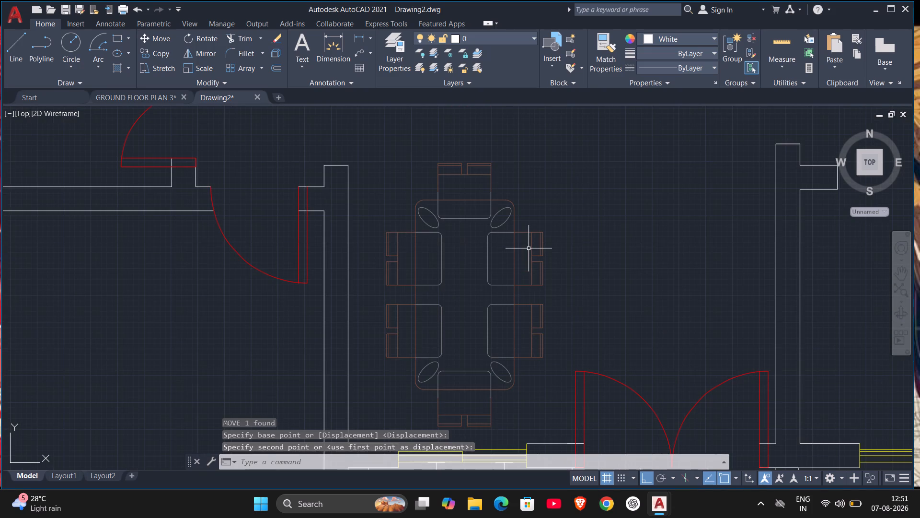
{"action": "scroll", "coordinate": [529, 248], "scroll_direction": "up", "scroll_amount": 1}
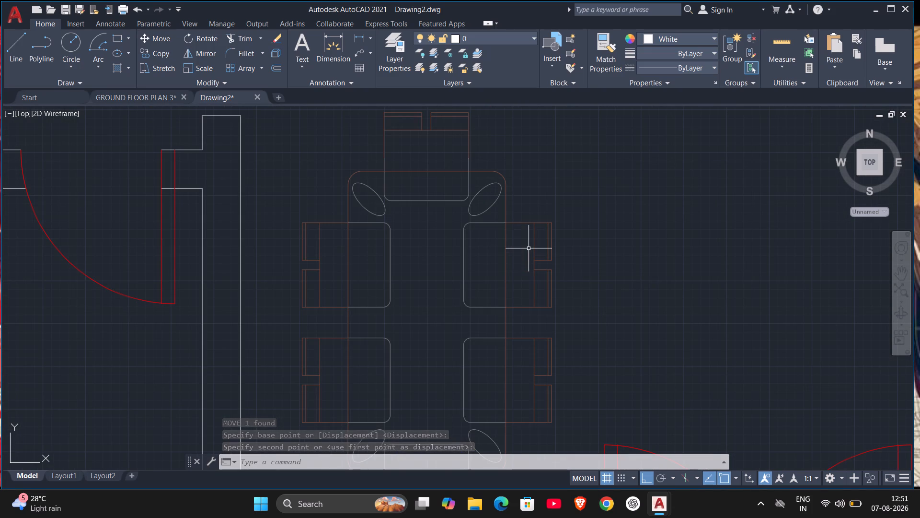
{"action": "scroll", "coordinate": [528, 248], "scroll_direction": "down", "scroll_amount": 4}
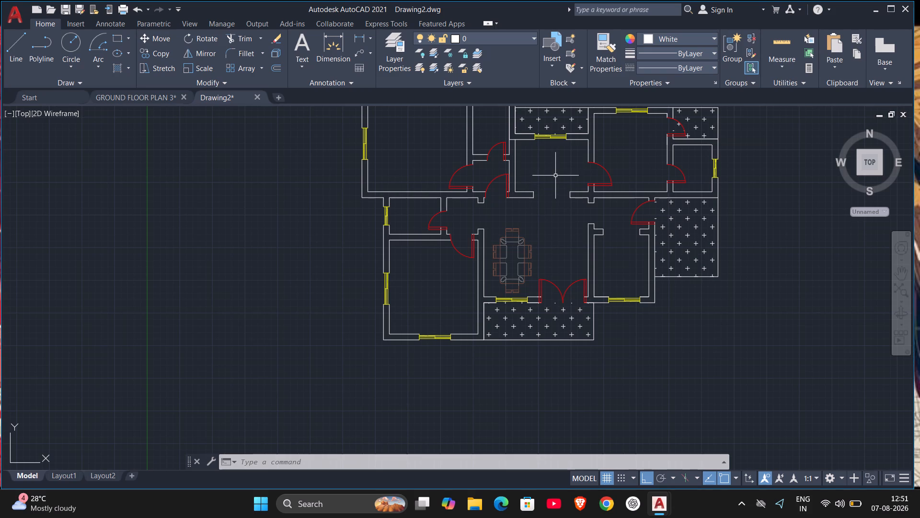
{"action": "scroll", "coordinate": [518, 261], "scroll_direction": "up", "scroll_amount": 2}
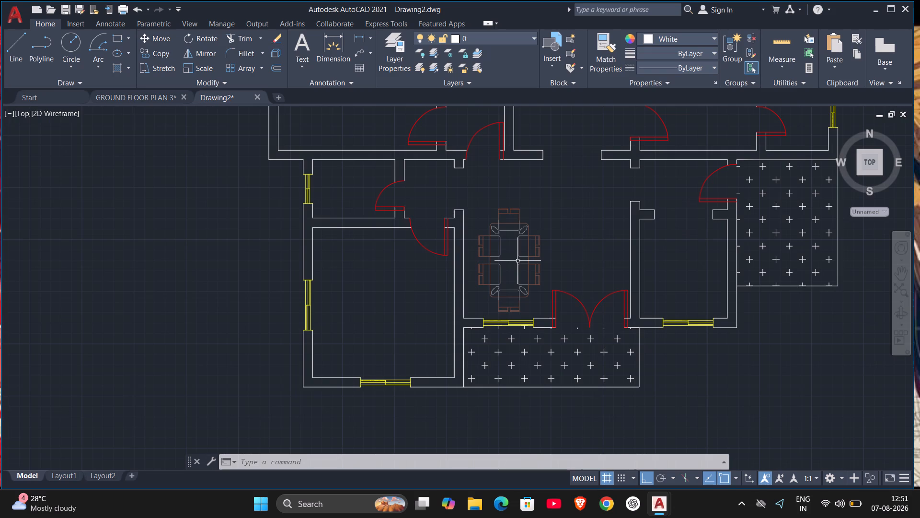
{"action": "left_click", "coordinate": [476, 211]}
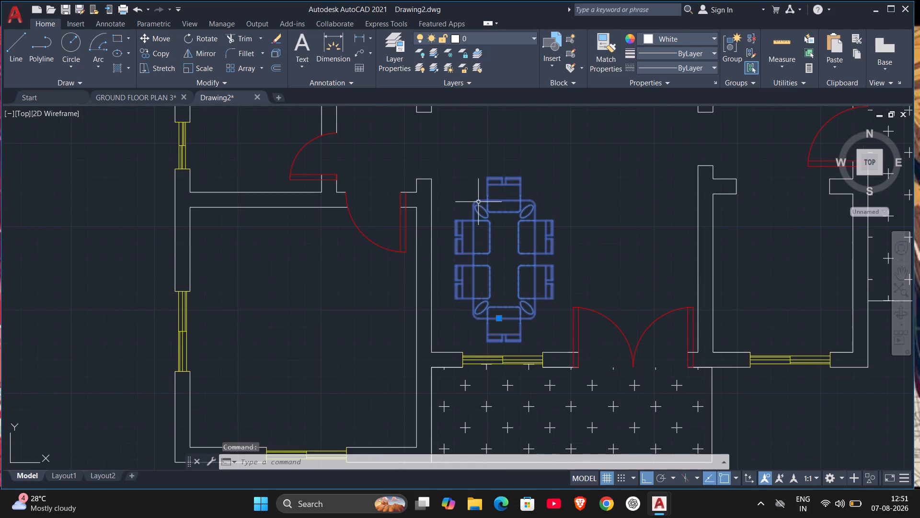
{"action": "key", "text": "m"}
{"action": "key", "text": "Return"}
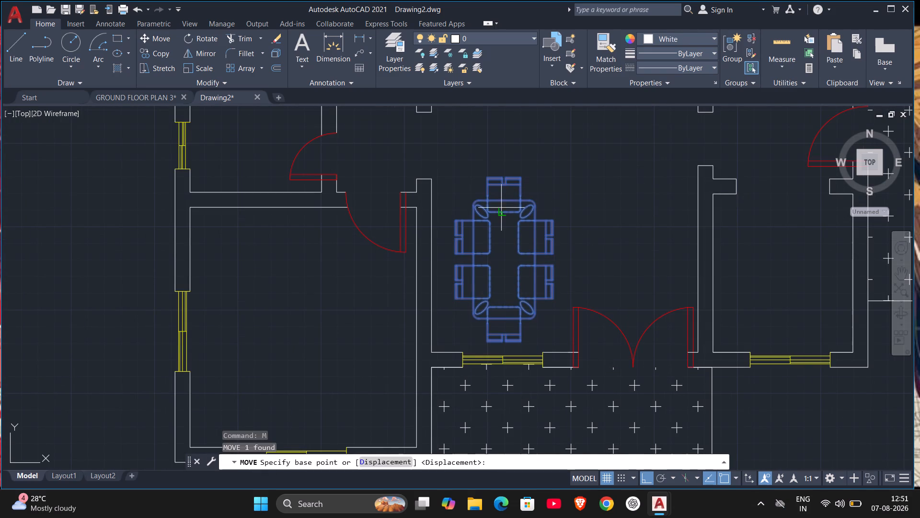
{"action": "left_click", "coordinate": [489, 176]}
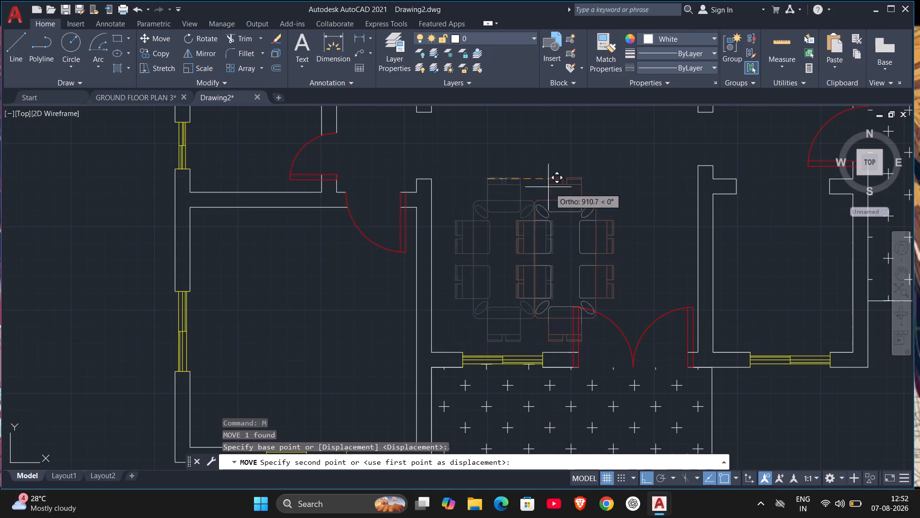
{"action": "scroll", "coordinate": [589, 226], "scroll_direction": "down", "scroll_amount": 1}
{"action": "scroll", "coordinate": [619, 318], "scroll_direction": "down", "scroll_amount": 2}
{"action": "middle_click_drag", "start_coordinate": [622, 265], "coordinate": [547, 383]}
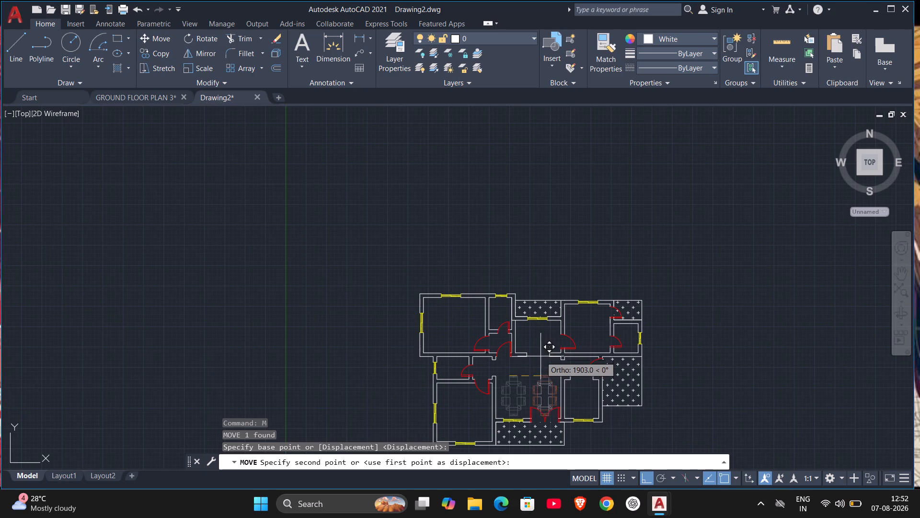
{"action": "key", "text": "F8"}
{"action": "scroll", "coordinate": [539, 333], "scroll_direction": "up", "scroll_amount": 4}
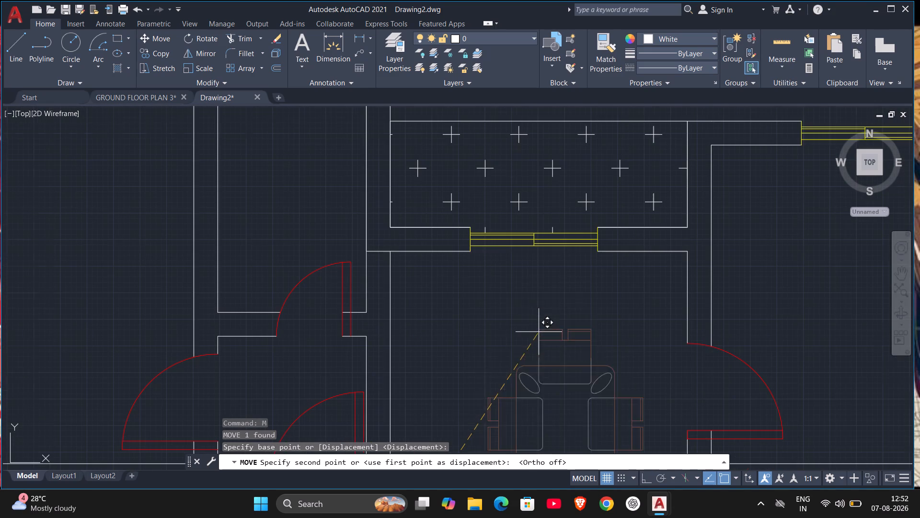
{"action": "scroll", "coordinate": [526, 273], "scroll_direction": "down", "scroll_amount": 2}
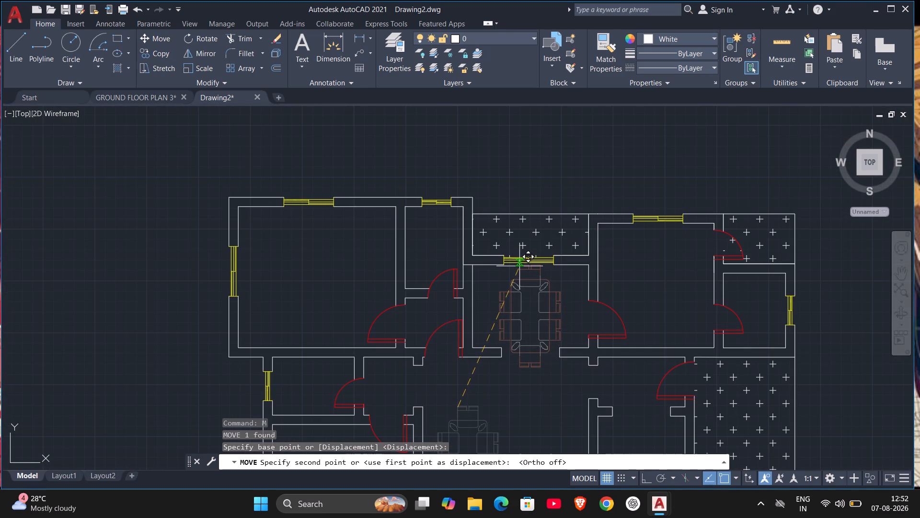
{"action": "left_click", "coordinate": [519, 266]}
Rotate the dining set about its centre at 270° so its long side runs horizontally in the room.
{"action": "left_click", "coordinate": [506, 292]}
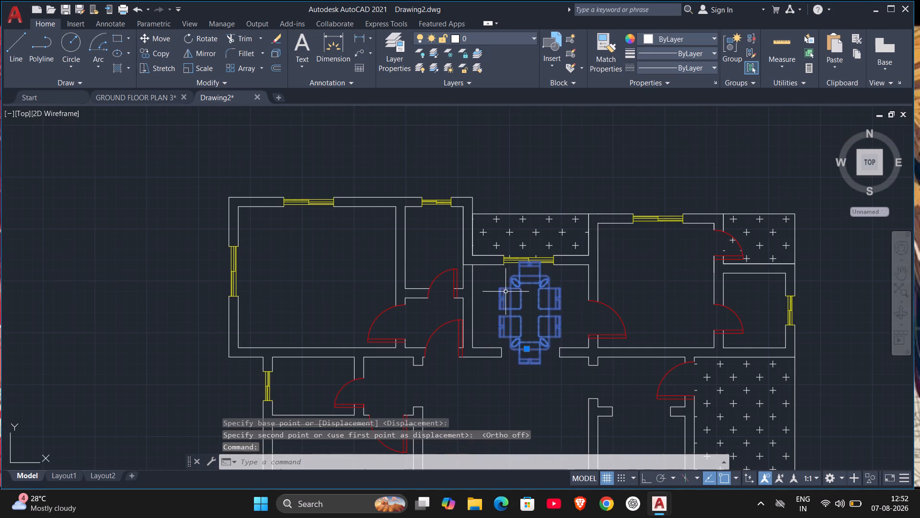
{"action": "key", "text": "r"}
{"action": "key", "text": "o"}
{"action": "key", "text": "Return"}
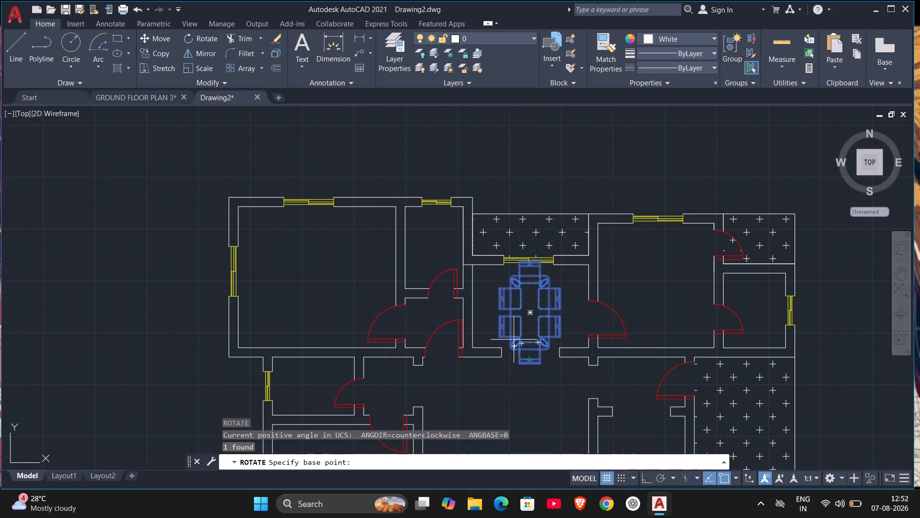
{"action": "left_click", "coordinate": [529, 311]}
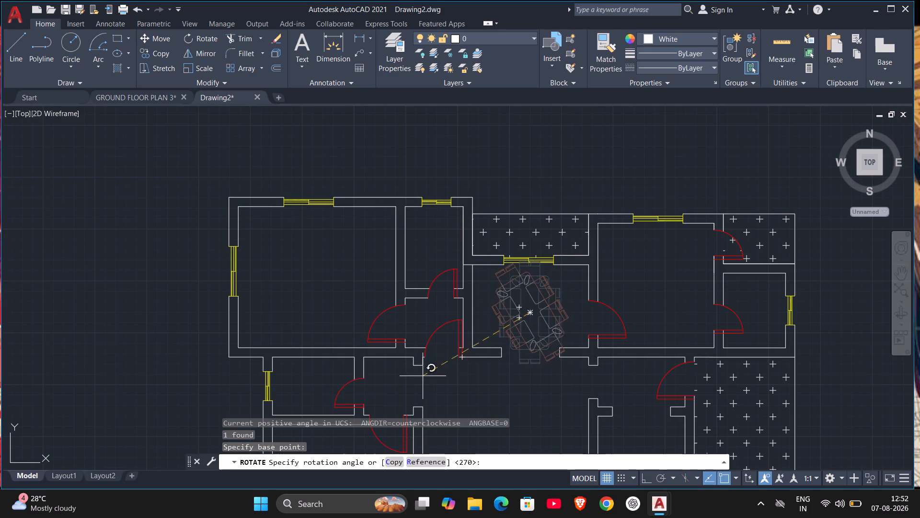
{"action": "key", "text": "F8"}
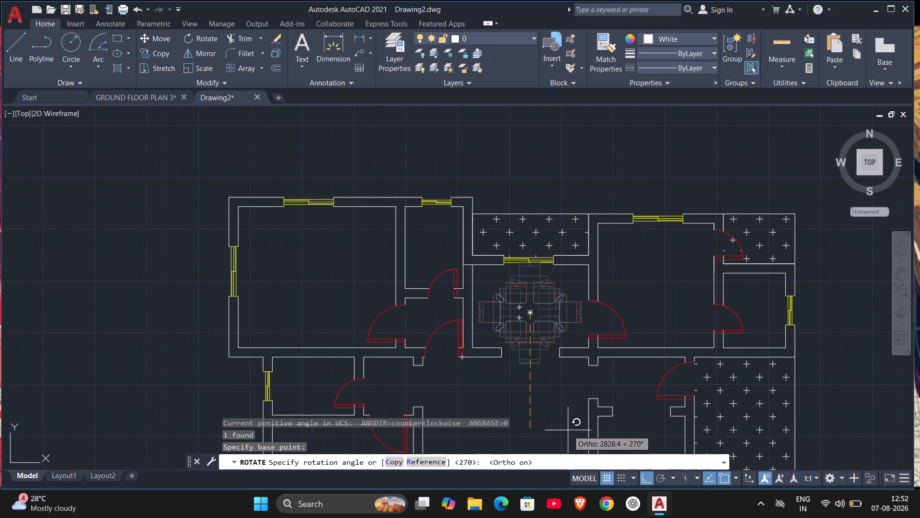
{"action": "left_click", "coordinate": [568, 430]}
Scale the dining set down slightly about its centre to leave more clearance from the room's side walls.
{"action": "middle_click_drag", "start_coordinate": [545, 360], "coordinate": [544, 355]}
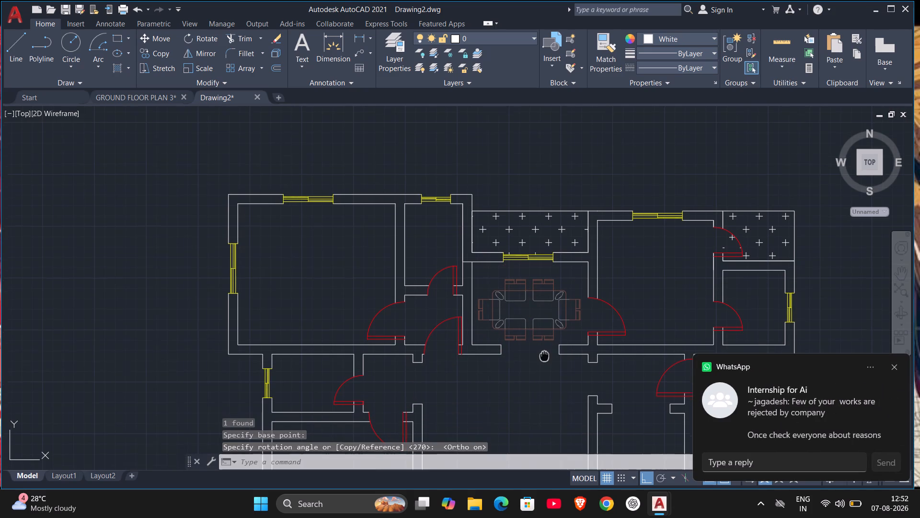
{"action": "middle_click_drag", "start_coordinate": [544, 355], "coordinate": [544, 339]}
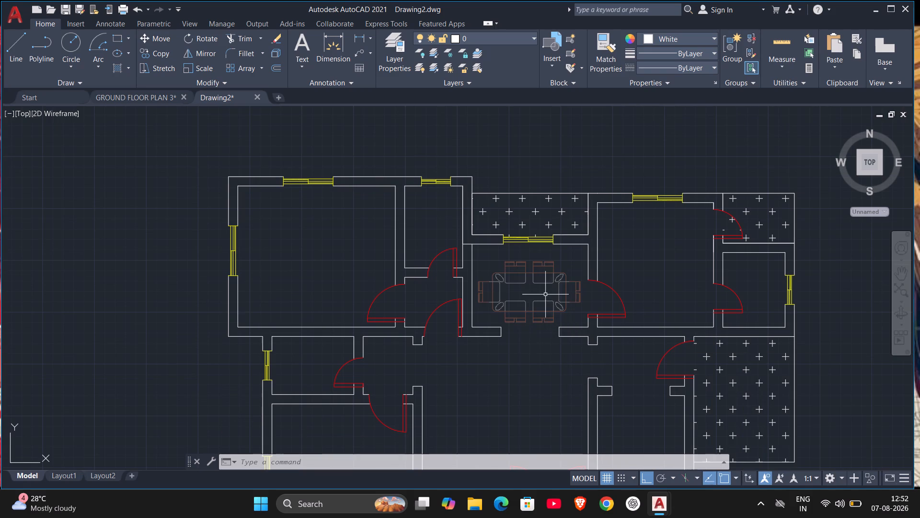
{"action": "left_click", "coordinate": [529, 275]}
{"action": "left_click", "coordinate": [516, 274]}
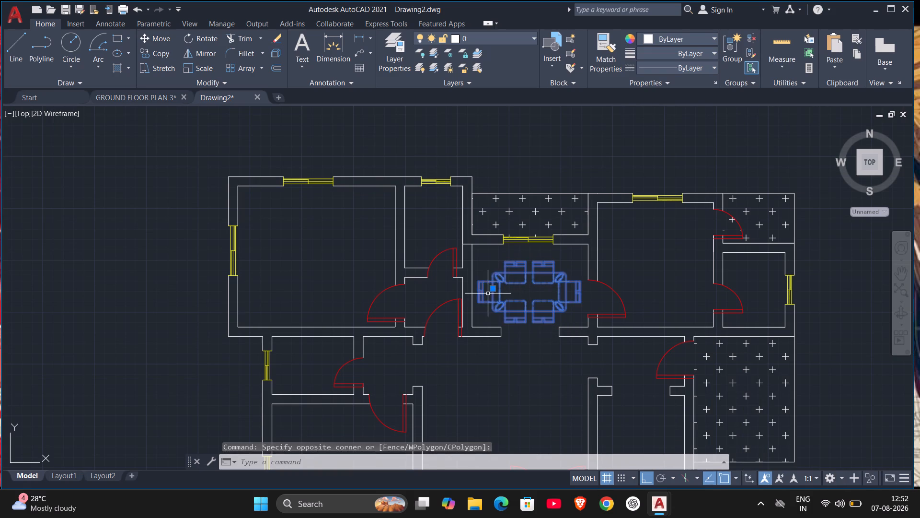
{"action": "middle_click_drag", "start_coordinate": [563, 283], "coordinate": [563, 307]}
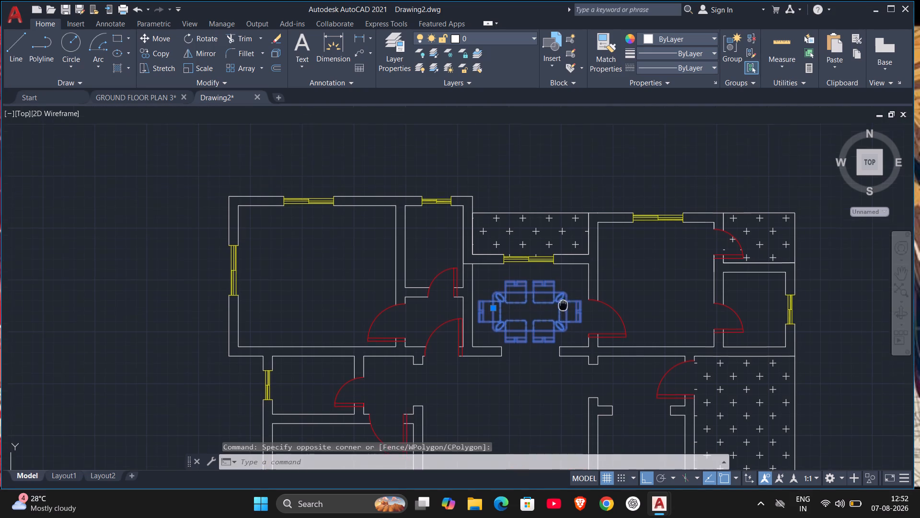
{"action": "middle_click_drag", "start_coordinate": [563, 307], "coordinate": [563, 315]}
{"action": "type", "text": "SC"}
{"action": "key", "text": "Return"}
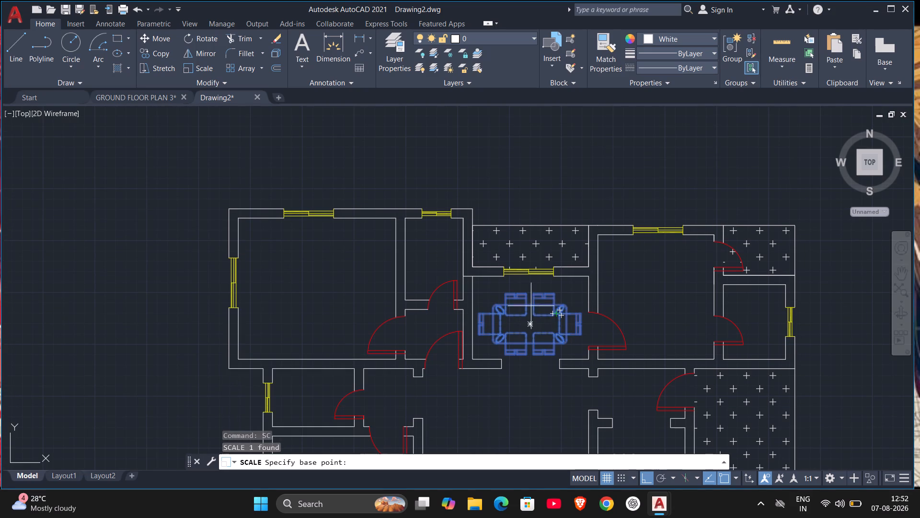
{"action": "left_click", "coordinate": [530, 325]}
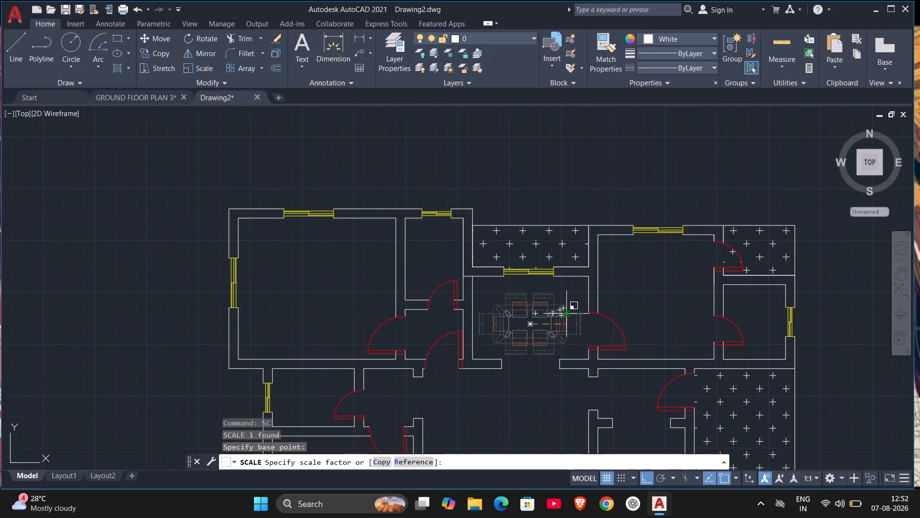
{"action": "left_click", "coordinate": [575, 313]}
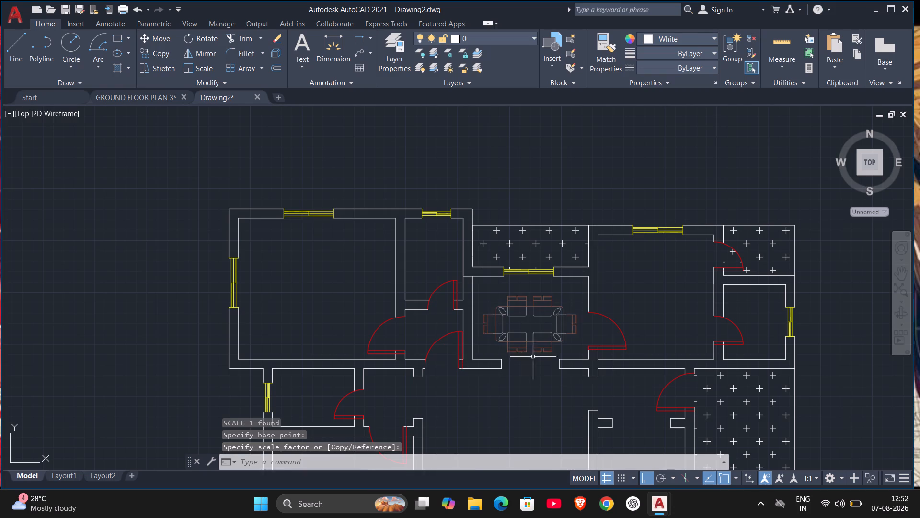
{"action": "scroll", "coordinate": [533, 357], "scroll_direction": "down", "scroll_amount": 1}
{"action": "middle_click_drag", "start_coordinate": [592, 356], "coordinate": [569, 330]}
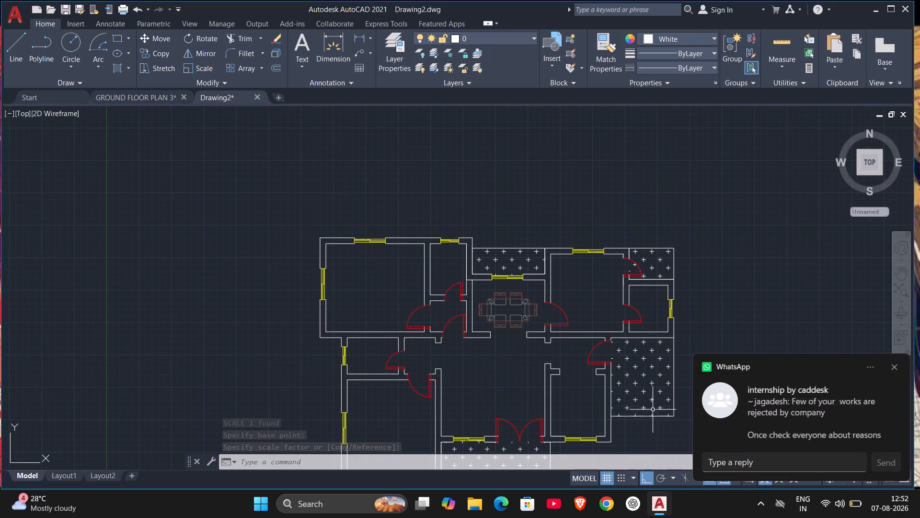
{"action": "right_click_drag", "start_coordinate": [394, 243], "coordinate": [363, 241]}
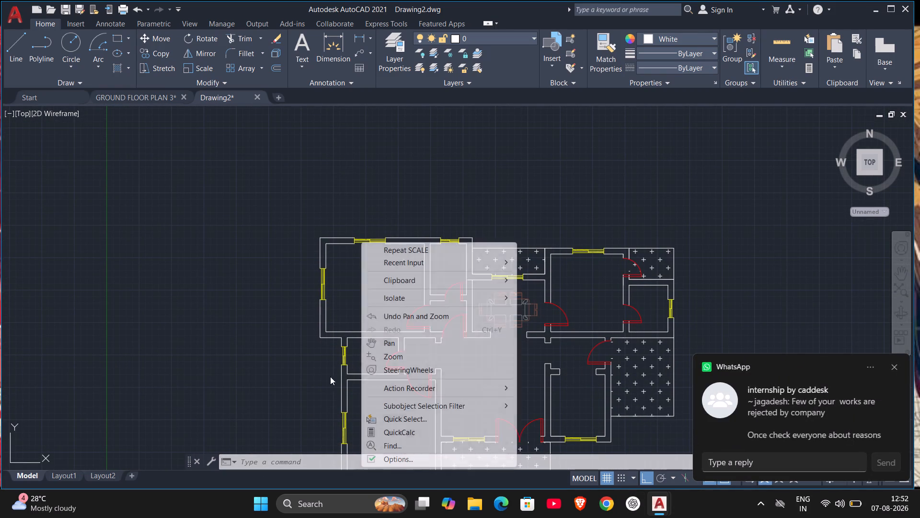
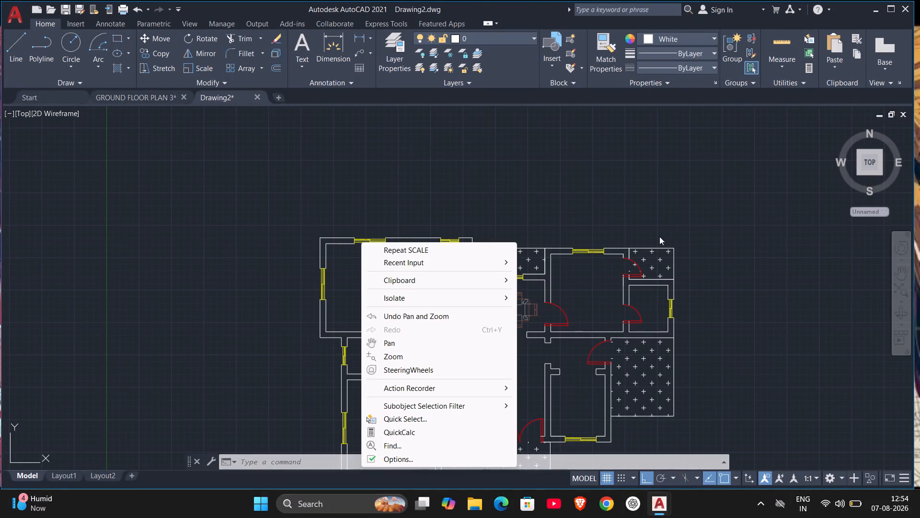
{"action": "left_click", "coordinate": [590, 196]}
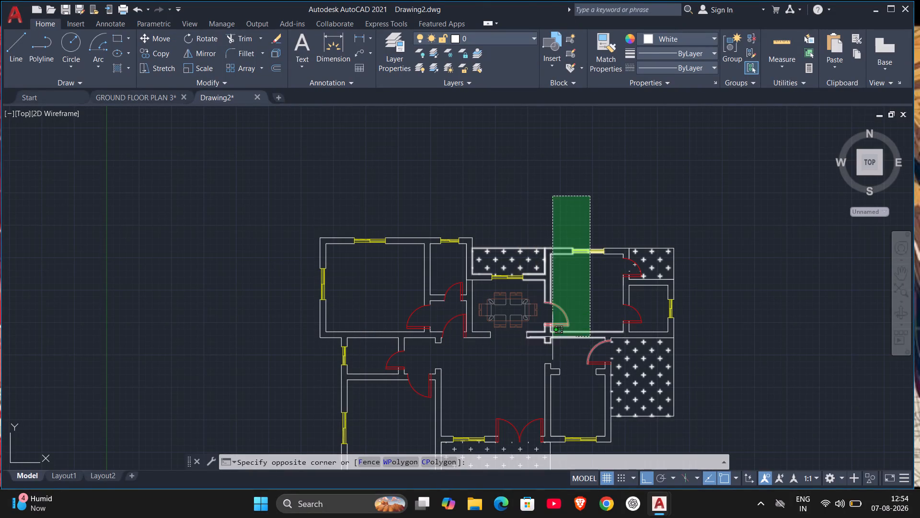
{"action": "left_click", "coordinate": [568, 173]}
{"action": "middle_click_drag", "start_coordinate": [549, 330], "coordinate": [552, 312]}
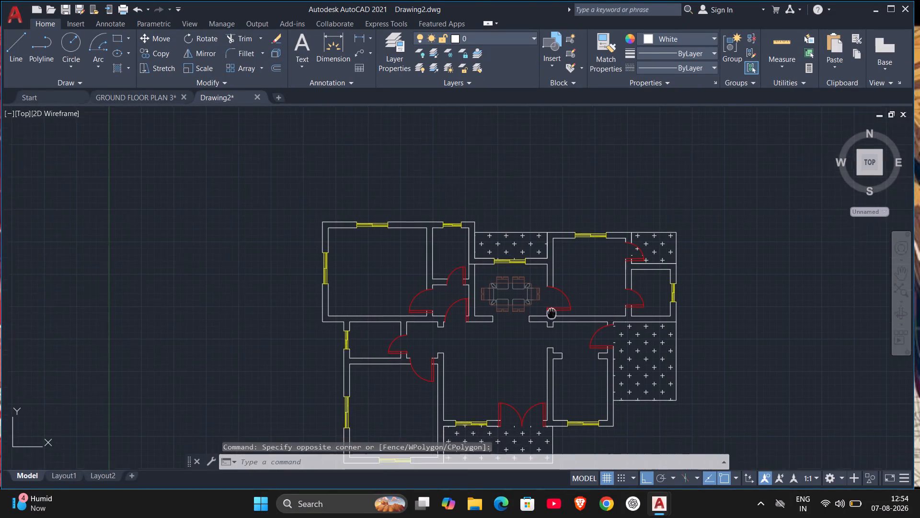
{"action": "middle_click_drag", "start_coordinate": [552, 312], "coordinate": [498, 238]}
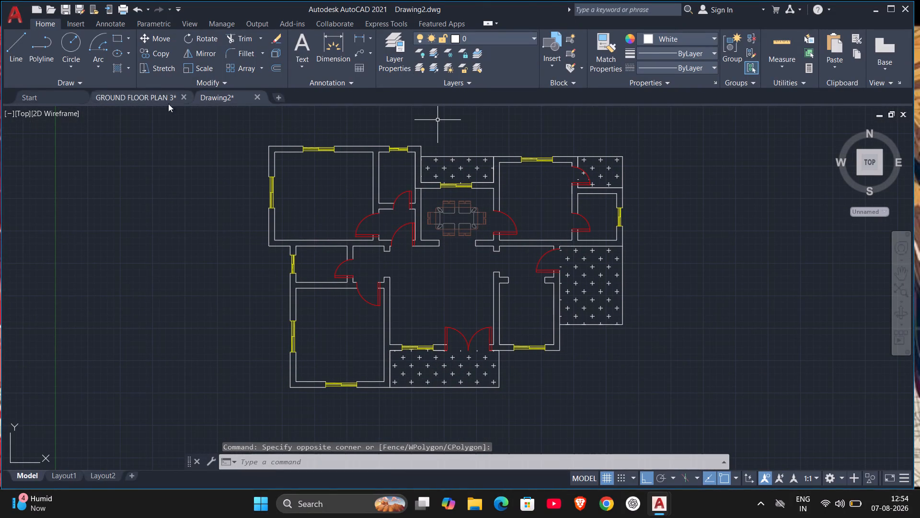
Copy the WC block at the wall of the TOILET in GROUND FLOOR PLAN 3 to the clipboard.
{"action": "left_click", "coordinate": [159, 97]}
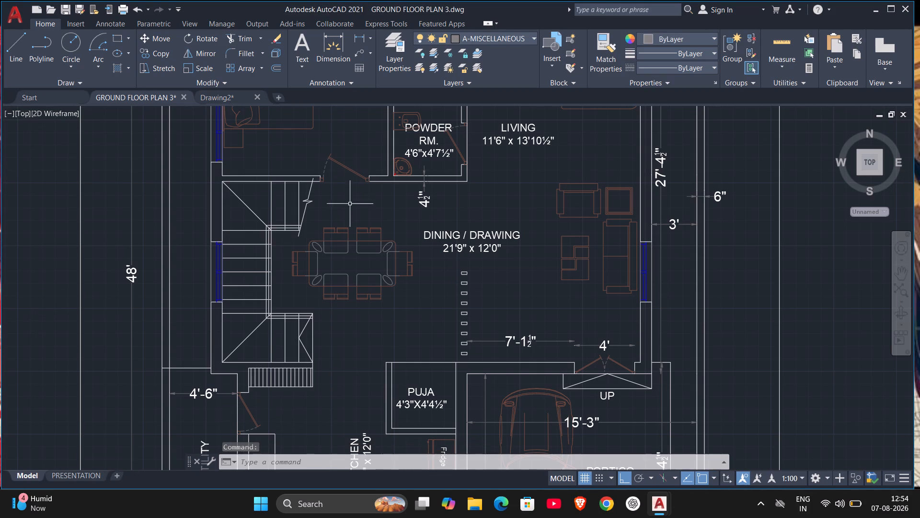
{"action": "scroll", "coordinate": [350, 213], "scroll_direction": "down", "scroll_amount": 1}
{"action": "middle_click_drag", "start_coordinate": [351, 217], "coordinate": [346, 261]}
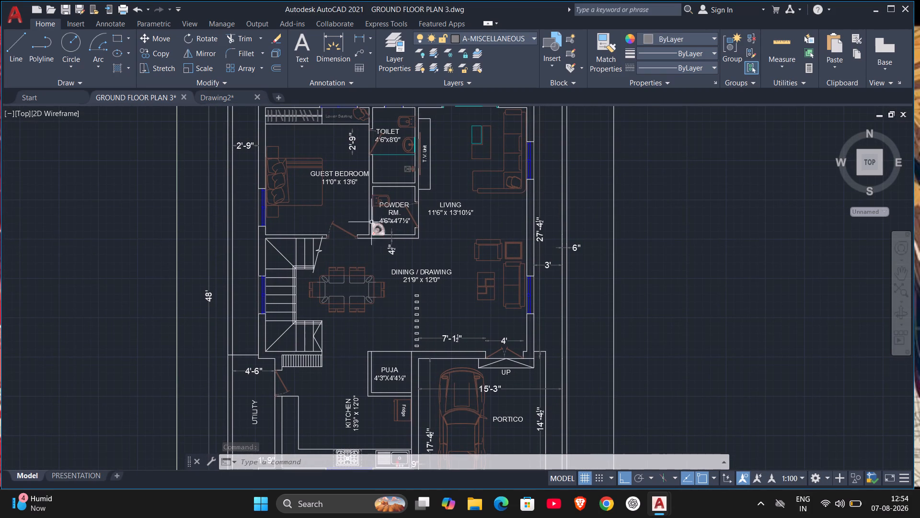
{"action": "middle_click_drag", "start_coordinate": [404, 157], "coordinate": [403, 187]}
{"action": "scroll", "coordinate": [395, 227], "scroll_direction": "up", "scroll_amount": 2}
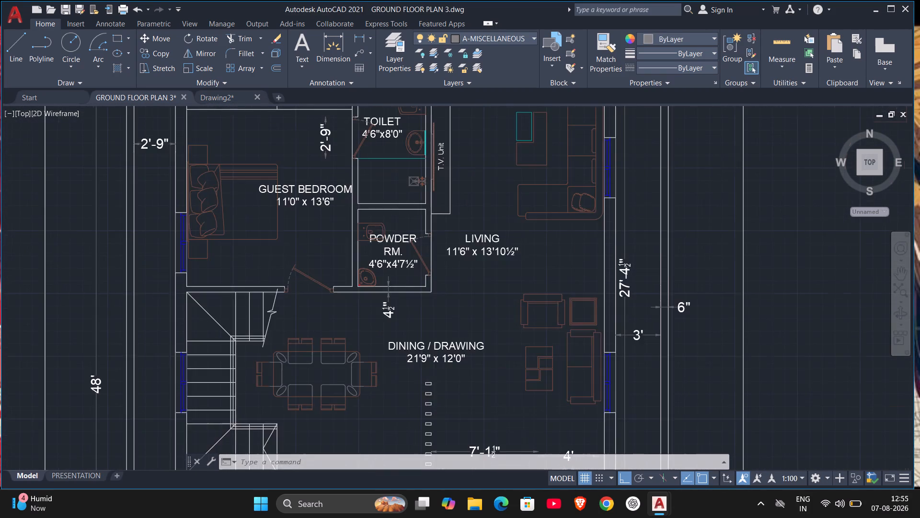
{"action": "scroll", "coordinate": [395, 227], "scroll_direction": "up", "scroll_amount": 1}
{"action": "middle_click_drag", "start_coordinate": [393, 236], "coordinate": [361, 452]}
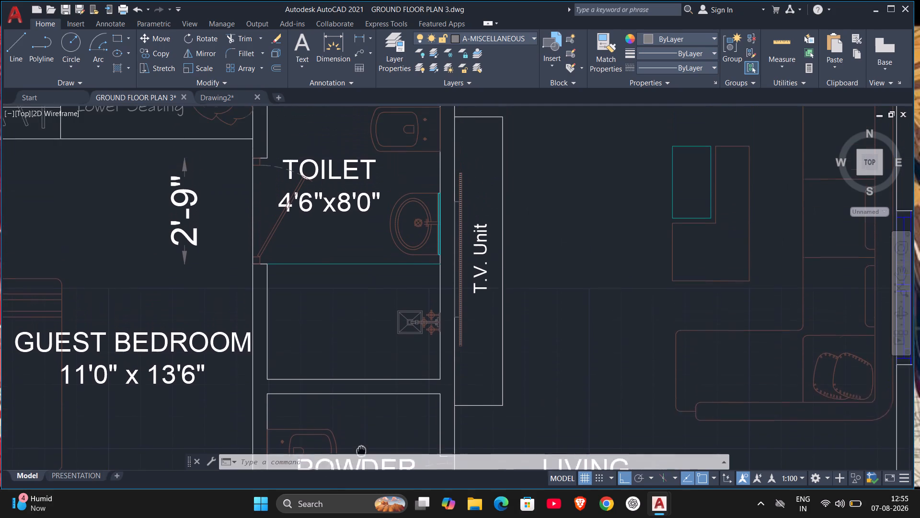
{"action": "middle_click_drag", "start_coordinate": [361, 452], "coordinate": [361, 490]}
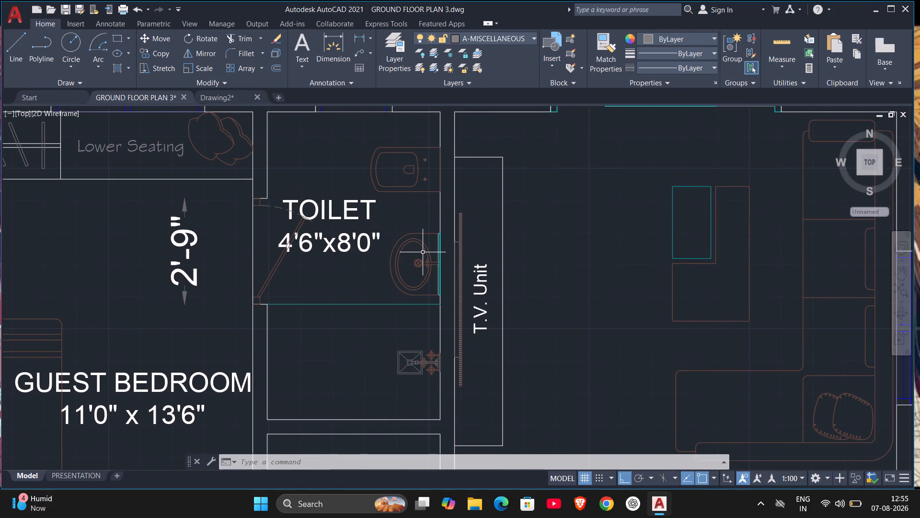
{"action": "left_click", "coordinate": [409, 175]}
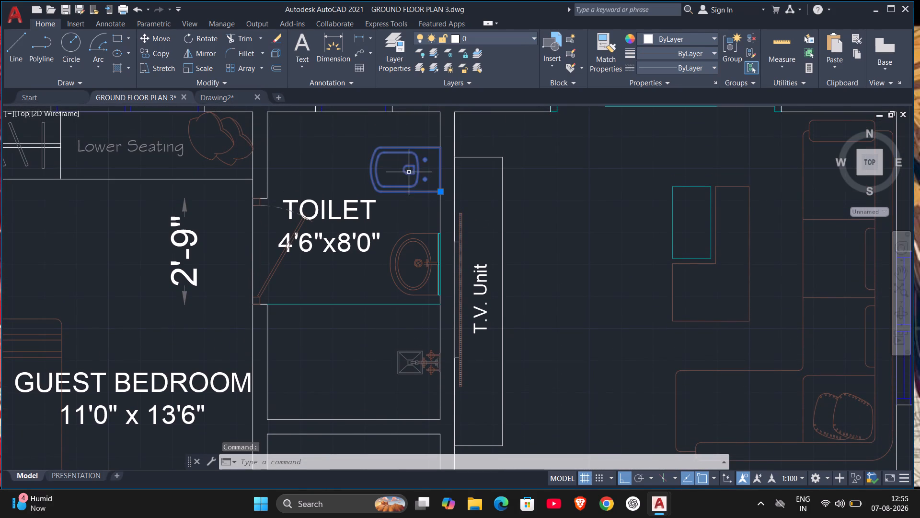
{"action": "key", "text": "ctrl+c"}
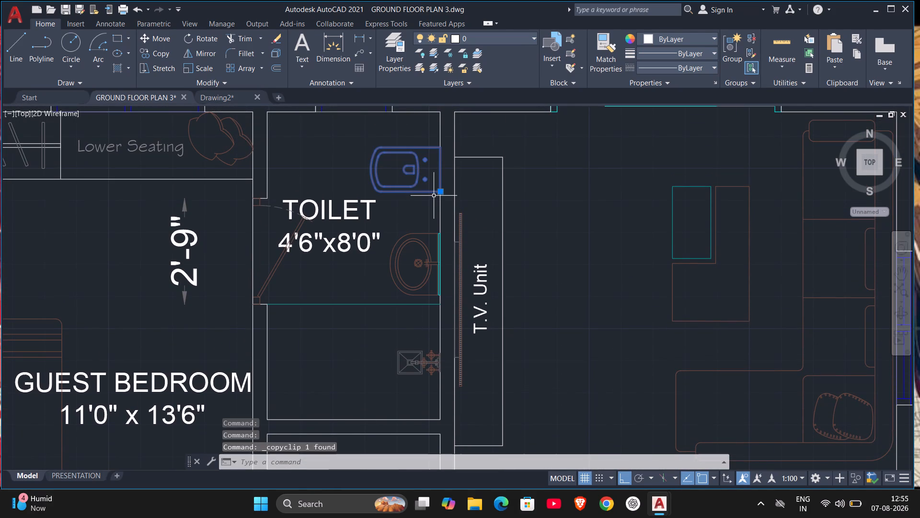
Paste the WC block into Drawing2, inside the narrow windowed room northwest of the dining room.
{"action": "scroll", "coordinate": [445, 196], "scroll_direction": "down", "scroll_amount": 4}
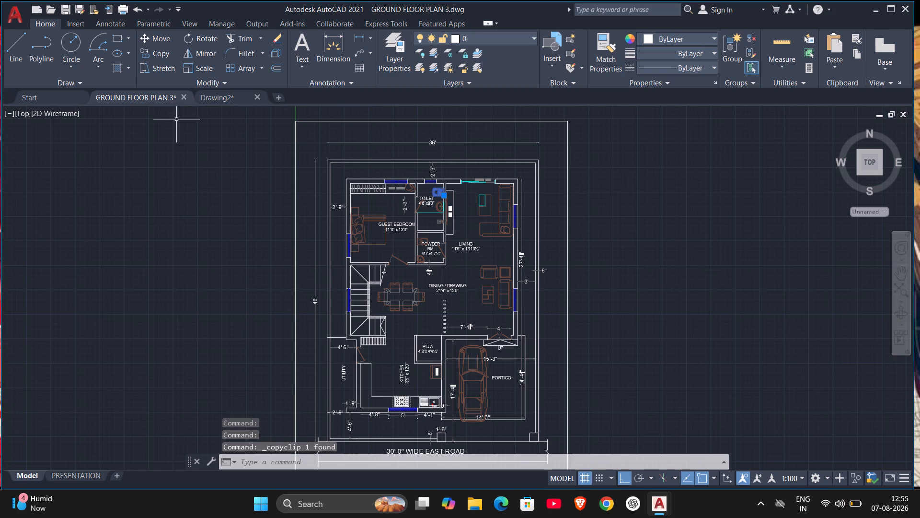
{"action": "left_click", "coordinate": [211, 93]}
{"action": "scroll", "coordinate": [398, 203], "scroll_direction": "up", "scroll_amount": 2}
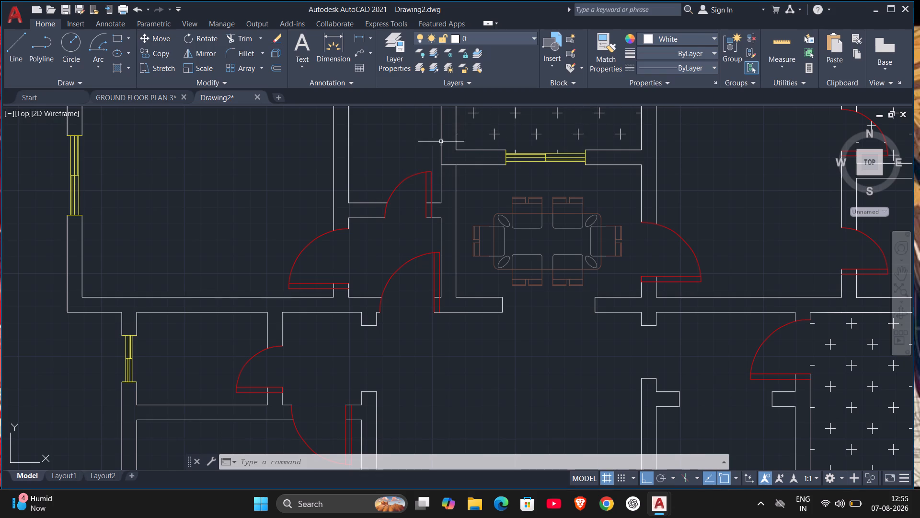
{"action": "scroll", "coordinate": [412, 157], "scroll_direction": "up", "scroll_amount": 2}
{"action": "scroll", "coordinate": [412, 165], "scroll_direction": "down", "scroll_amount": 3}
{"action": "middle_click_drag", "start_coordinate": [409, 172], "coordinate": [412, 235]}
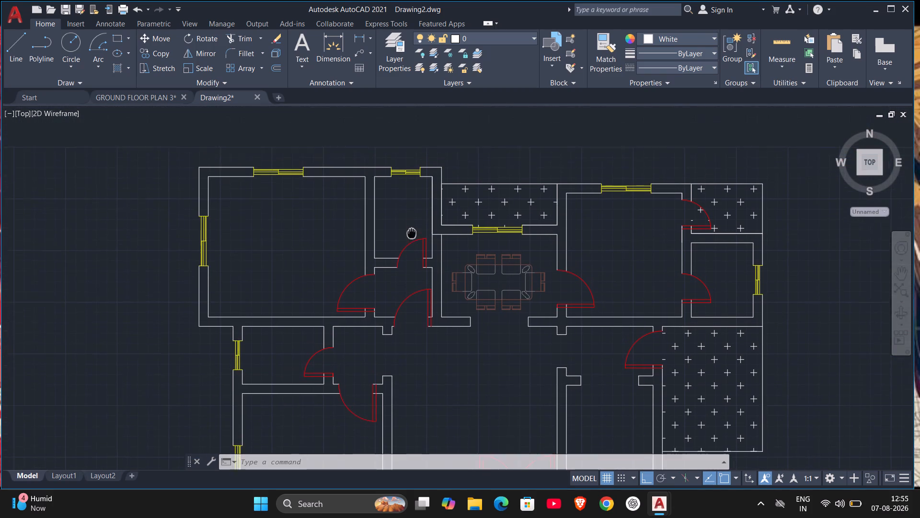
{"action": "middle_click_drag", "start_coordinate": [412, 235], "coordinate": [414, 260]}
{"action": "scroll", "coordinate": [425, 228], "scroll_direction": "up", "scroll_amount": 2}
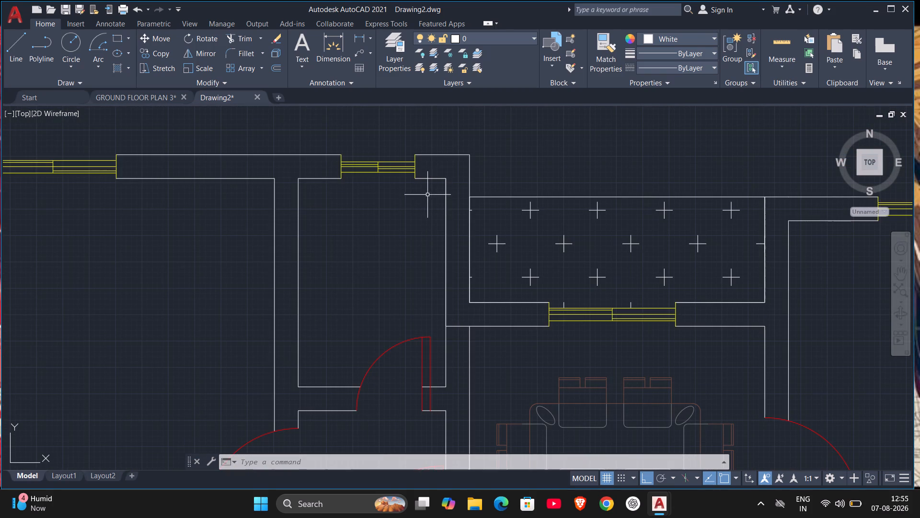
{"action": "key", "text": "v"}
{"action": "scroll", "coordinate": [411, 212], "scroll_direction": "up", "scroll_amount": 6}
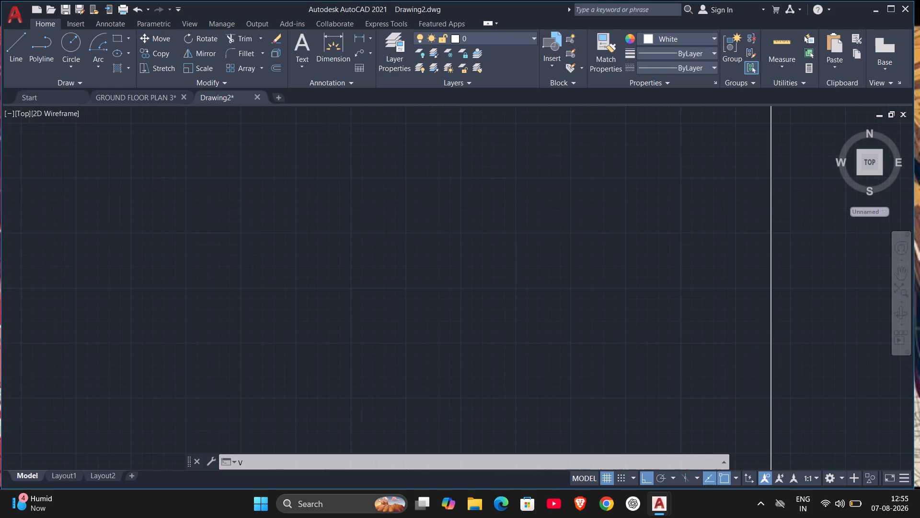
{"action": "scroll", "coordinate": [411, 212], "scroll_direction": "down", "scroll_amount": 6}
{"action": "key", "text": "ctrl+v"}
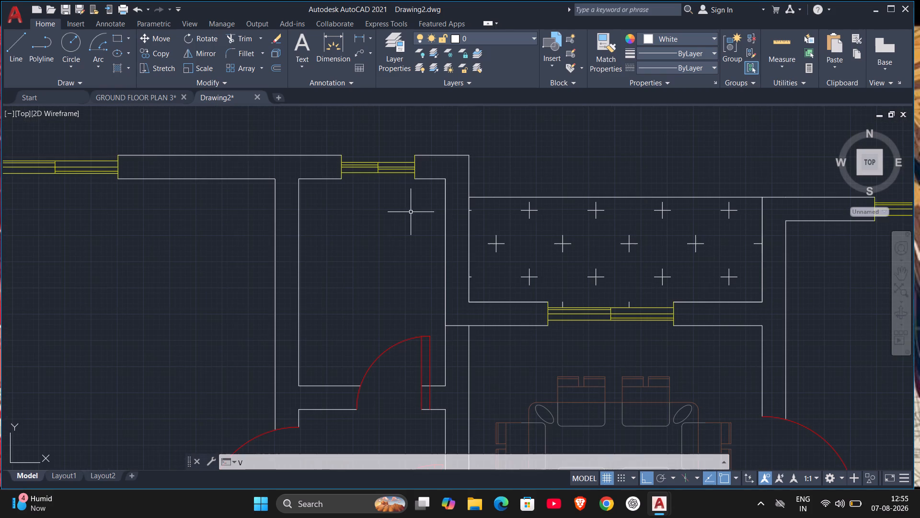
{"action": "left_click", "coordinate": [411, 212]}
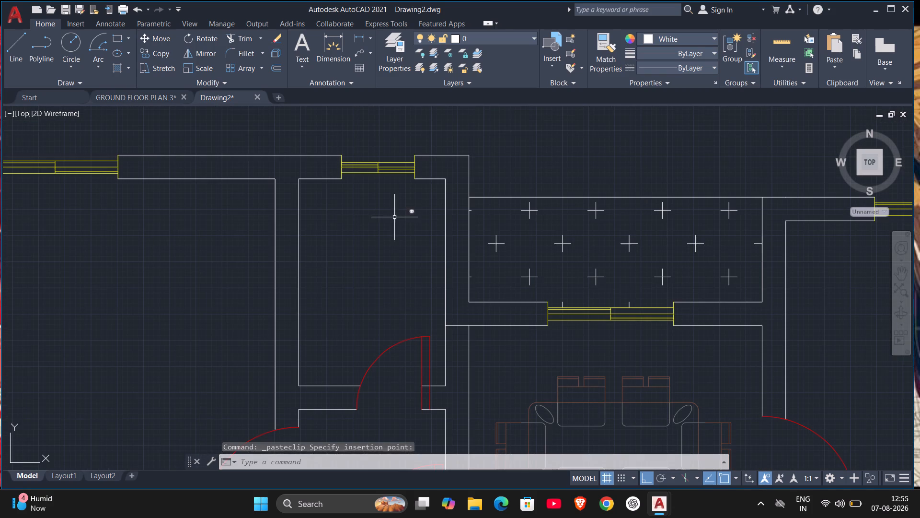
Scale the tiny pasted WC up about its upper rear corner until it spans slightly over half the narrow room's width.
{"action": "left_click", "coordinate": [398, 206]}
{"action": "left_click", "coordinate": [425, 232]}
{"action": "type", "text": "SC"}
{"action": "key", "text": "Return"}
{"action": "scroll", "coordinate": [420, 230], "scroll_direction": "up", "scroll_amount": 5}
{"action": "middle_click_drag", "start_coordinate": [411, 200], "coordinate": [433, 283]}
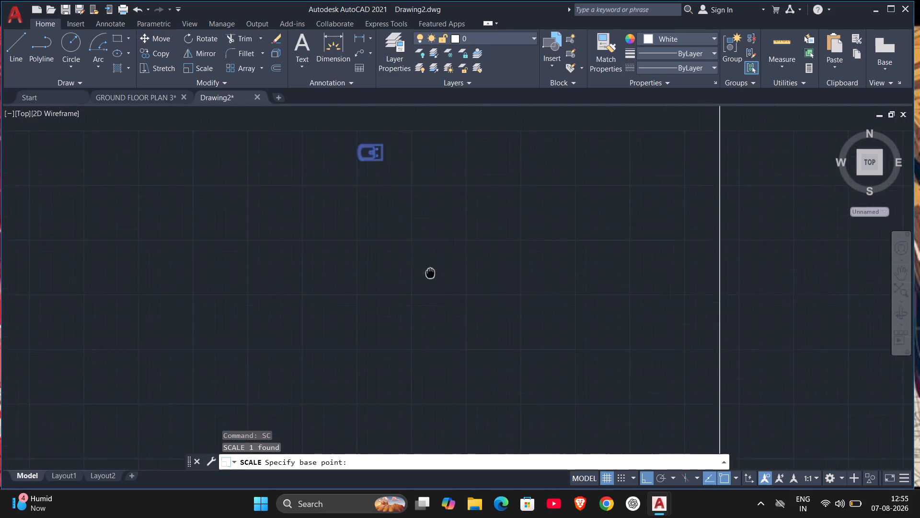
{"action": "middle_click_drag", "start_coordinate": [433, 283], "coordinate": [448, 329]}
{"action": "left_click", "coordinate": [403, 207]}
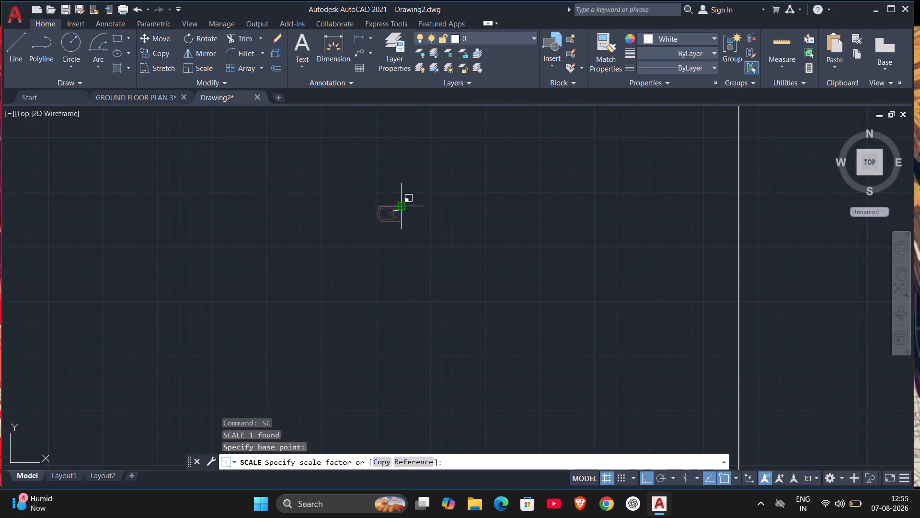
{"action": "scroll", "coordinate": [371, 295], "scroll_direction": "down", "scroll_amount": 5}
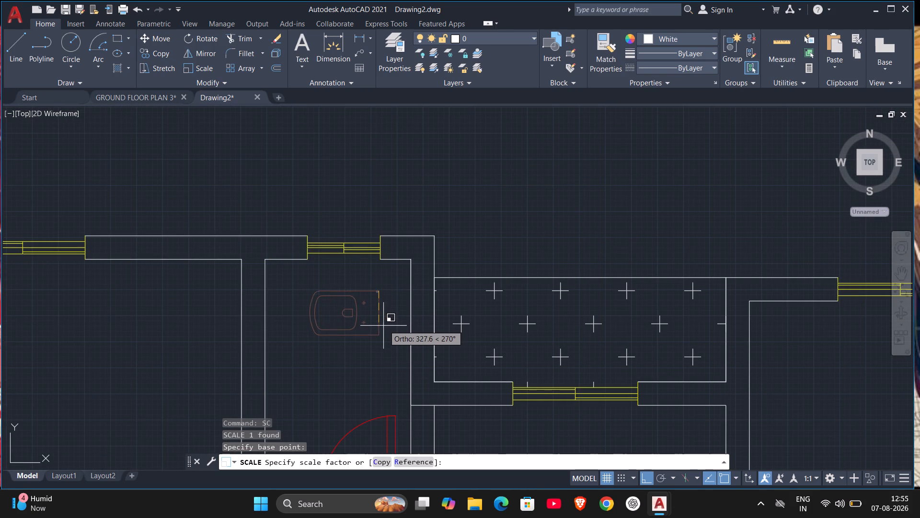
{"action": "middle_click_drag", "start_coordinate": [376, 324], "coordinate": [409, 224]}
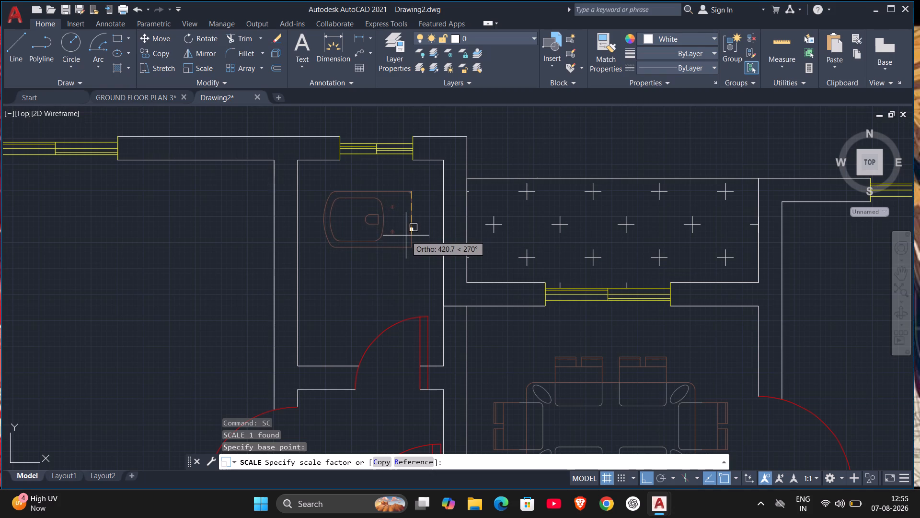
{"action": "left_click", "coordinate": [406, 234]}
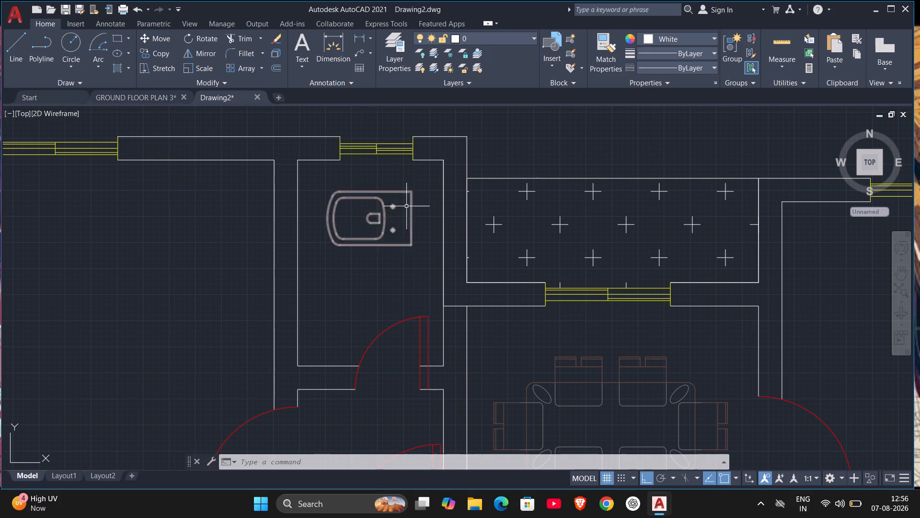
Rotate the WC 180° about its upper rear corner so its bowl points east.
{"action": "left_click", "coordinate": [410, 192]}
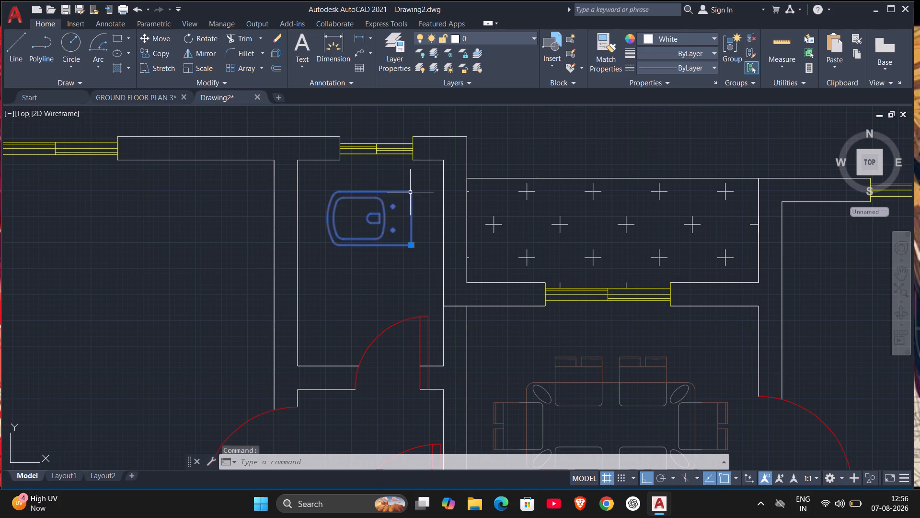
{"action": "type", "text": "RO"}
{"action": "key", "text": "Return"}
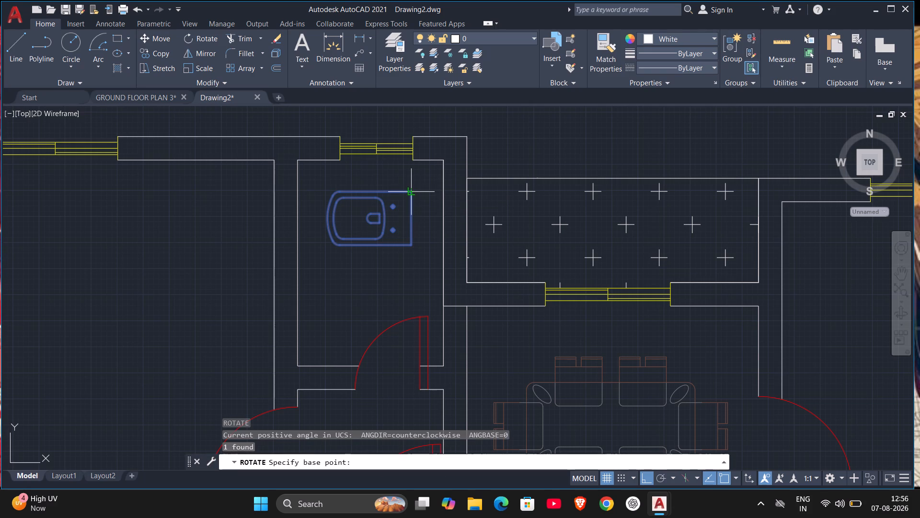
{"action": "left_click", "coordinate": [414, 193]}
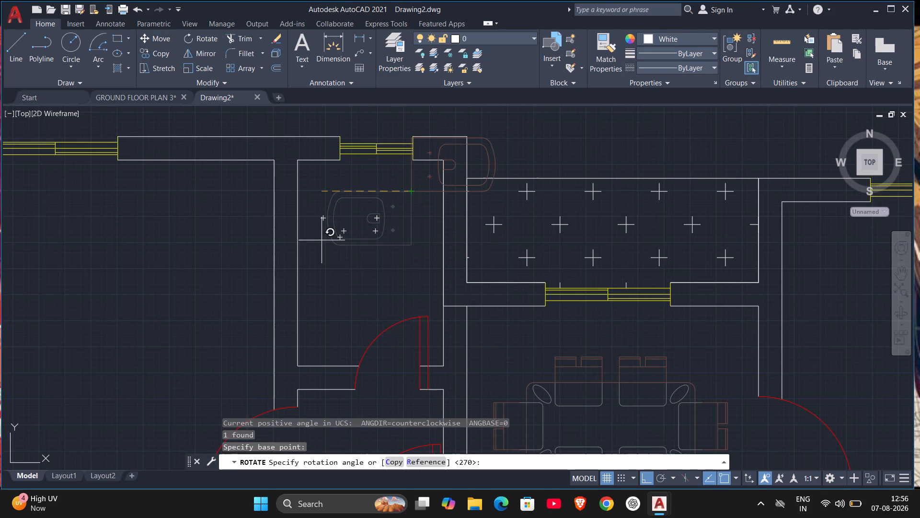
{"action": "left_click", "coordinate": [312, 228]}
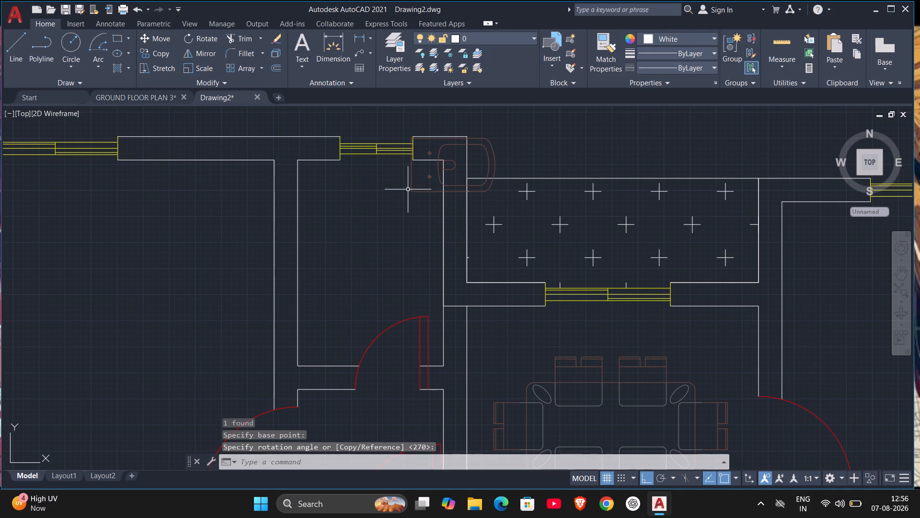
Move the WC by its lower rear corner onto the narrow room's west wall, just below the window wall, with Ortho off.
{"action": "left_click", "coordinate": [411, 192]}
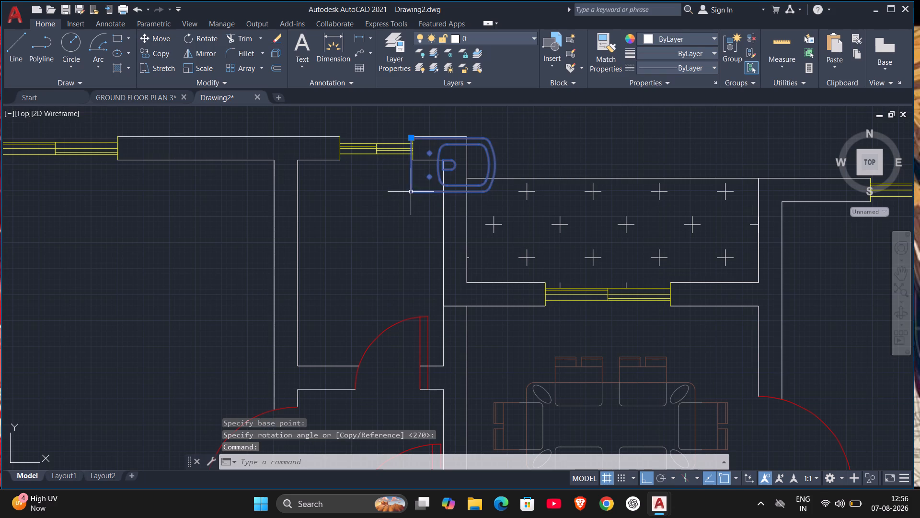
{"action": "key", "text": "m"}
{"action": "key", "text": "Return"}
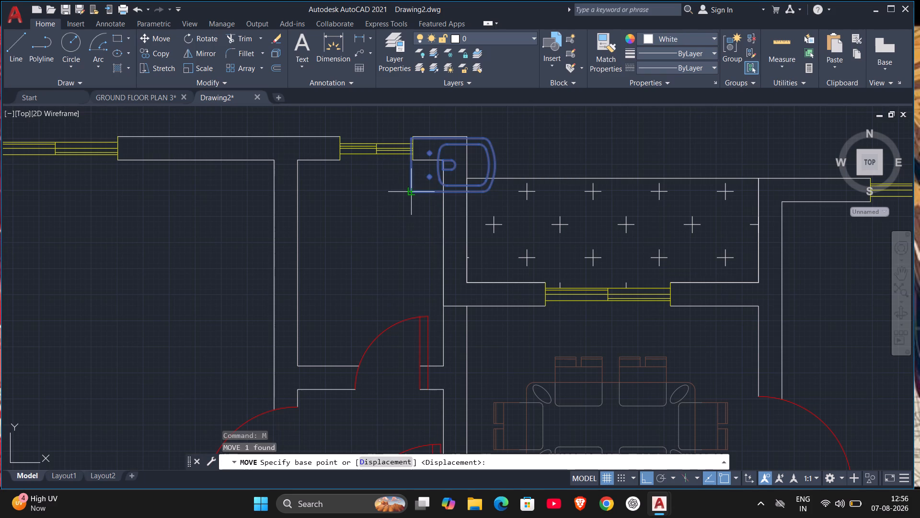
{"action": "left_click", "coordinate": [413, 194]}
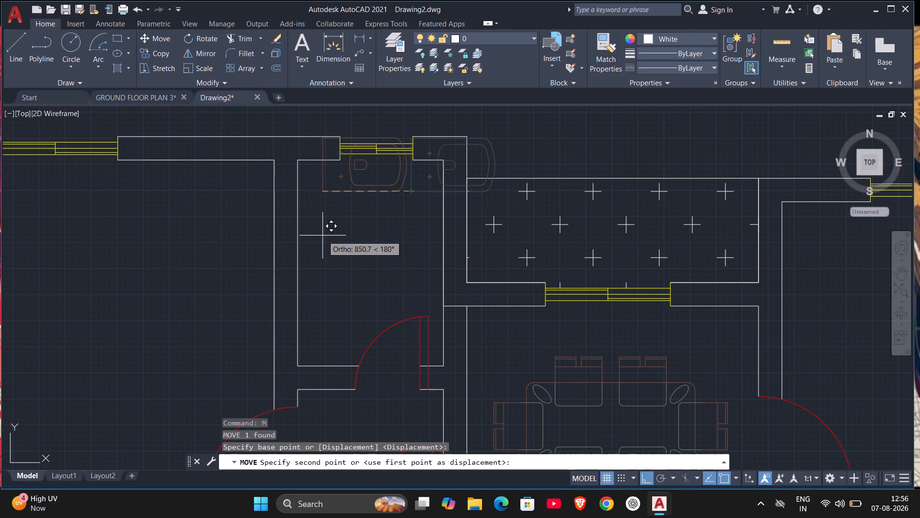
{"action": "key", "text": "F8"}
{"action": "scroll", "coordinate": [301, 237], "scroll_direction": "up", "scroll_amount": 2}
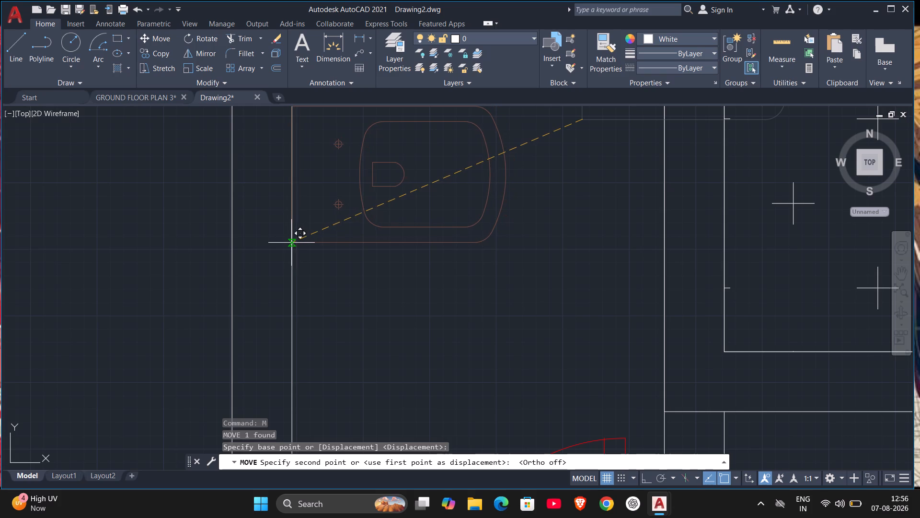
{"action": "scroll", "coordinate": [291, 243], "scroll_direction": "up", "scroll_amount": 2}
{"action": "left_click", "coordinate": [291, 243]}
{"action": "scroll", "coordinate": [316, 249], "scroll_direction": "down", "scroll_amount": 4}
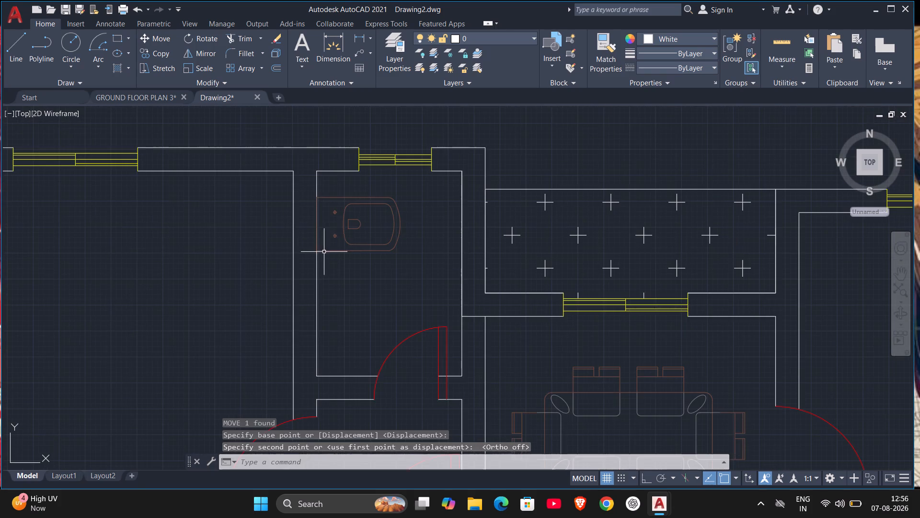
{"action": "scroll", "coordinate": [361, 271], "scroll_direction": "down", "scroll_amount": 1}
{"action": "middle_click_drag", "start_coordinate": [368, 299], "coordinate": [370, 253]}
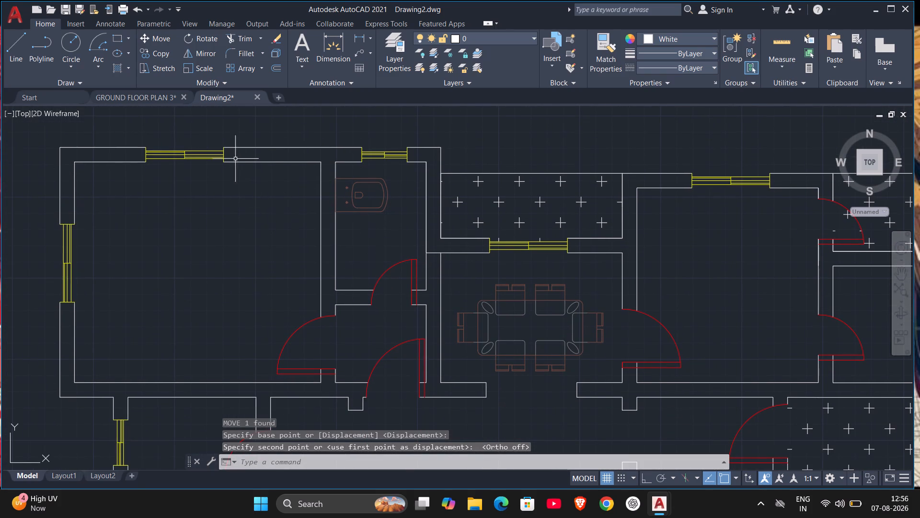
Switch to GROUND FLOOR PLAN 3 and copy the oval washbasin block from the 4'6"x8'0" TOILET.
{"action": "left_click", "coordinate": [153, 99]}
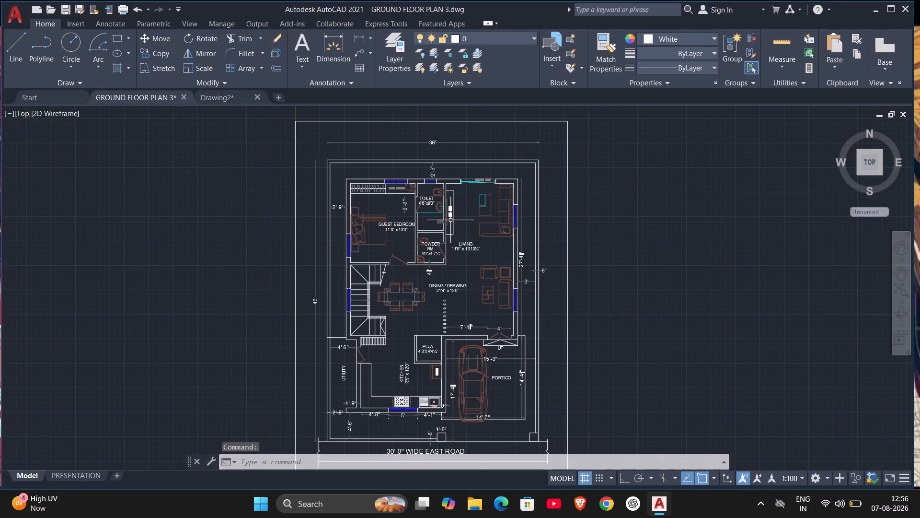
{"action": "scroll", "coordinate": [426, 236], "scroll_direction": "up", "scroll_amount": 3}
{"action": "middle_click_drag", "start_coordinate": [471, 186], "coordinate": [429, 269]}
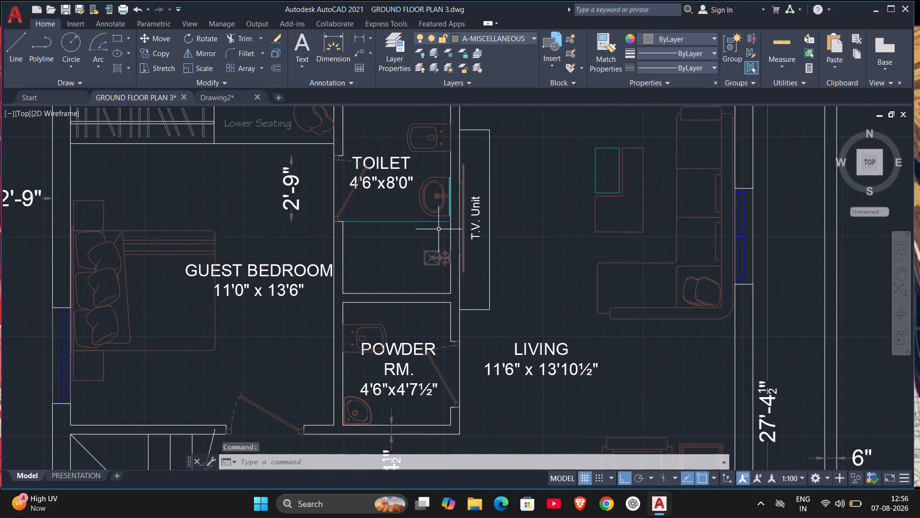
{"action": "scroll", "coordinate": [440, 208], "scroll_direction": "up", "scroll_amount": 2}
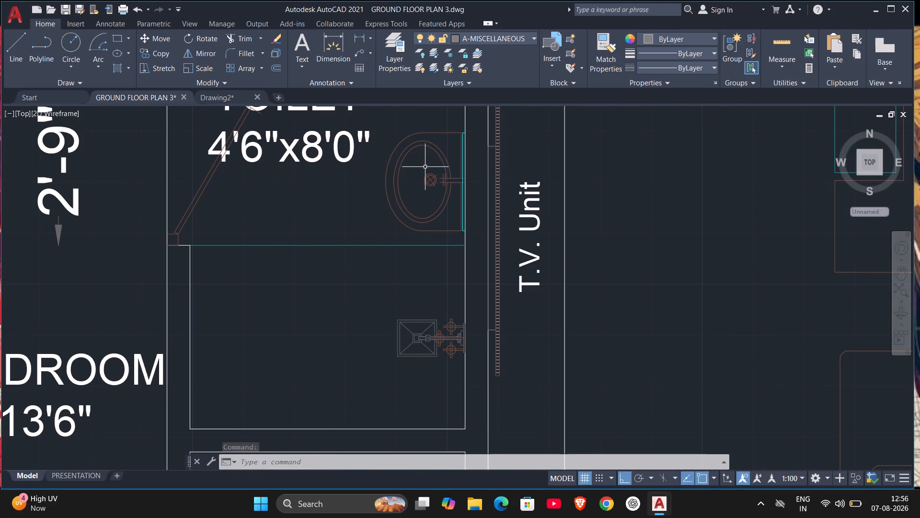
{"action": "left_click", "coordinate": [442, 182]}
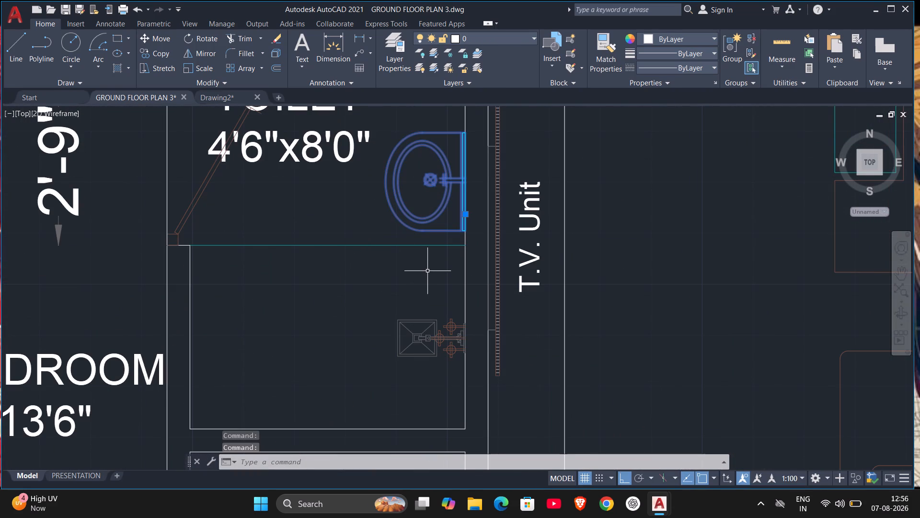
{"action": "key", "text": "ctrl+c"}
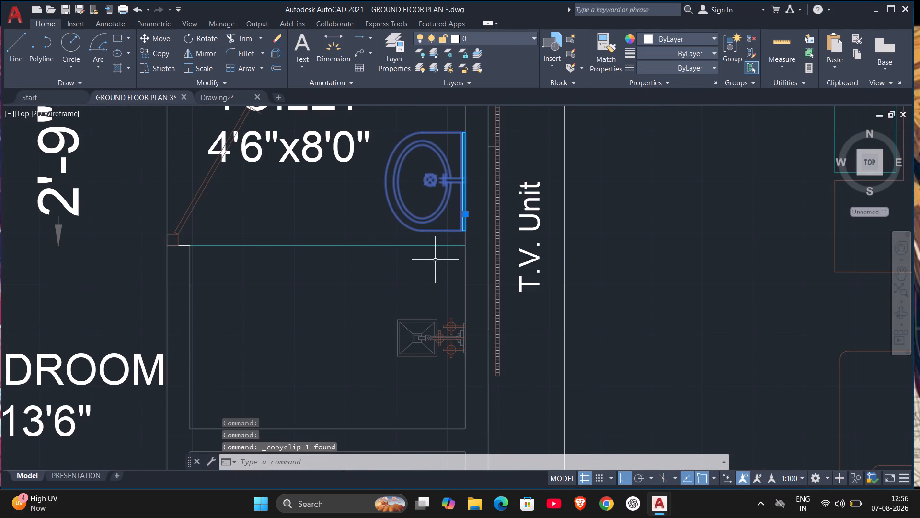
Paste the washbasin into Drawing2, in the narrow toilet room's southwest part beside the door swing.
{"action": "scroll", "coordinate": [391, 238], "scroll_direction": "down", "scroll_amount": 1}
{"action": "left_click", "coordinate": [227, 97]}
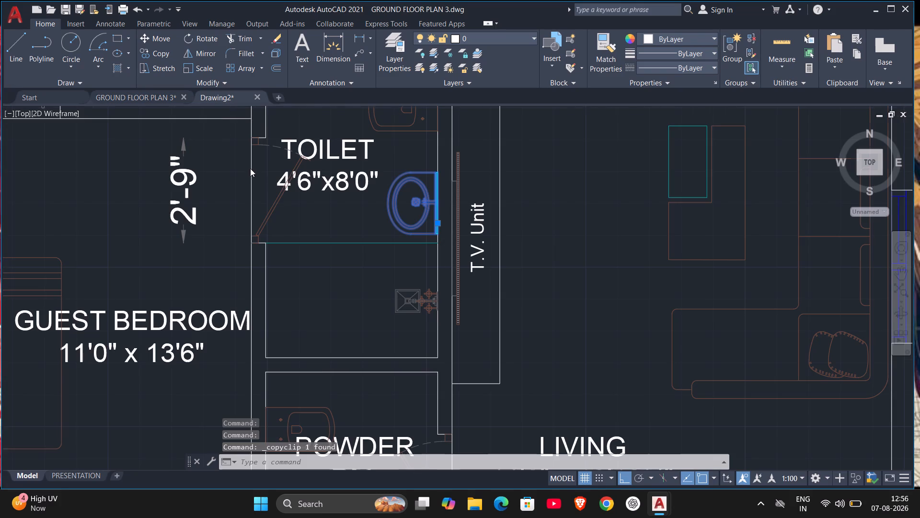
{"action": "scroll", "coordinate": [355, 265], "scroll_direction": "up", "scroll_amount": 2}
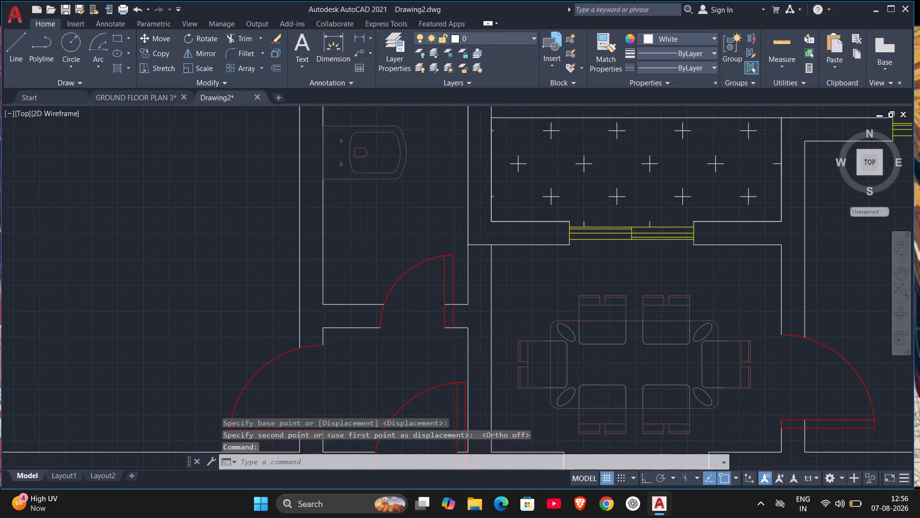
{"action": "key", "text": "ctrl+v"}
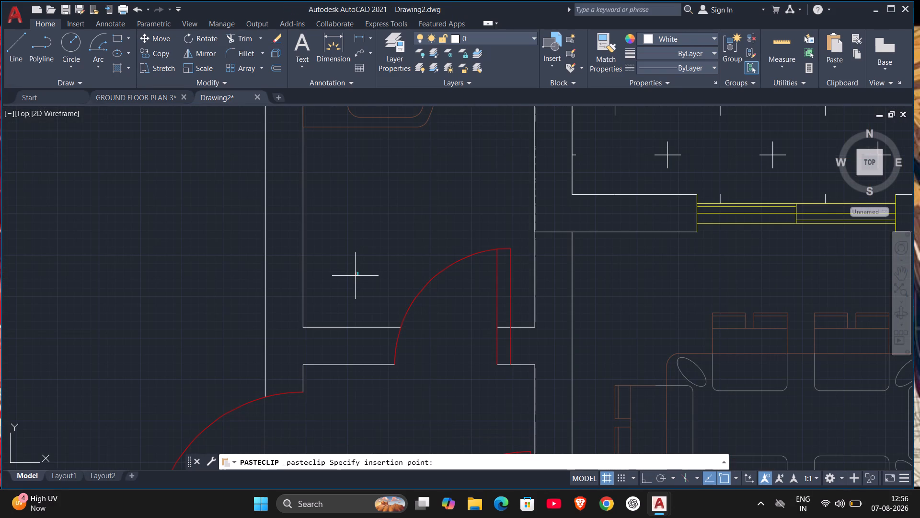
{"action": "left_click", "coordinate": [340, 280]}
Scale the tiny pasted washbasin up about its lower rear corner until its back edge spans slightly over a third of the room's width.
{"action": "left_click_drag", "start_coordinate": [330, 274], "coordinate": [350, 295]}
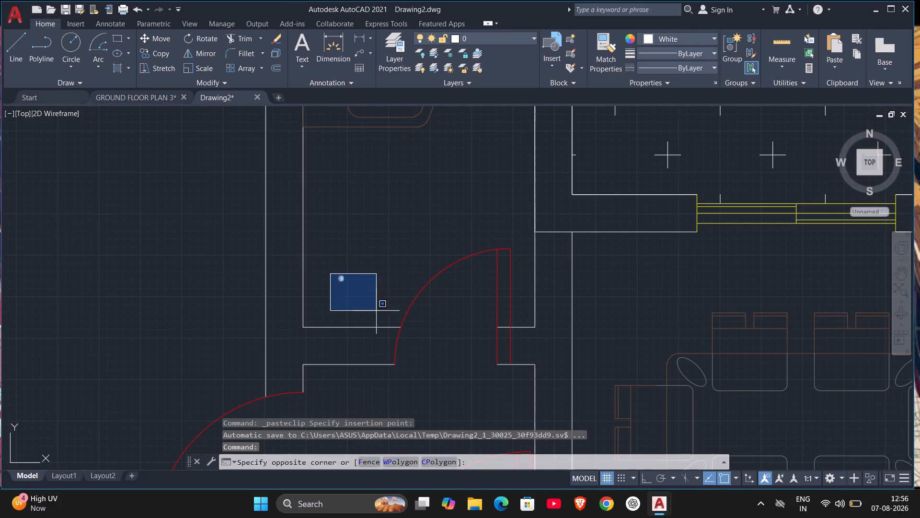
{"action": "left_click", "coordinate": [377, 311]}
{"action": "type", "text": "SC"}
{"action": "key", "text": "Return"}
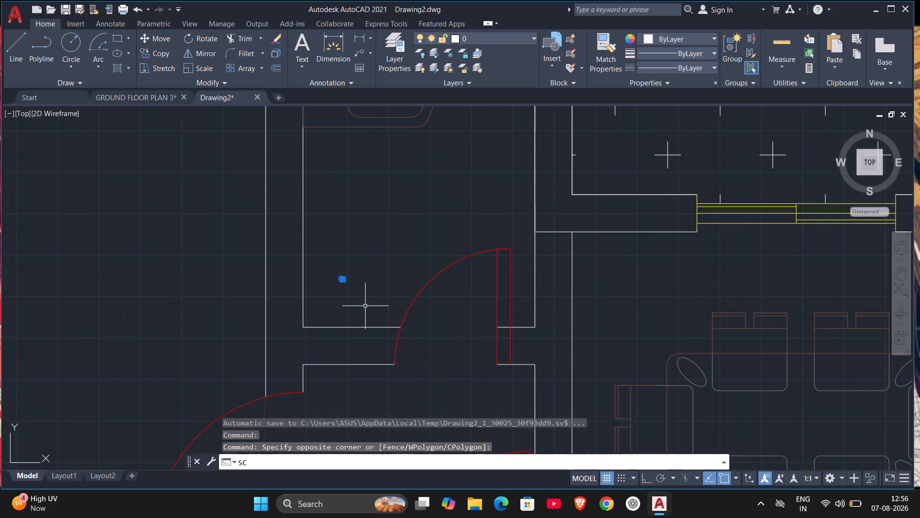
{"action": "scroll", "coordinate": [344, 278], "scroll_direction": "up", "scroll_amount": 7}
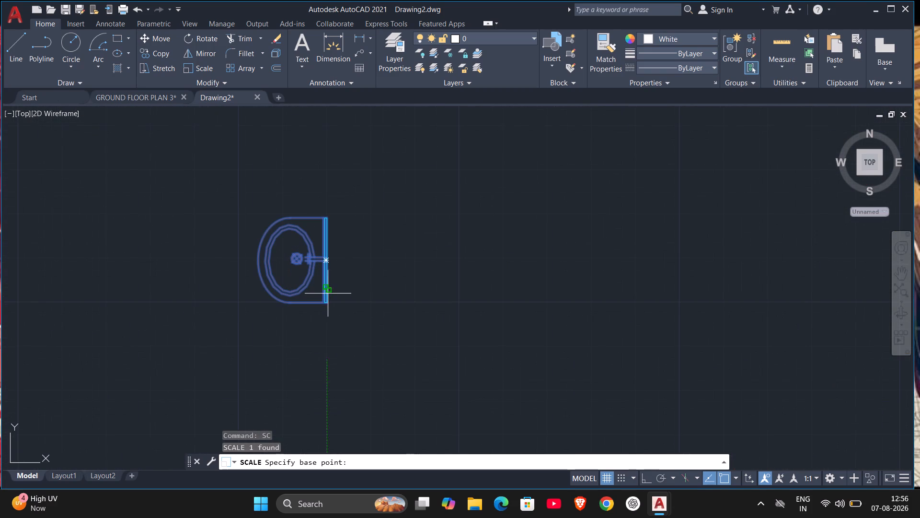
{"action": "left_click", "coordinate": [325, 301]}
{"action": "scroll", "coordinate": [446, 349], "scroll_direction": "down", "scroll_amount": 5}
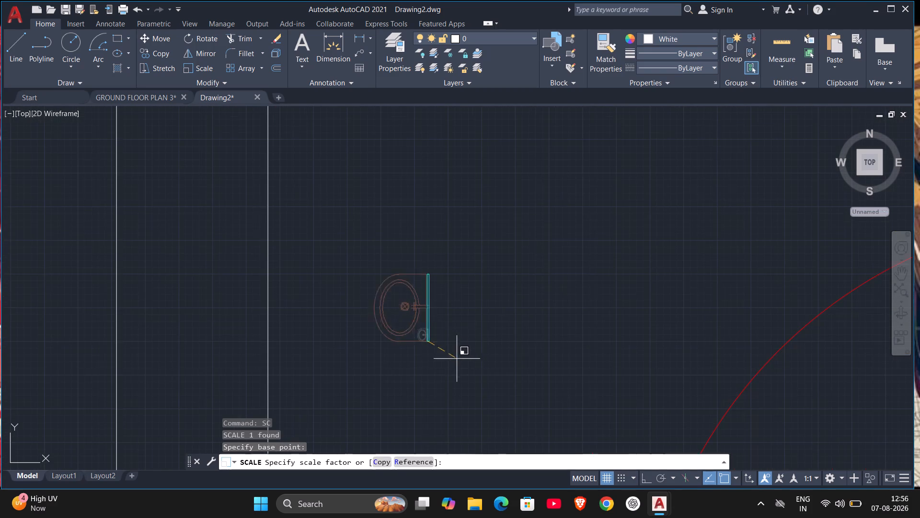
{"action": "scroll", "coordinate": [474, 370], "scroll_direction": "down", "scroll_amount": 2}
{"action": "middle_click_drag", "start_coordinate": [475, 371], "coordinate": [450, 313]}
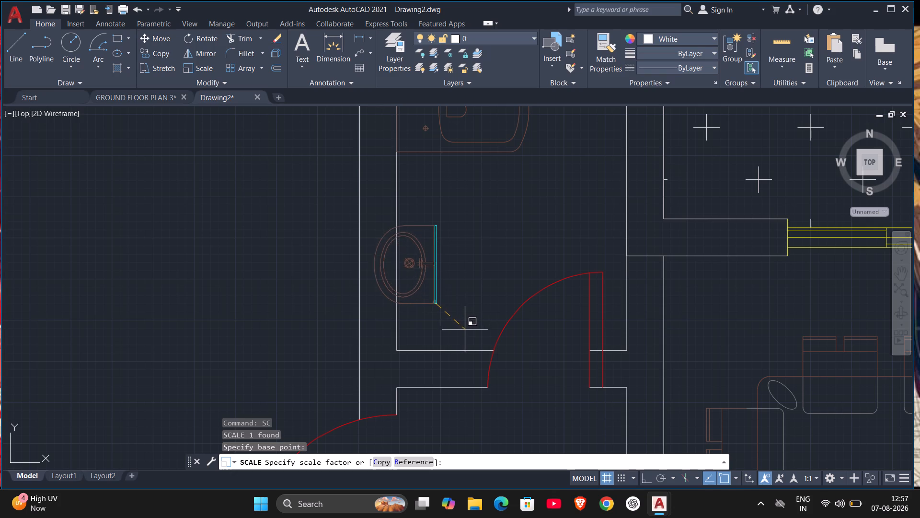
{"action": "left_click", "coordinate": [466, 334]}
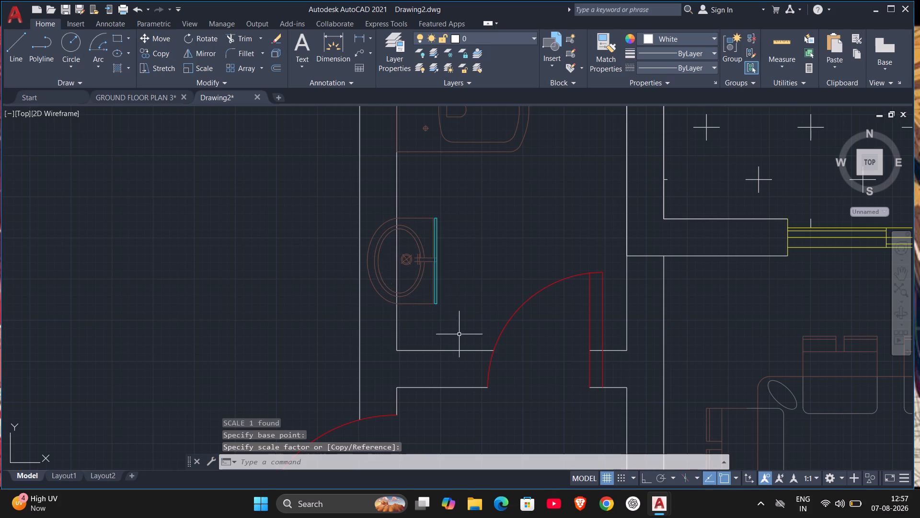
Rotate the washbasin 180° about its lower rear corner so its bowl points east.
{"action": "left_click", "coordinate": [433, 223]}
{"action": "key", "text": "r"}
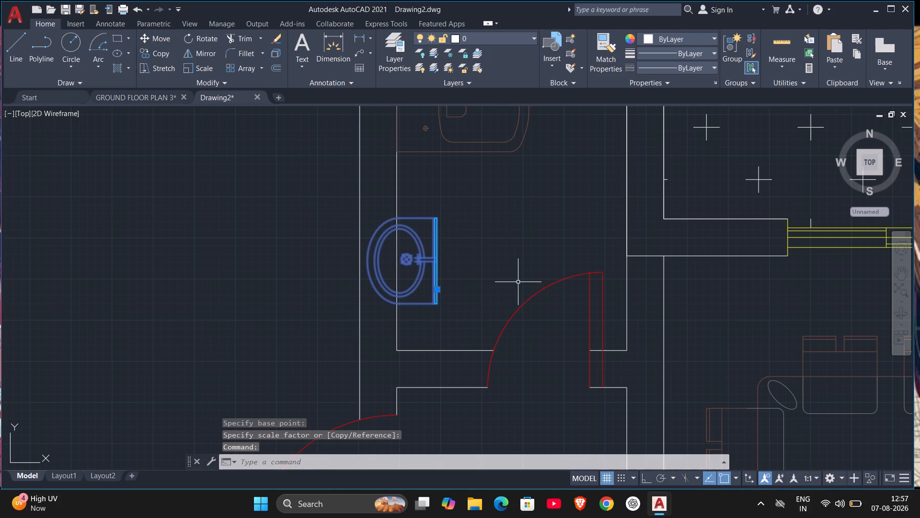
{"action": "key", "text": "o"}
{"action": "key", "text": "Return"}
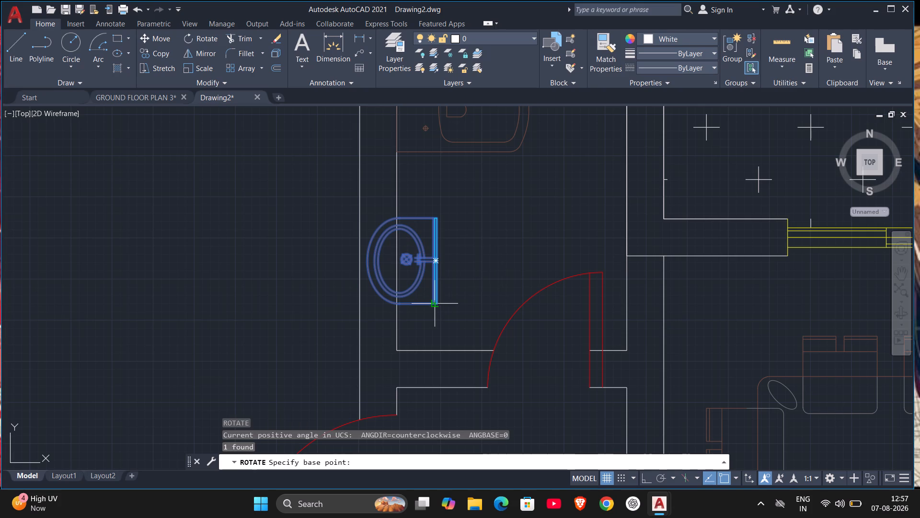
{"action": "left_click", "coordinate": [434, 303]}
{"action": "left_click", "coordinate": [414, 303]}
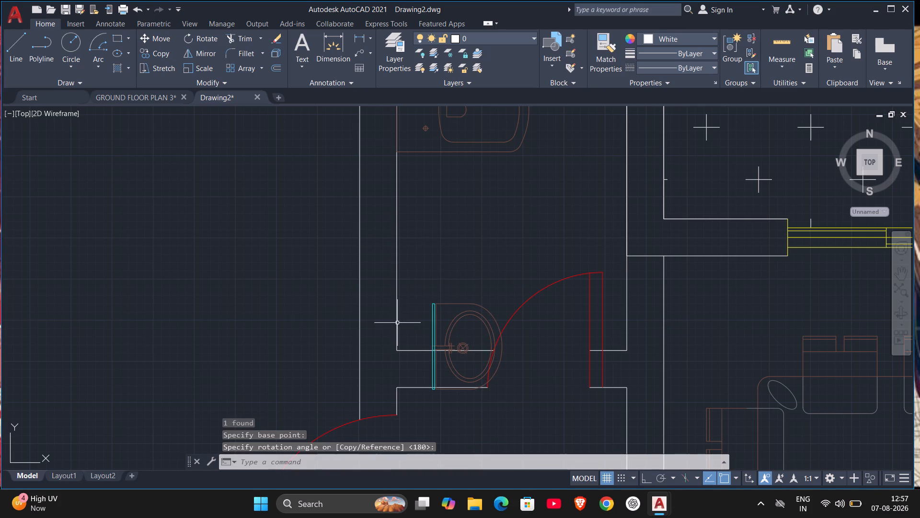
Move the washbasin by the midpoint of its back edge onto the toilet room's west wall, between the WC and the south wall.
{"action": "left_click", "coordinate": [435, 306]}
{"action": "key", "text": "m"}
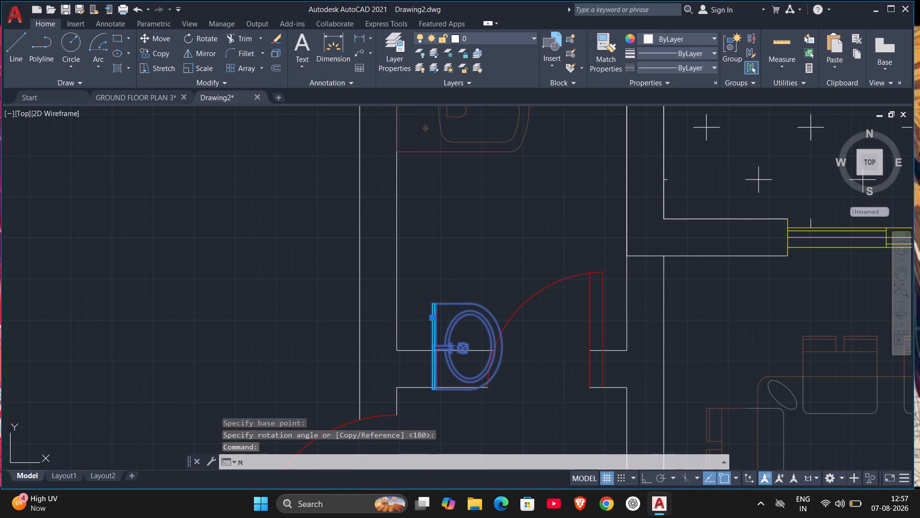
{"action": "key", "text": "Return"}
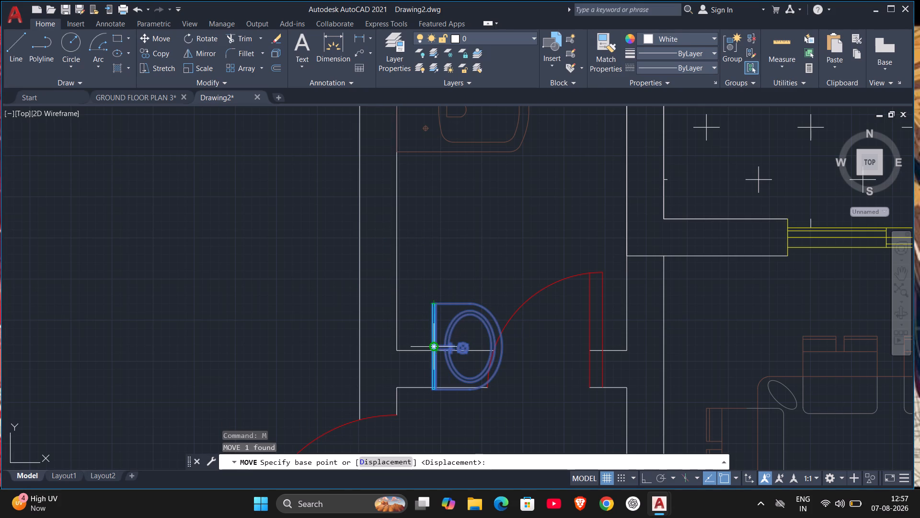
{"action": "scroll", "coordinate": [432, 346], "scroll_direction": "up", "scroll_amount": 5}
{"action": "left_click", "coordinate": [426, 356]}
{"action": "scroll", "coordinate": [375, 264], "scroll_direction": "down", "scroll_amount": 3}
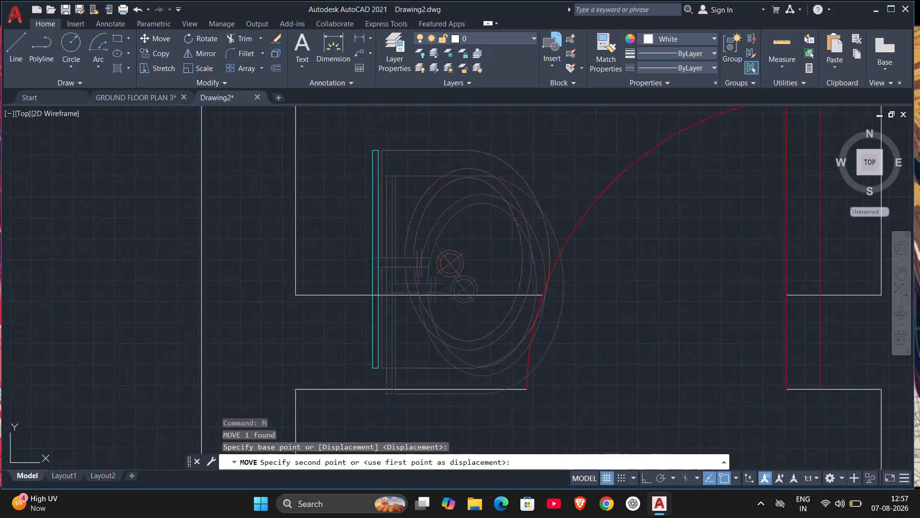
{"action": "scroll", "coordinate": [372, 256], "scroll_direction": "down", "scroll_amount": 1}
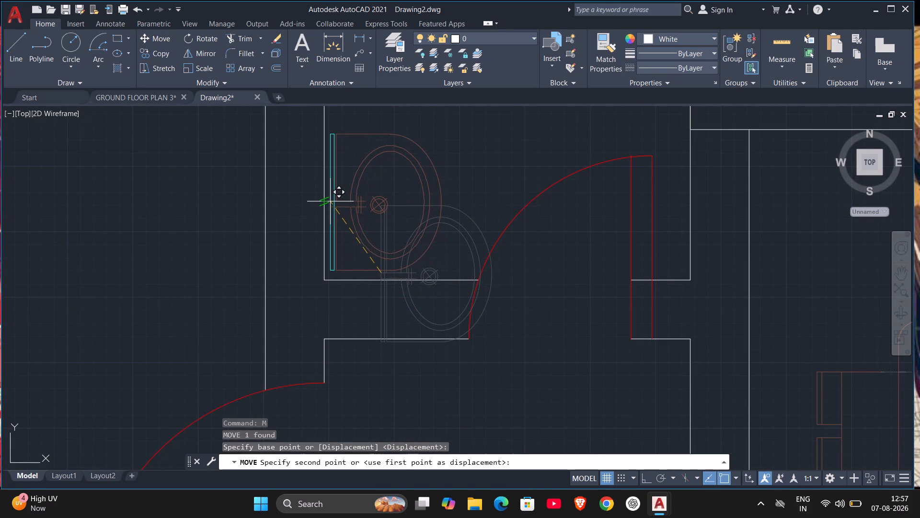
{"action": "middle_click_drag", "start_coordinate": [325, 170], "coordinate": [363, 305]}
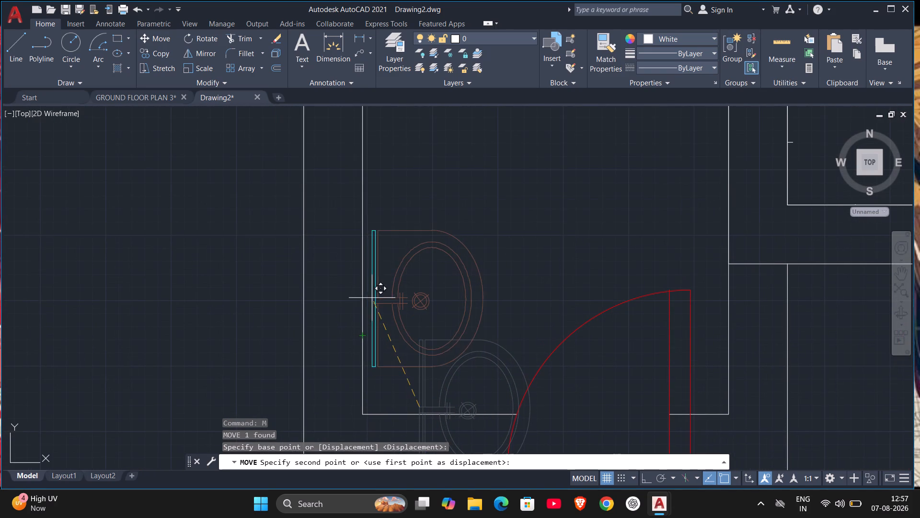
{"action": "scroll", "coordinate": [369, 263], "scroll_direction": "down", "scroll_amount": 2}
{"action": "scroll", "coordinate": [369, 263], "scroll_direction": "up", "scroll_amount": 3}
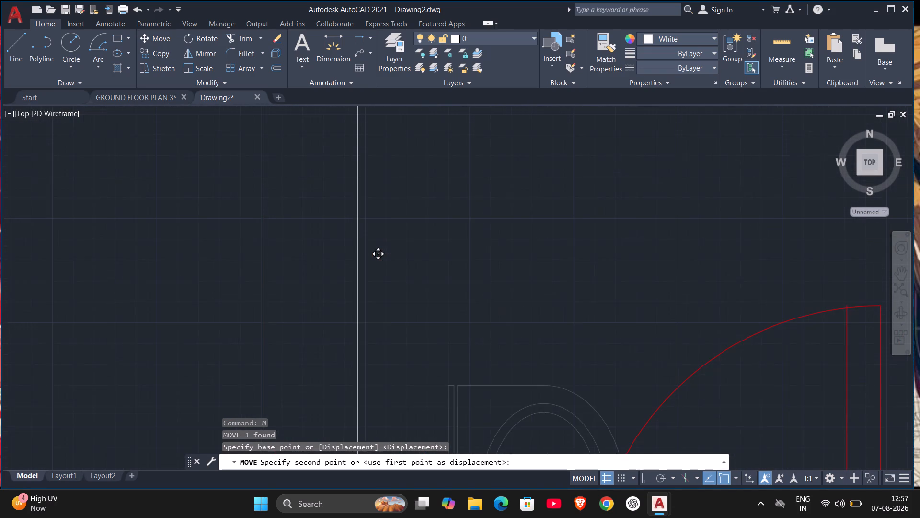
{"action": "middle_click_drag", "start_coordinate": [364, 338], "coordinate": [378, 295]}
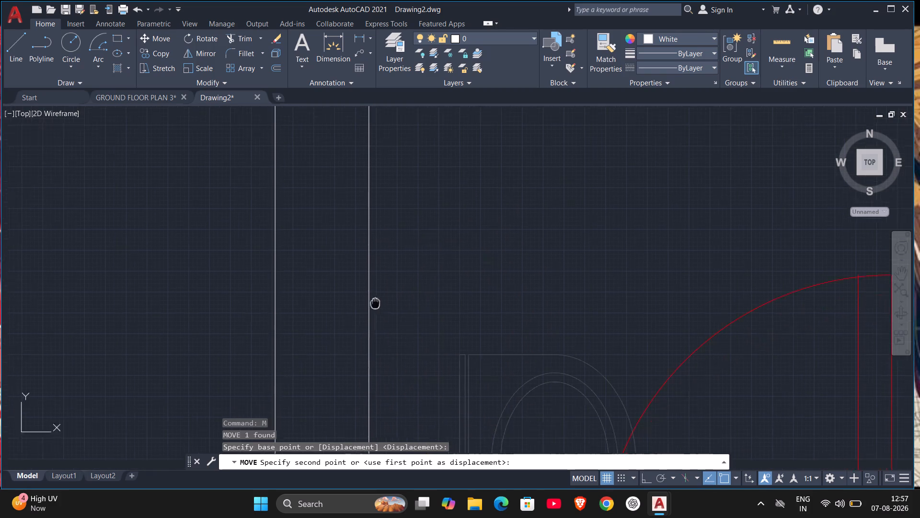
{"action": "middle_click_drag", "start_coordinate": [378, 295], "coordinate": [386, 259]}
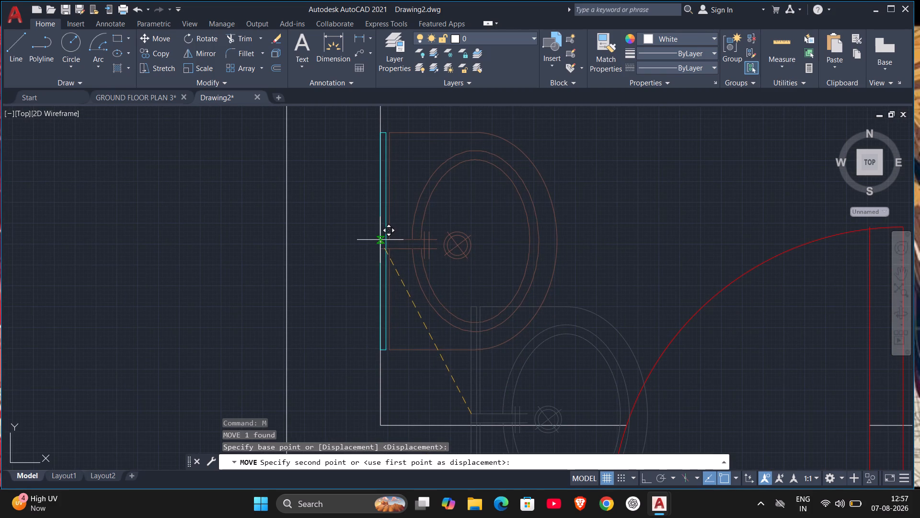
{"action": "left_click", "coordinate": [380, 240]}
Switch to GROUND FLOOR PLAN 3 and copy the double bed block with side tables from the GUEST BEDROOM.
{"action": "scroll", "coordinate": [516, 237], "scroll_direction": "down", "scroll_amount": 4}
{"action": "scroll", "coordinate": [568, 237], "scroll_direction": "down", "scroll_amount": 1}
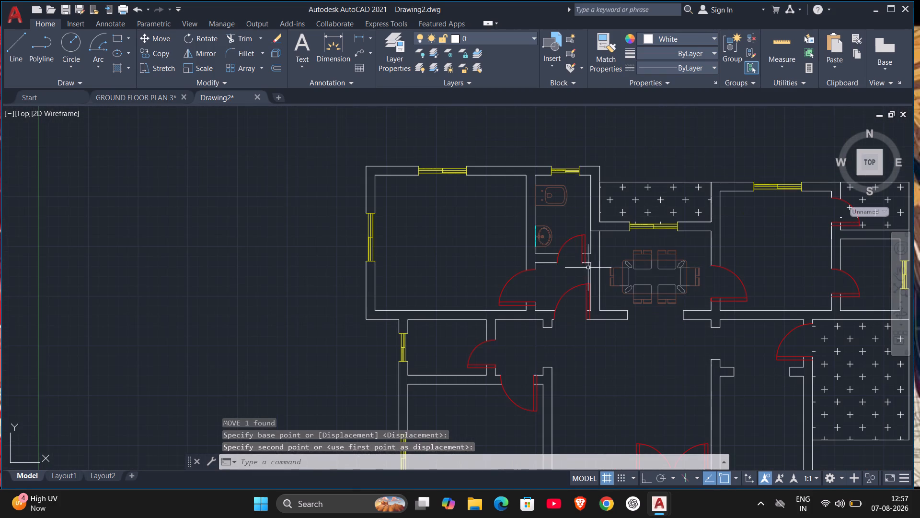
{"action": "middle_click_drag", "start_coordinate": [599, 285], "coordinate": [484, 247]}
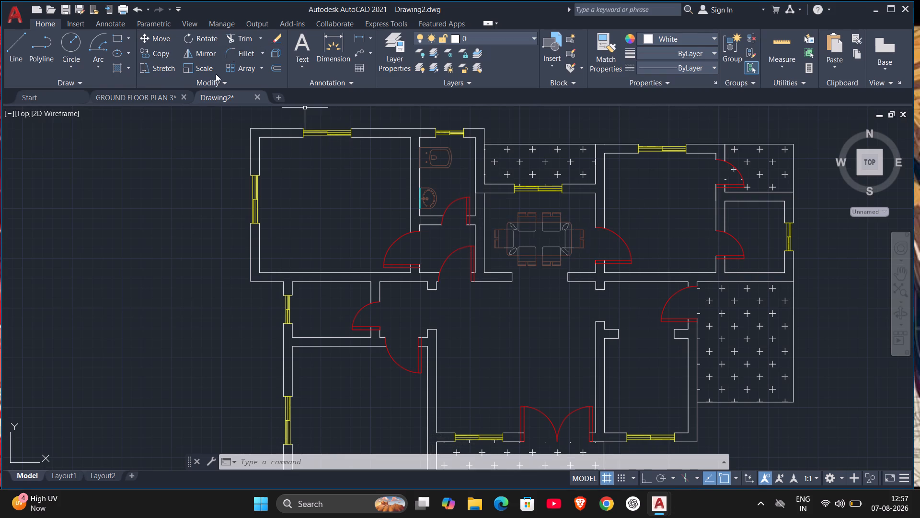
{"action": "left_click", "coordinate": [145, 94]}
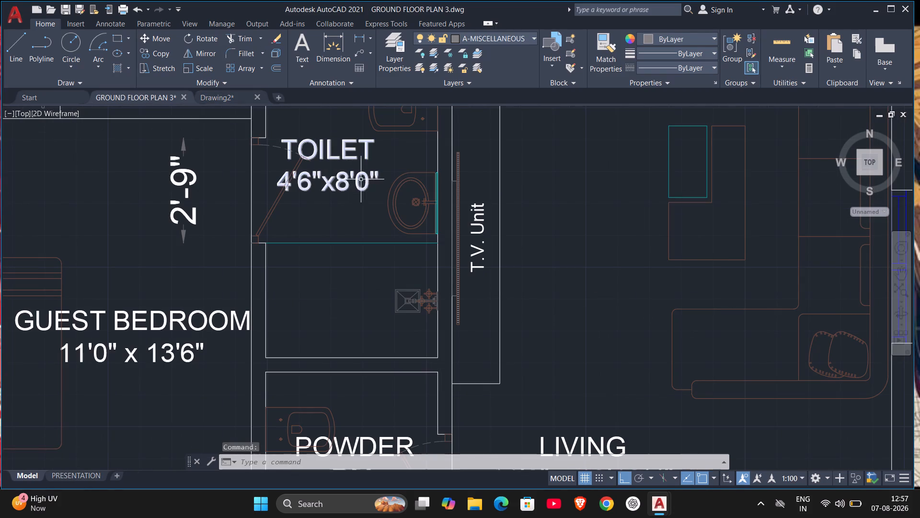
{"action": "scroll", "coordinate": [388, 194], "scroll_direction": "down", "scroll_amount": 2}
{"action": "middle_click_drag", "start_coordinate": [388, 194], "coordinate": [515, 94]}
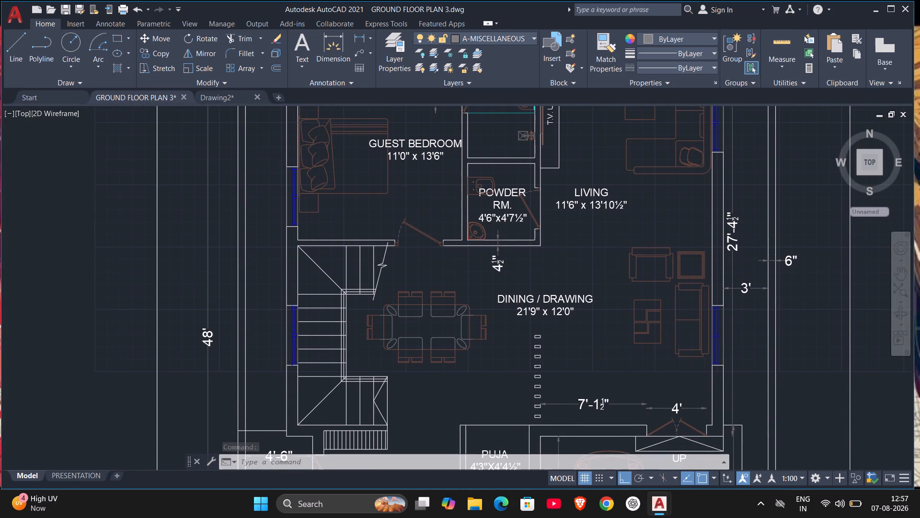
{"action": "middle_click_drag", "start_coordinate": [515, 94], "coordinate": [535, 202]}
{"action": "left_click", "coordinate": [347, 234]}
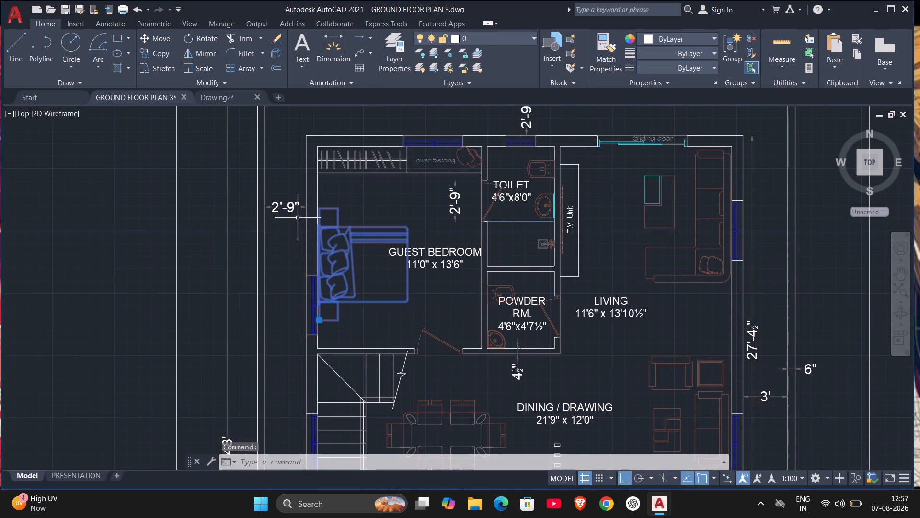
{"action": "key", "text": "ctrl+c"}
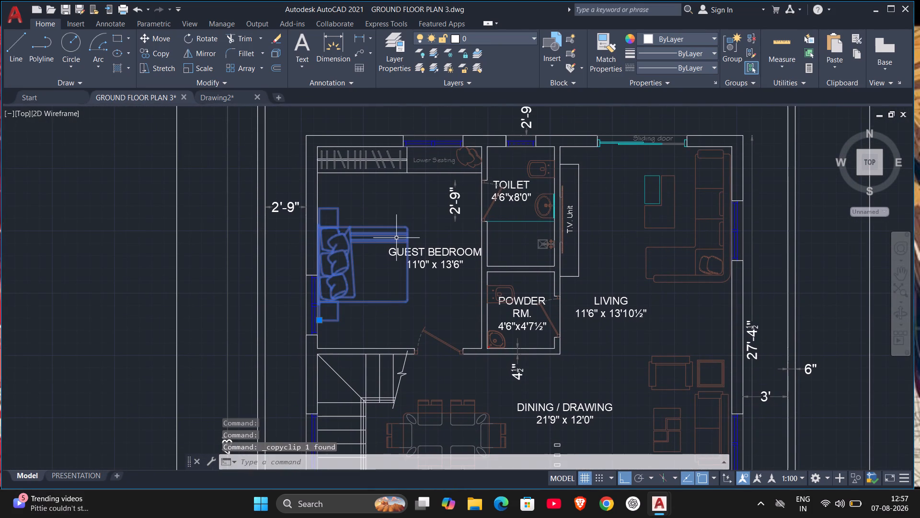
Paste the bed block into Drawing2, inside the large northwest room west of the toilet.
{"action": "left_click", "coordinate": [216, 95]}
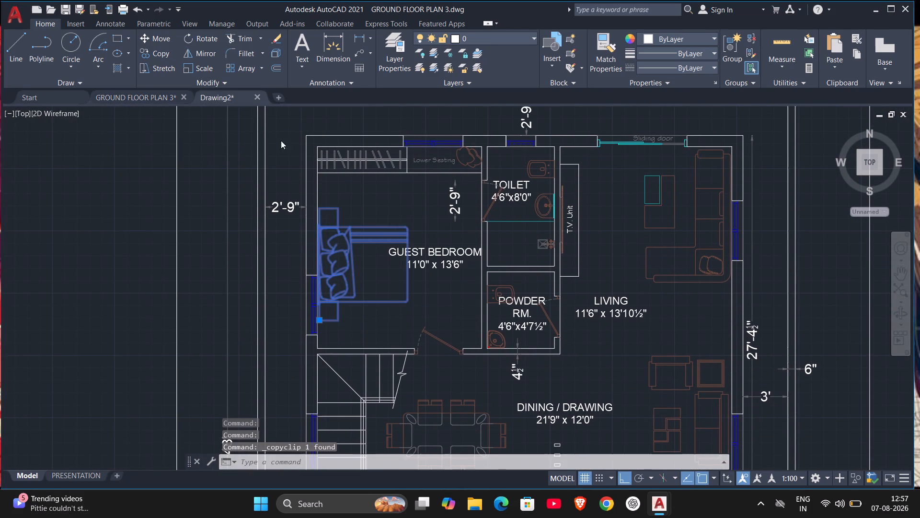
{"action": "key", "text": "ctrl+v"}
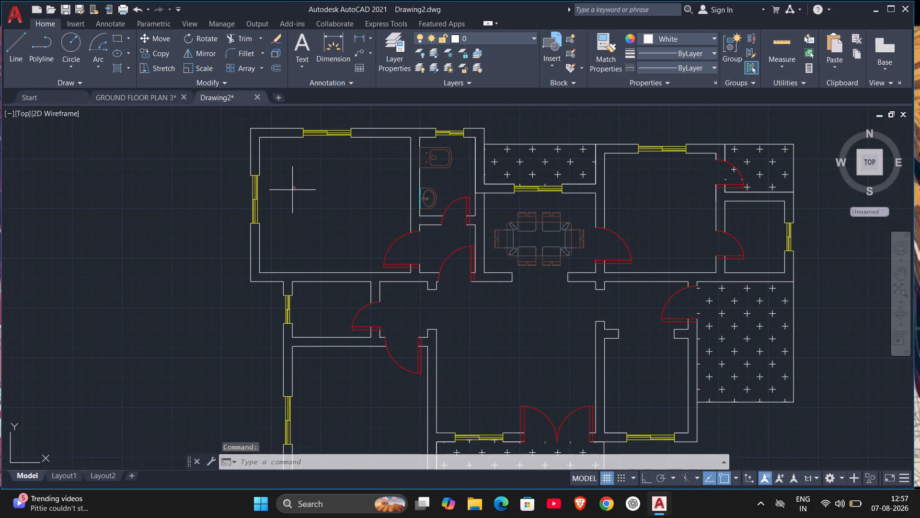
{"action": "left_click", "coordinate": [303, 190]}
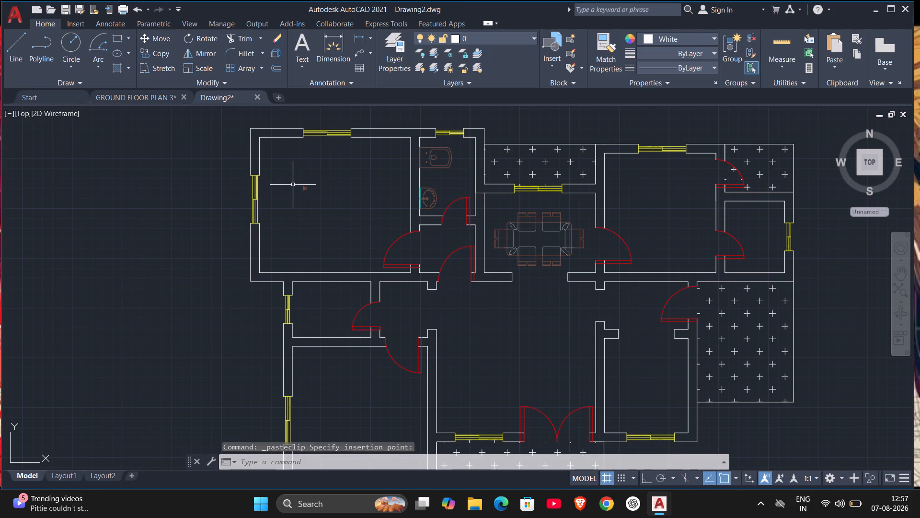
Scale up the tiny pasted bed block about its southwest corner until it spans a little over half the northwest room's width.
{"action": "left_click_drag", "start_coordinate": [293, 182], "coordinate": [315, 199]}
{"action": "left_click", "coordinate": [363, 220]}
{"action": "type", "text": "SC"}
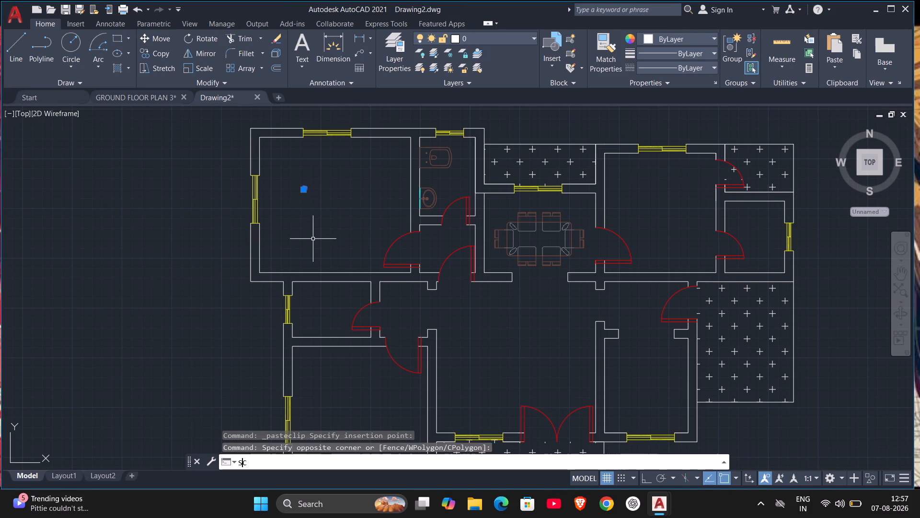
{"action": "key", "text": "Return"}
{"action": "scroll", "coordinate": [294, 184], "scroll_direction": "up", "scroll_amount": 7}
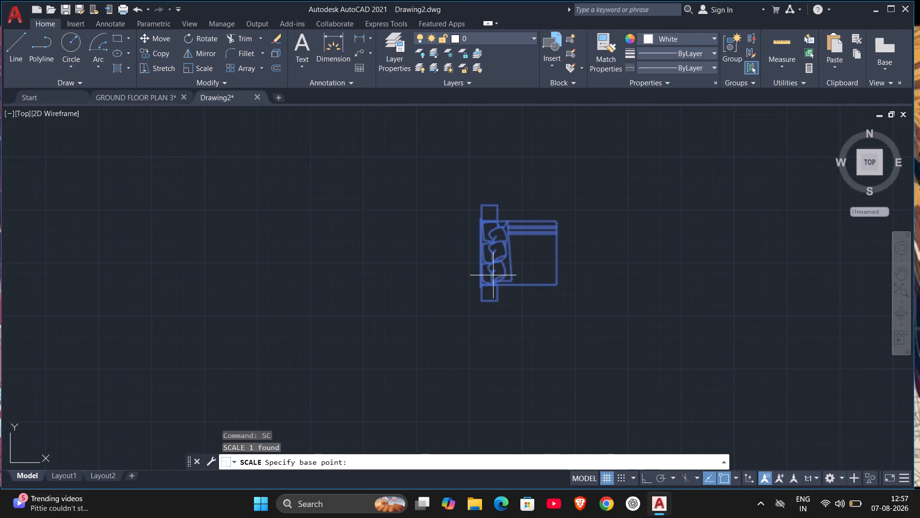
{"action": "left_click", "coordinate": [479, 301]}
{"action": "scroll", "coordinate": [361, 336], "scroll_direction": "down", "scroll_amount": 5}
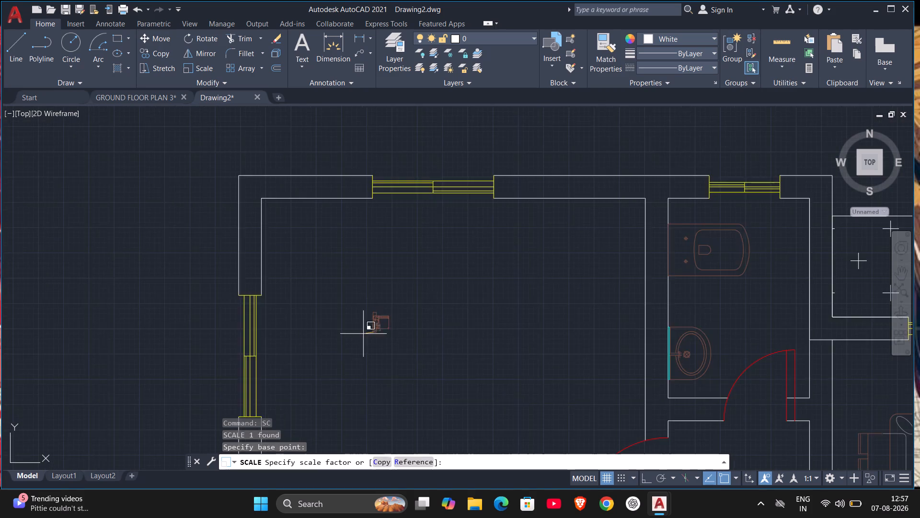
{"action": "scroll", "coordinate": [363, 334], "scroll_direction": "down", "scroll_amount": 3}
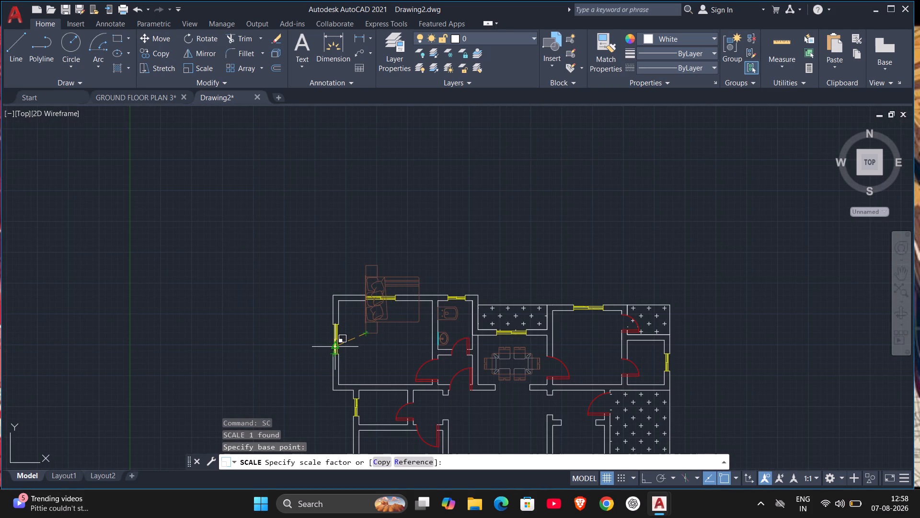
{"action": "left_click", "coordinate": [338, 348]}
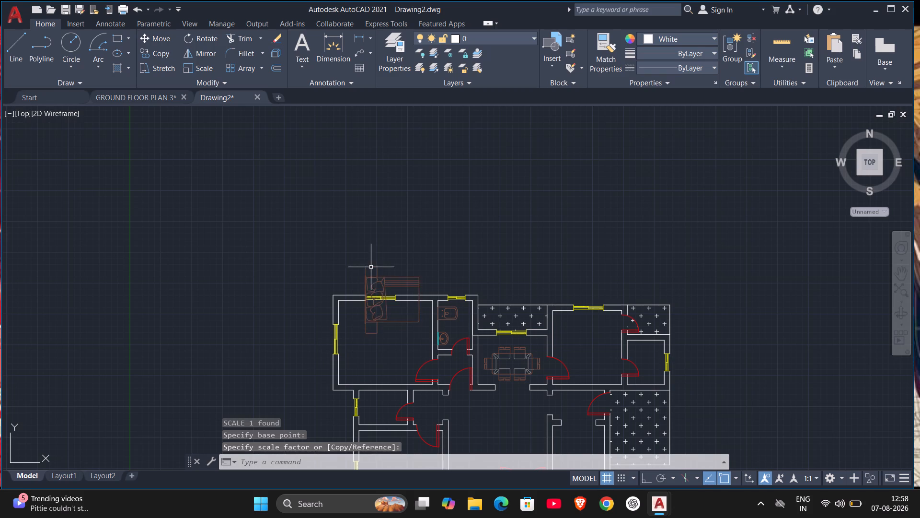
Rotate the bed block 270° about the middle of its headboard edge so the headboard faces north.
{"action": "left_click", "coordinate": [364, 283]}
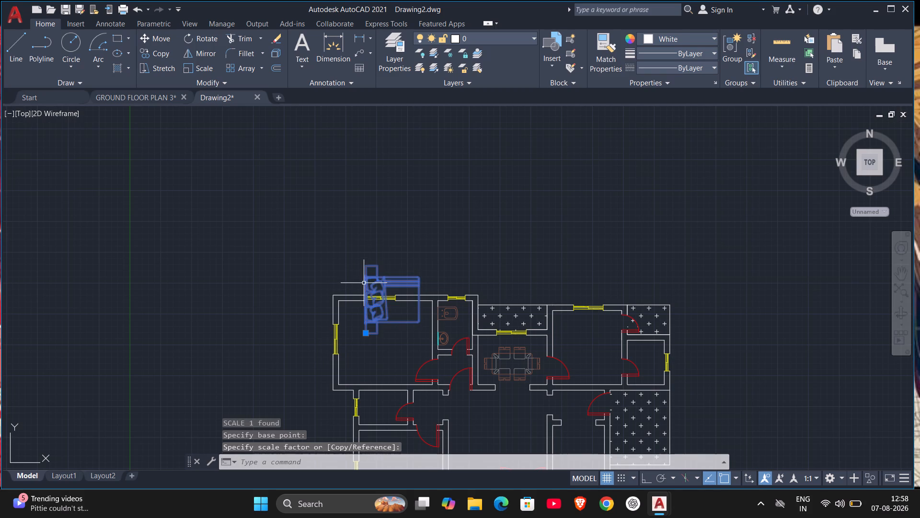
{"action": "key", "text": "r"}
{"action": "key", "text": "o"}
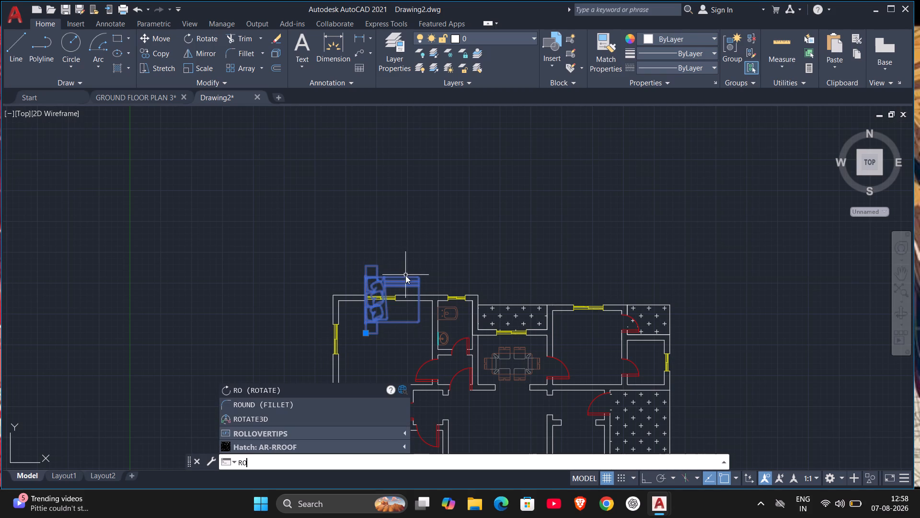
{"action": "key", "text": "Return"}
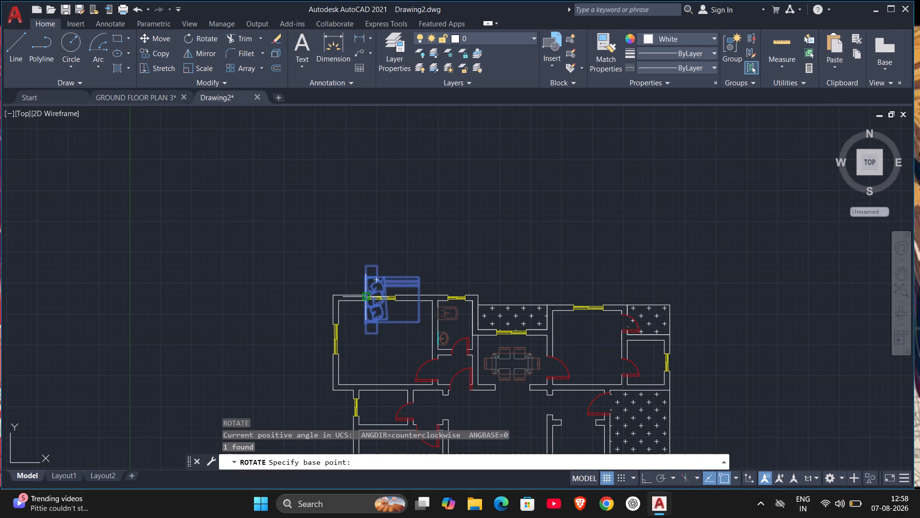
{"action": "left_click", "coordinate": [363, 297]}
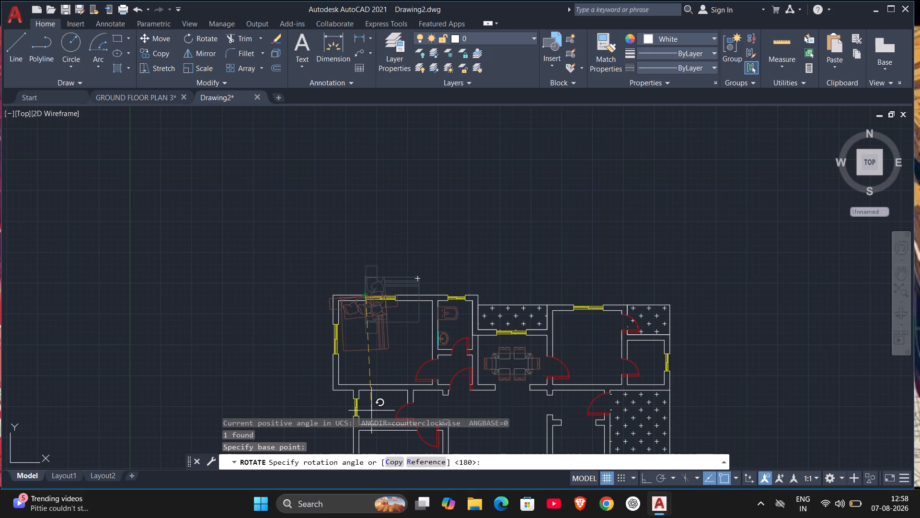
{"action": "key", "text": "F8"}
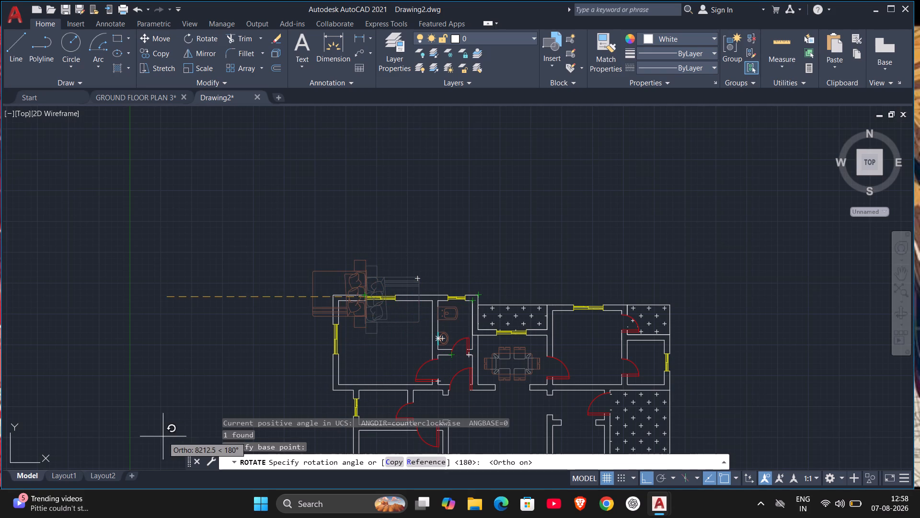
{"action": "left_click", "coordinate": [312, 412]}
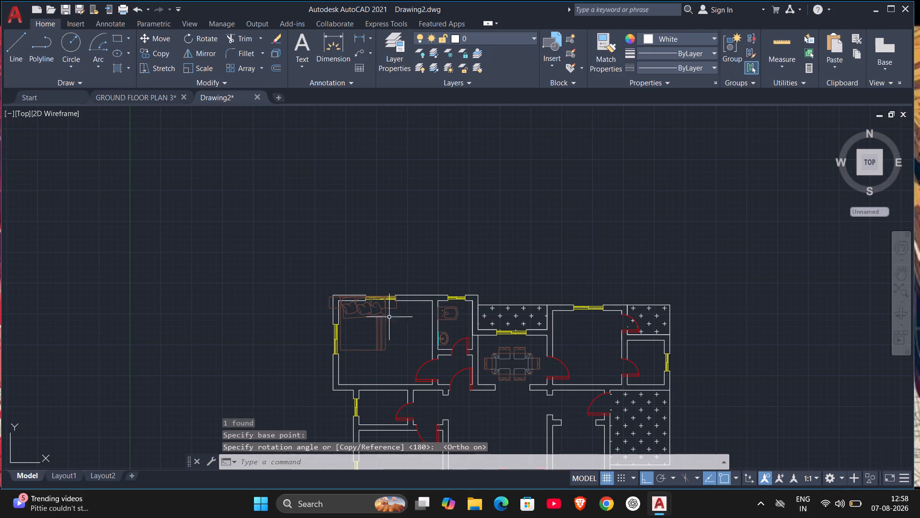
Move the bed by its east side table's northeast corner onto the inner face of the northwest room's north wall.
{"action": "left_click", "coordinate": [377, 310]}
{"action": "left_click", "coordinate": [368, 307]}
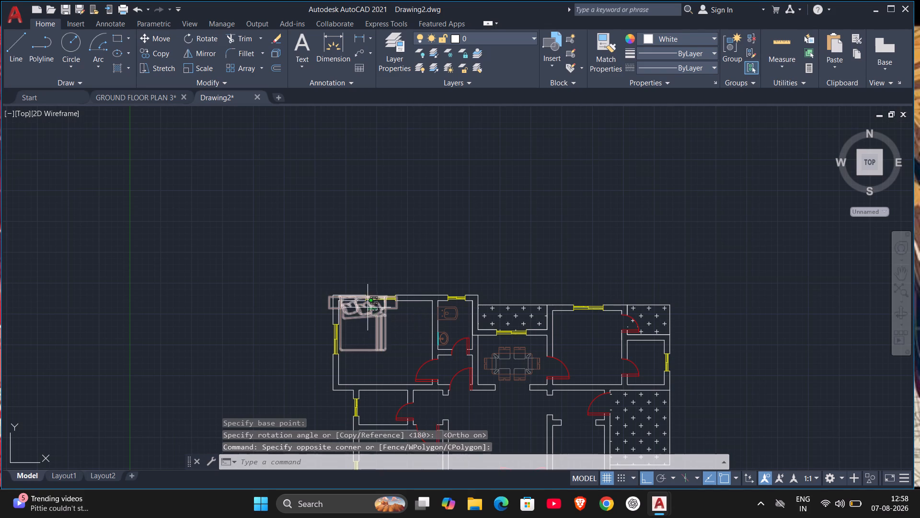
{"action": "key", "text": "m"}
{"action": "key", "text": "Return"}
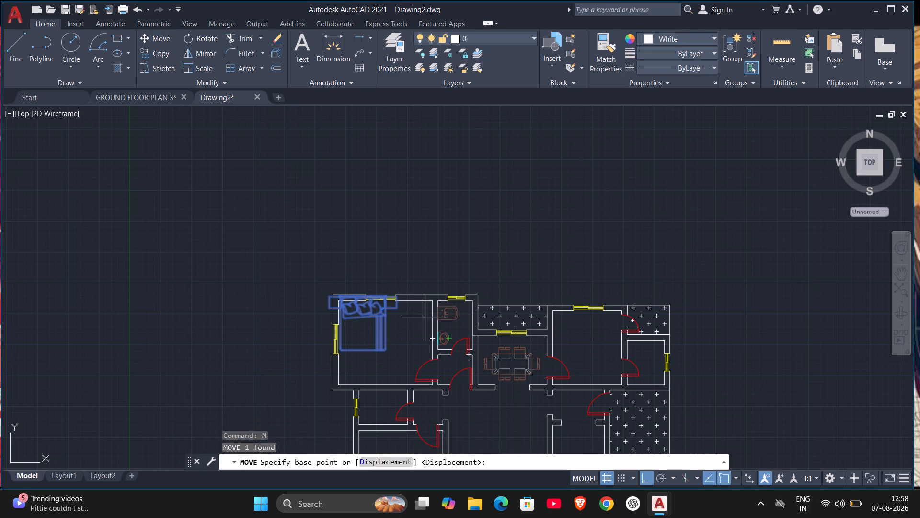
{"action": "scroll", "coordinate": [409, 304], "scroll_direction": "up", "scroll_amount": 4}
{"action": "left_click", "coordinate": [325, 281]}
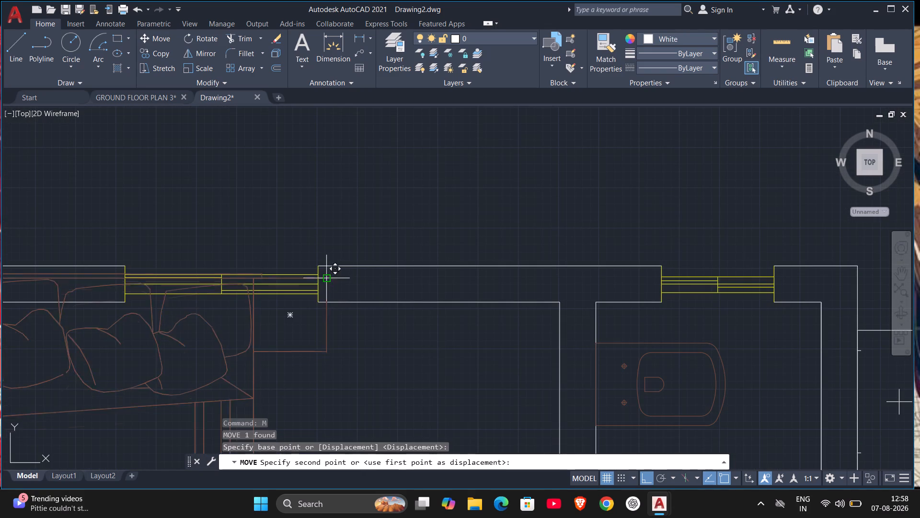
{"action": "scroll", "coordinate": [331, 322], "scroll_direction": "down", "scroll_amount": 2}
{"action": "middle_click_drag", "start_coordinate": [337, 318], "coordinate": [399, 283]}
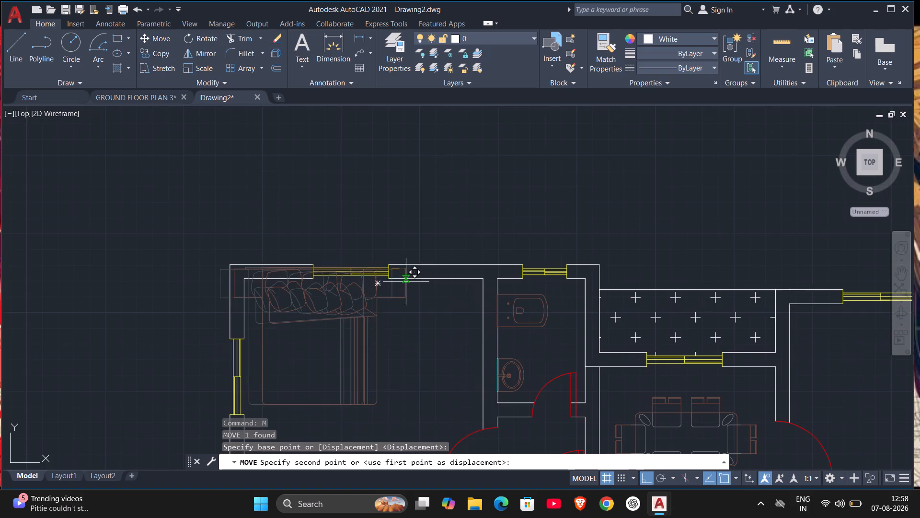
{"action": "key", "text": "F8"}
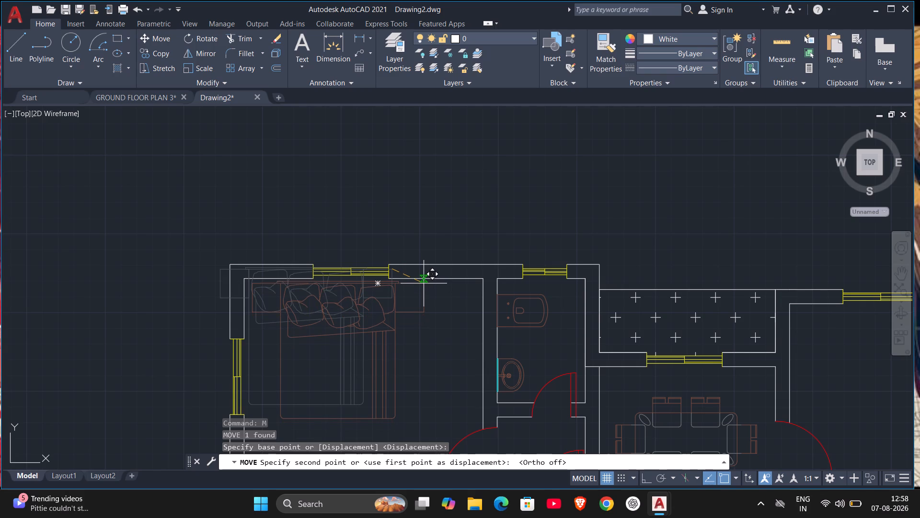
{"action": "left_click", "coordinate": [424, 281]}
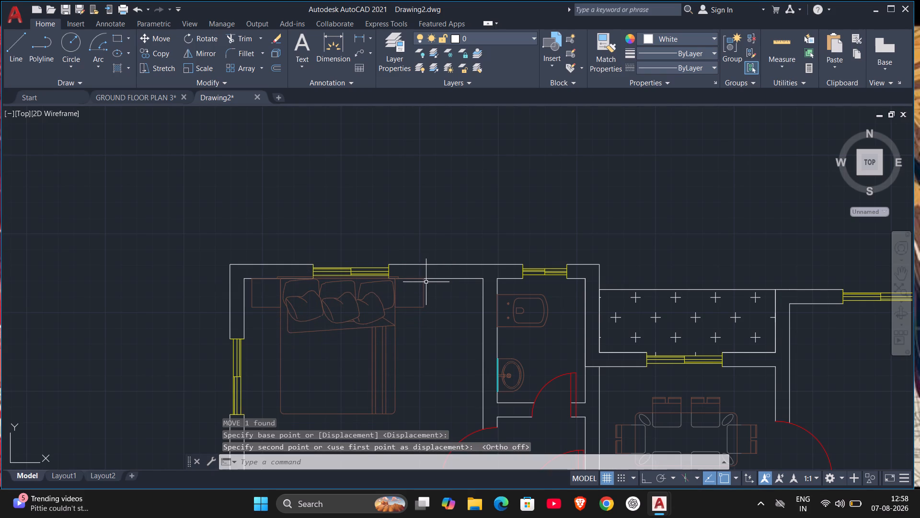
Nudge the bed block slightly south, leaving a small gap between the headboard and the north wall.
{"action": "left_click", "coordinate": [425, 284]}
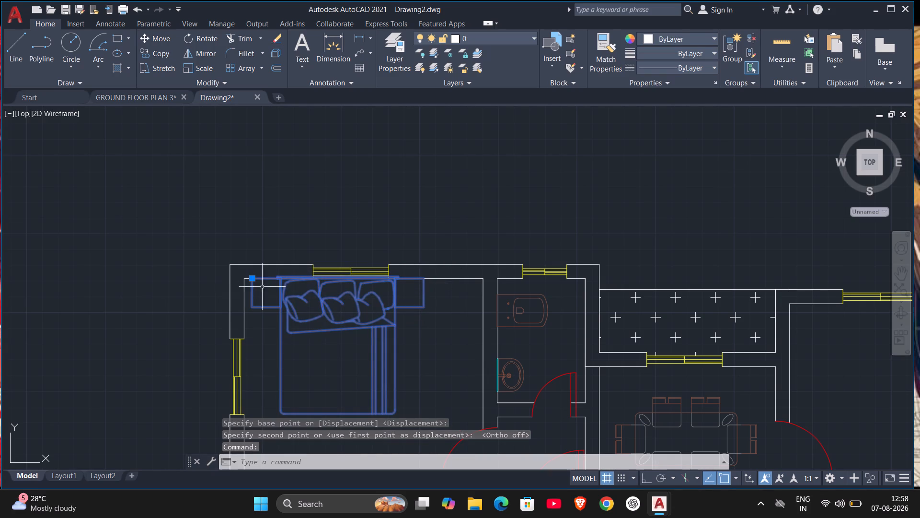
{"action": "left_click_drag", "start_coordinate": [250, 280], "coordinate": [251, 281]}
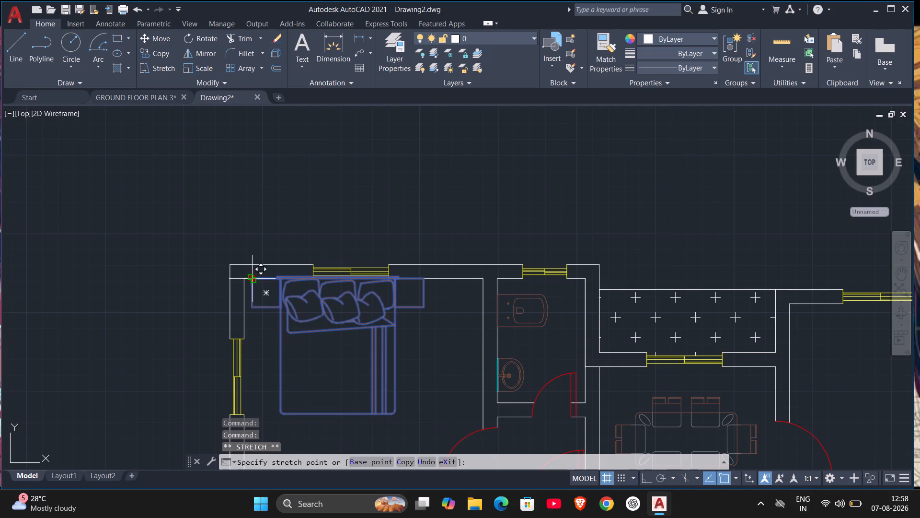
{"action": "left_click_drag", "start_coordinate": [251, 281], "coordinate": [249, 287]}
{"action": "left_click", "coordinate": [249, 287]}
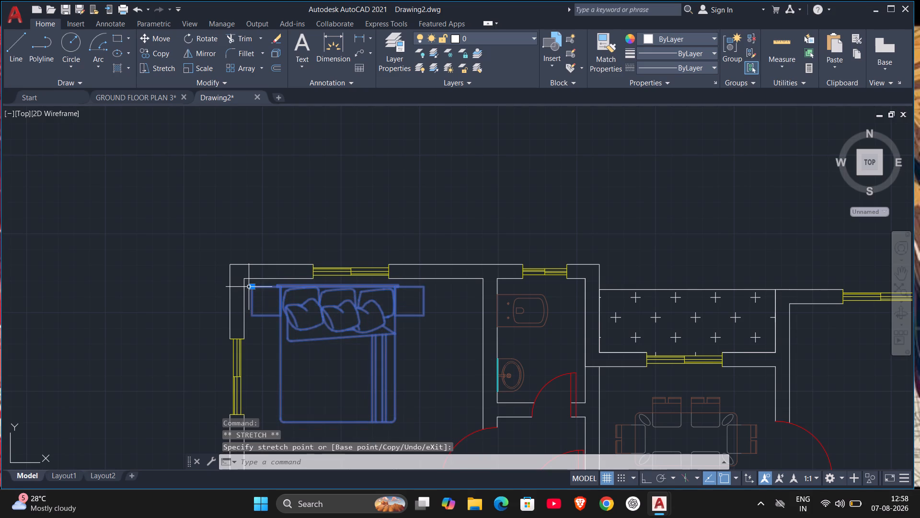
{"action": "scroll", "coordinate": [376, 243], "scroll_direction": "down", "scroll_amount": 1}
{"action": "key", "text": "grave"}
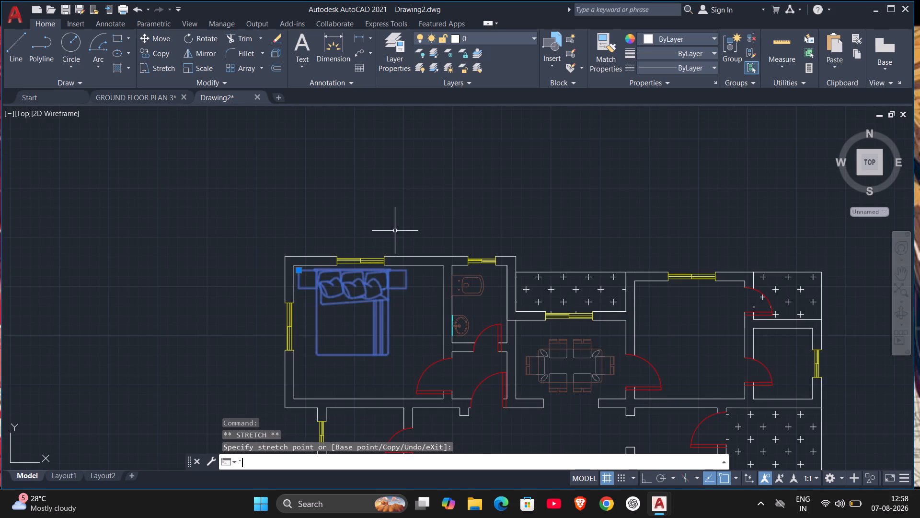
{"action": "key", "text": "Escape"}
Copy the bed block from the northwest room into the middle of the southwest room.
{"action": "middle_click_drag", "start_coordinate": [414, 311], "coordinate": [426, 187]}
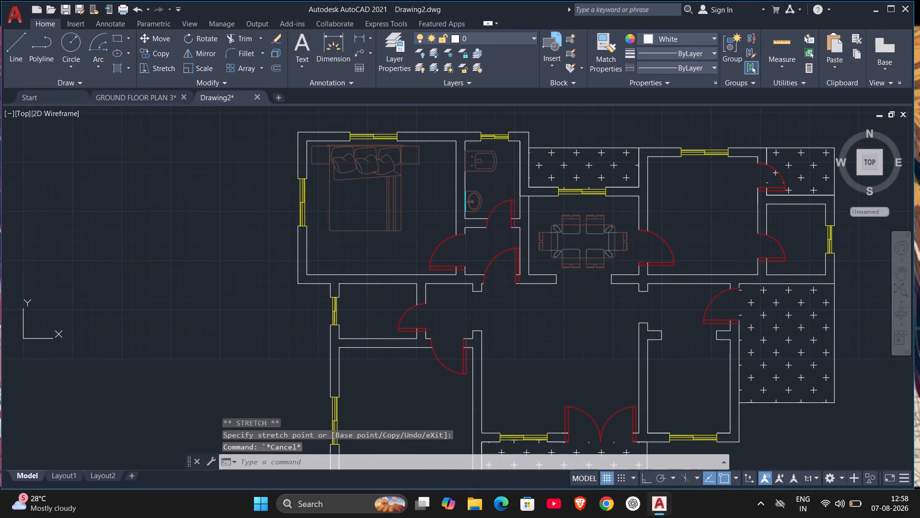
{"action": "left_click", "coordinate": [333, 154]}
{"action": "key", "text": "c"}
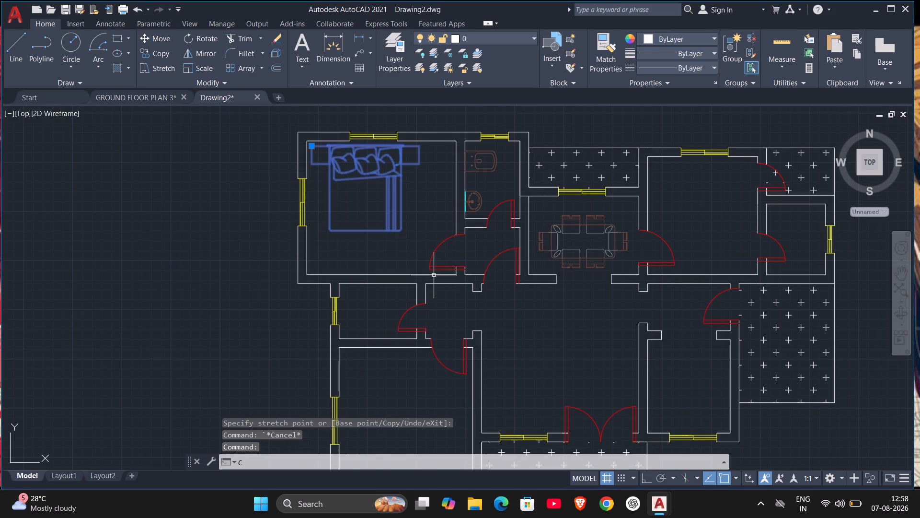
{"action": "key", "text": "o"}
{"action": "key", "text": "Return"}
{"action": "left_click", "coordinate": [361, 158]}
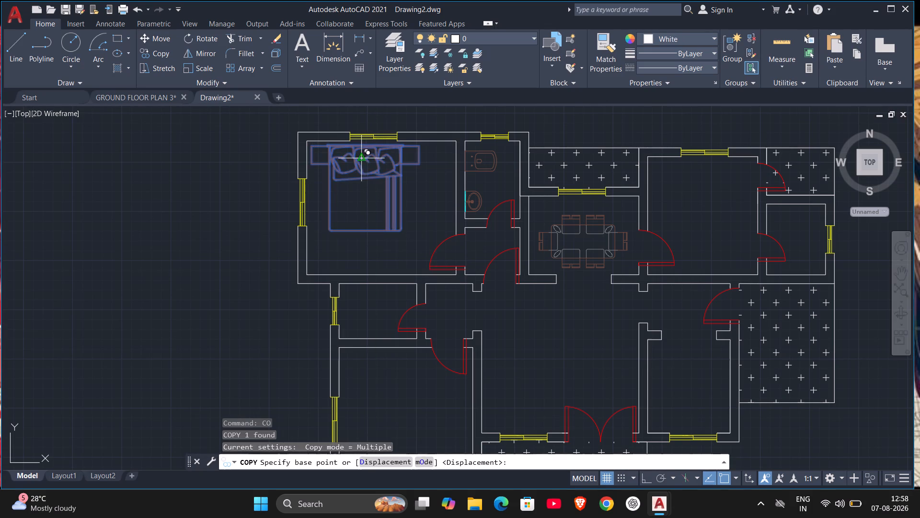
{"action": "scroll", "coordinate": [393, 306], "scroll_direction": "down", "scroll_amount": 2}
{"action": "middle_click_drag", "start_coordinate": [393, 317], "coordinate": [409, 185]}
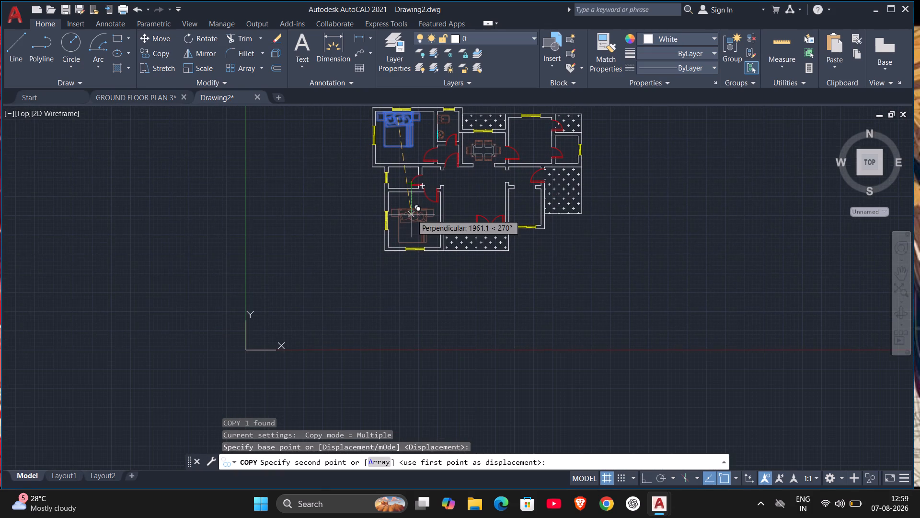
{"action": "scroll", "coordinate": [412, 214], "scroll_direction": "up", "scroll_amount": 3}
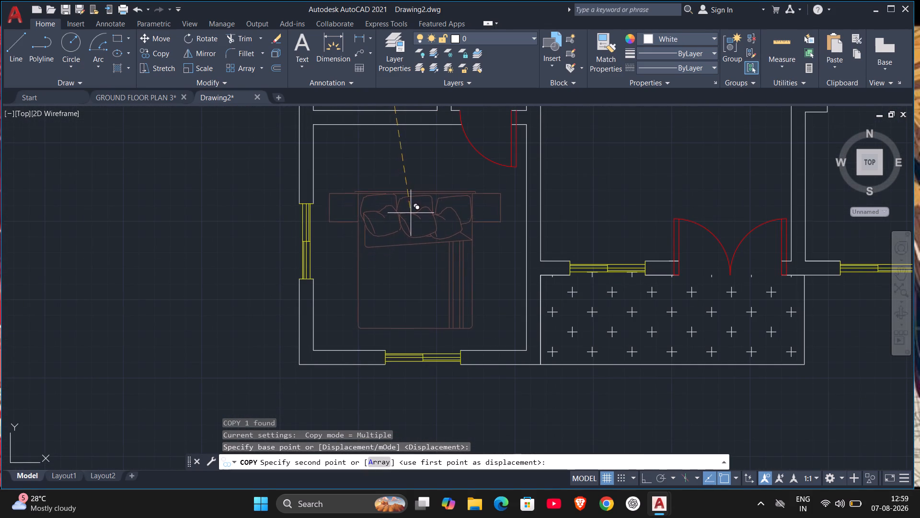
{"action": "left_click", "coordinate": [404, 206]}
{"action": "key", "text": "Escape"}
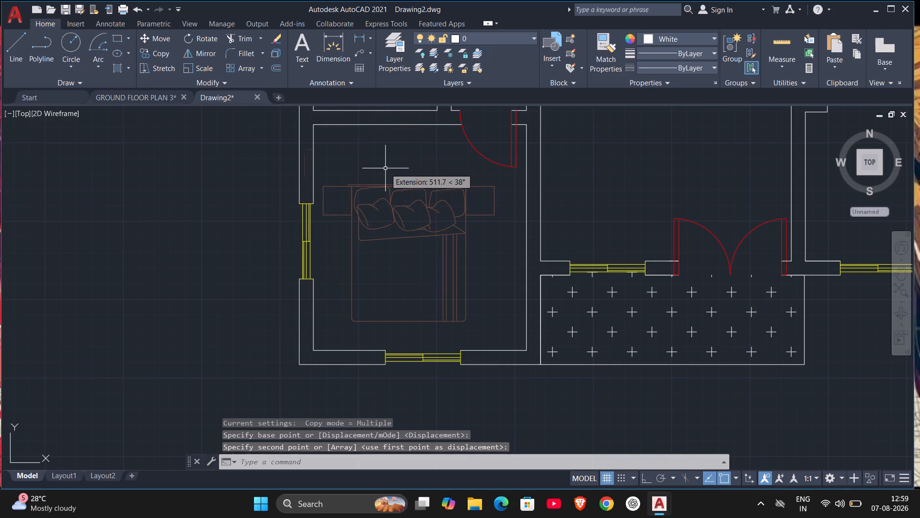
Rotate the copied bed 180° about a point near its middle so its headboard faces the southwest room's south wall.
{"action": "left_click", "coordinate": [375, 191]}
{"action": "left_click", "coordinate": [379, 184]}
{"action": "left_click", "coordinate": [384, 184]}
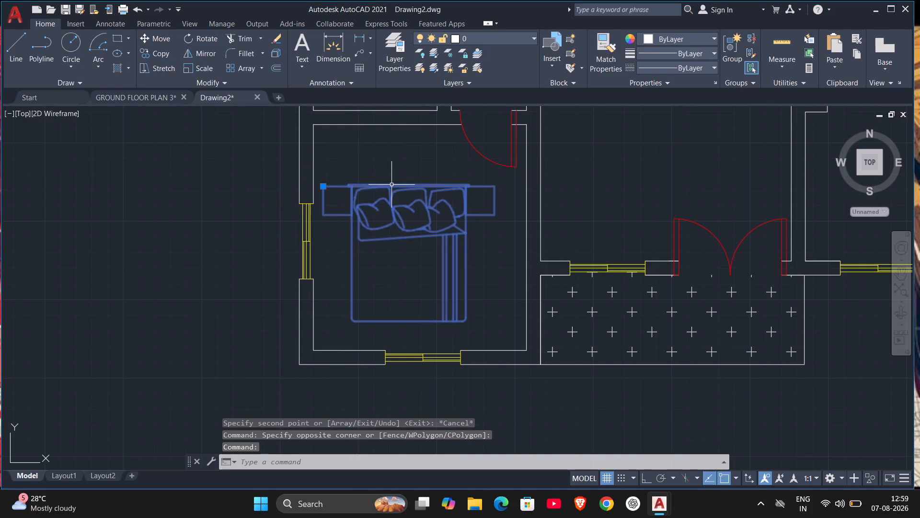
{"action": "key", "text": "r"}
{"action": "key", "text": "o"}
{"action": "key", "text": "Return"}
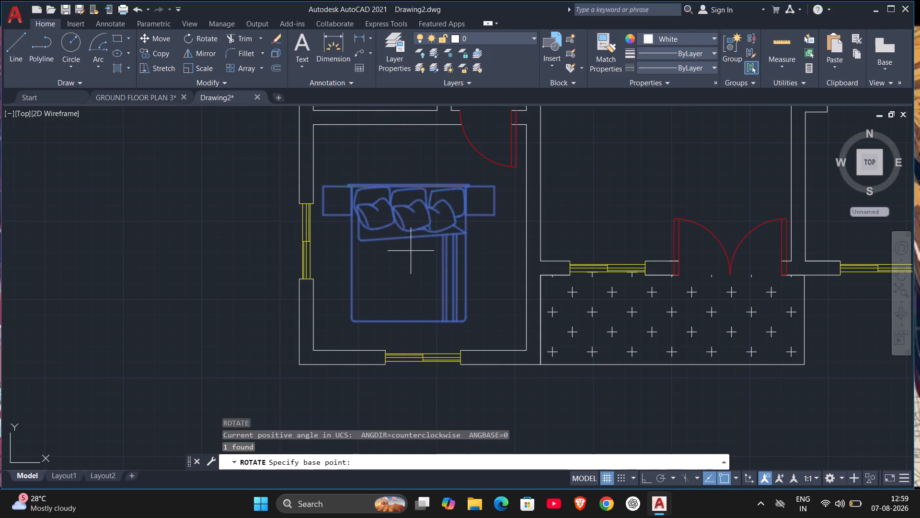
{"action": "left_click", "coordinate": [411, 259]}
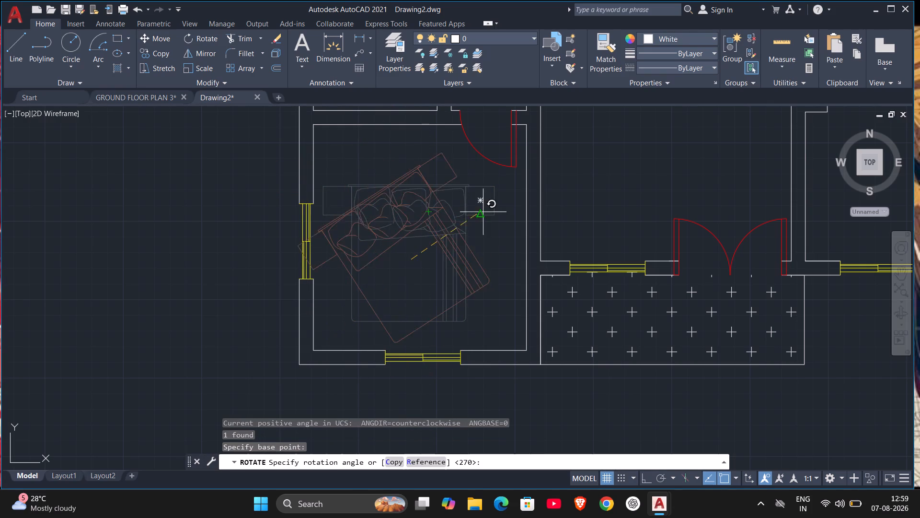
{"action": "key", "text": "F8"}
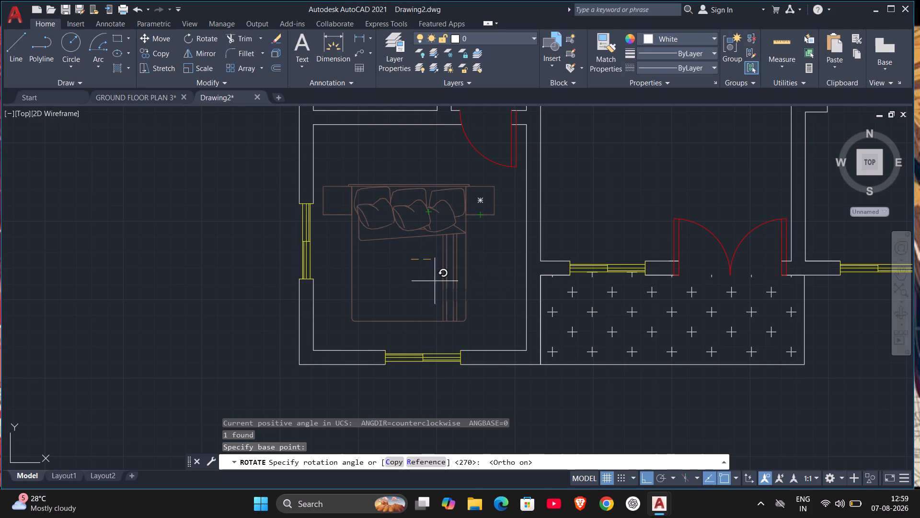
{"action": "left_click", "coordinate": [208, 140]}
Scale the bed in the southwest room about a base point just west of its west side table, picking the factor freehand.
{"action": "scroll", "coordinate": [466, 250], "scroll_direction": "down", "scroll_amount": 2}
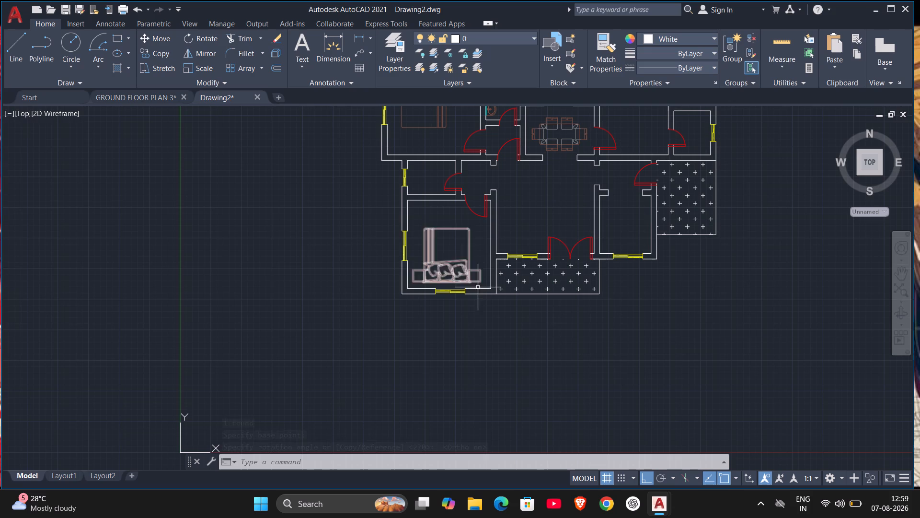
{"action": "left_click", "coordinate": [466, 270]}
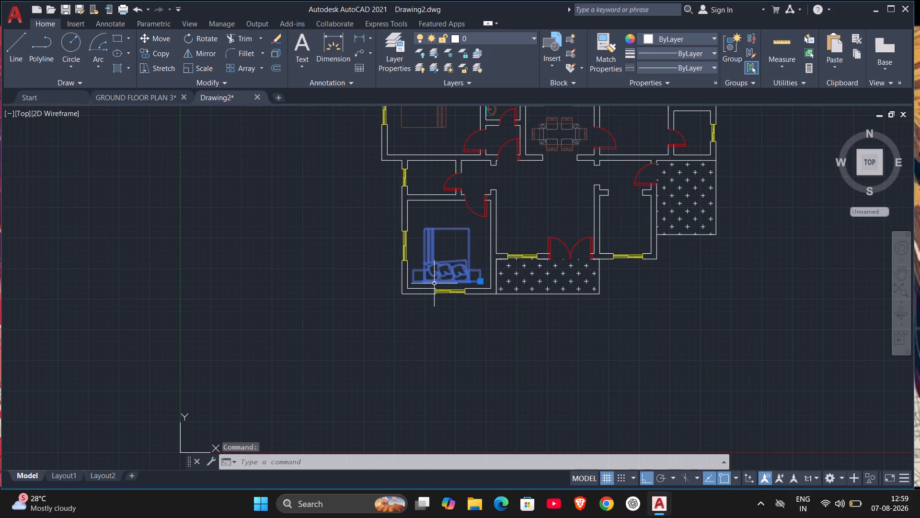
{"action": "key", "text": "s"}
{"action": "key", "text": "c"}
{"action": "key", "text": "Return"}
{"action": "scroll", "coordinate": [417, 289], "scroll_direction": "up", "scroll_amount": 4}
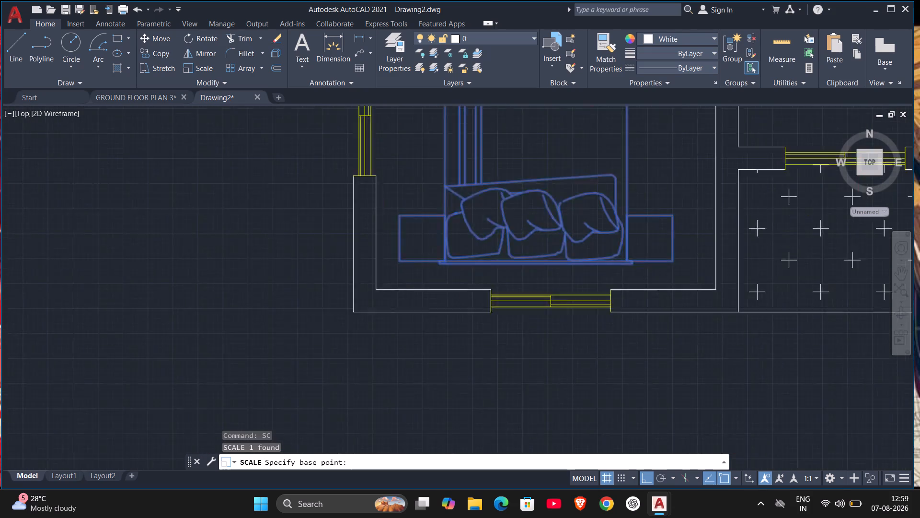
{"action": "left_click", "coordinate": [391, 243]}
{"action": "scroll", "coordinate": [480, 173], "scroll_direction": "down", "scroll_amount": 4}
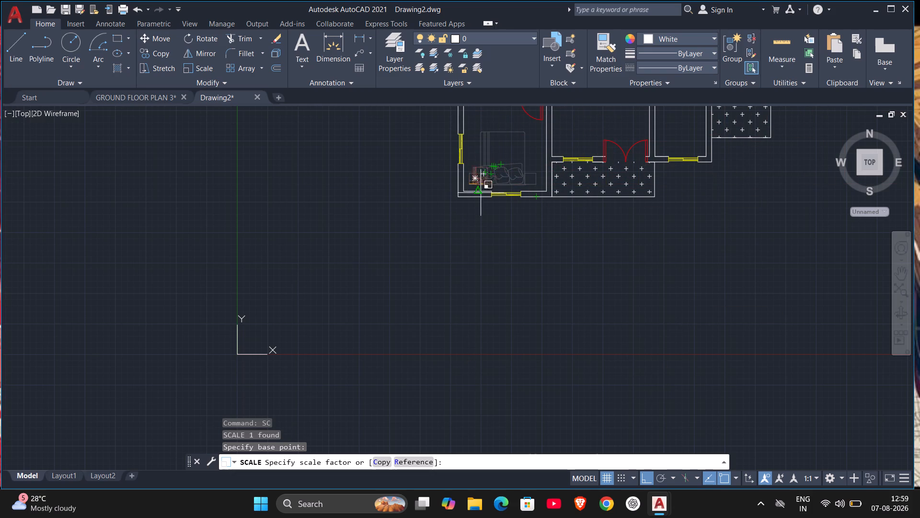
{"action": "left_click", "coordinate": [499, 169]}
Switch to the GROUND FLOOR PLAN 3 drawing and examine its living, dining and kitchen furniture and fixtures.
{"action": "scroll", "coordinate": [564, 148], "scroll_direction": "down", "scroll_amount": 1}
{"action": "middle_click_drag", "start_coordinate": [565, 147], "coordinate": [528, 201]}
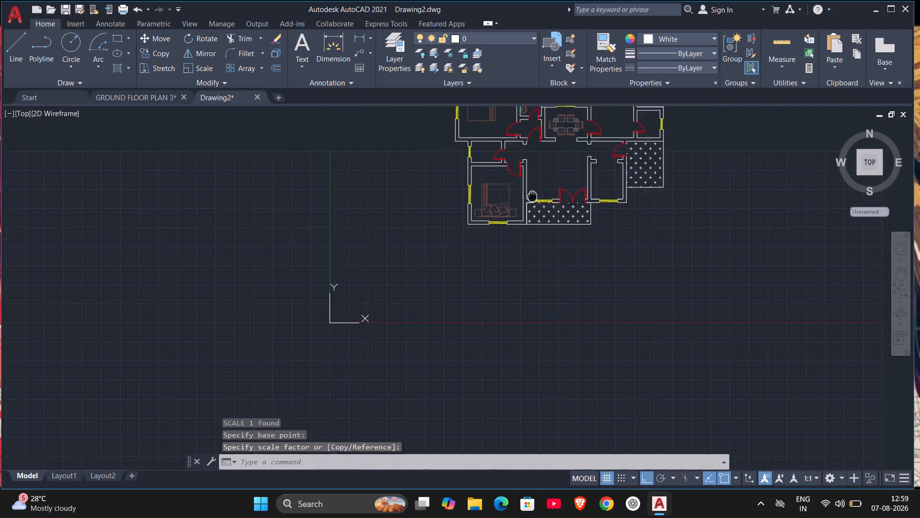
{"action": "middle_click_drag", "start_coordinate": [528, 201], "coordinate": [507, 228]}
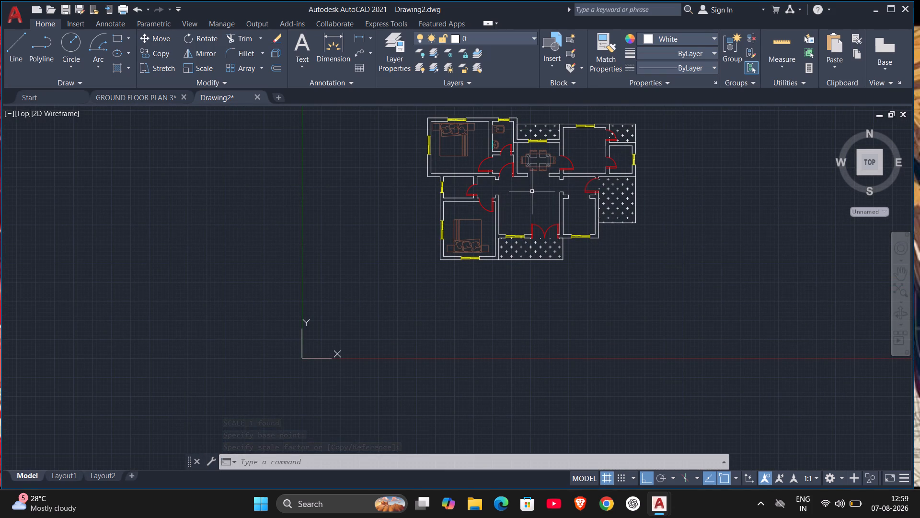
{"action": "left_click", "coordinate": [157, 93]}
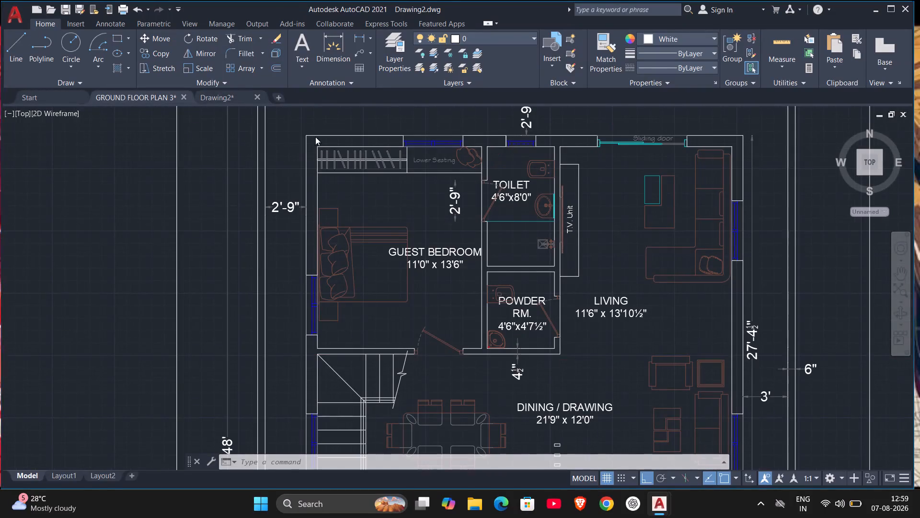
{"action": "scroll", "coordinate": [506, 352], "scroll_direction": "down", "scroll_amount": 1}
{"action": "middle_click_drag", "start_coordinate": [508, 353], "coordinate": [454, 249]}
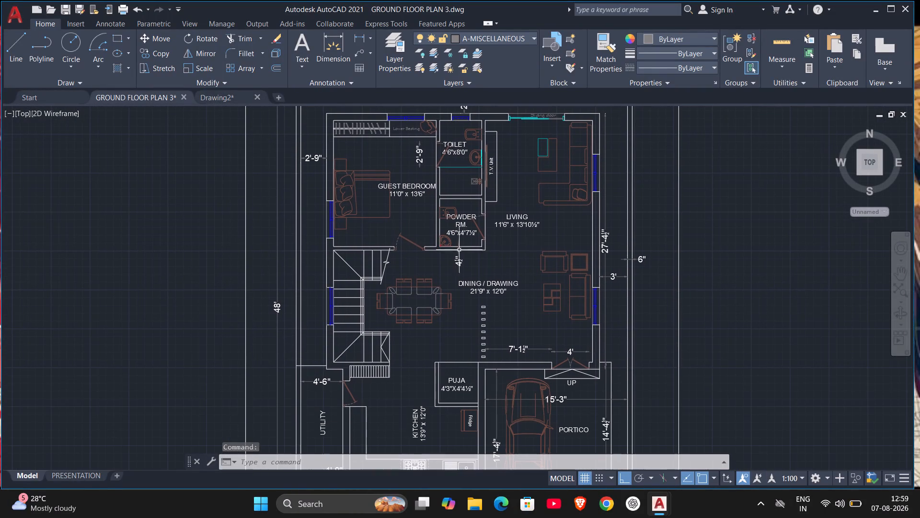
{"action": "scroll", "coordinate": [620, 158], "scroll_direction": "up", "scroll_amount": 1}
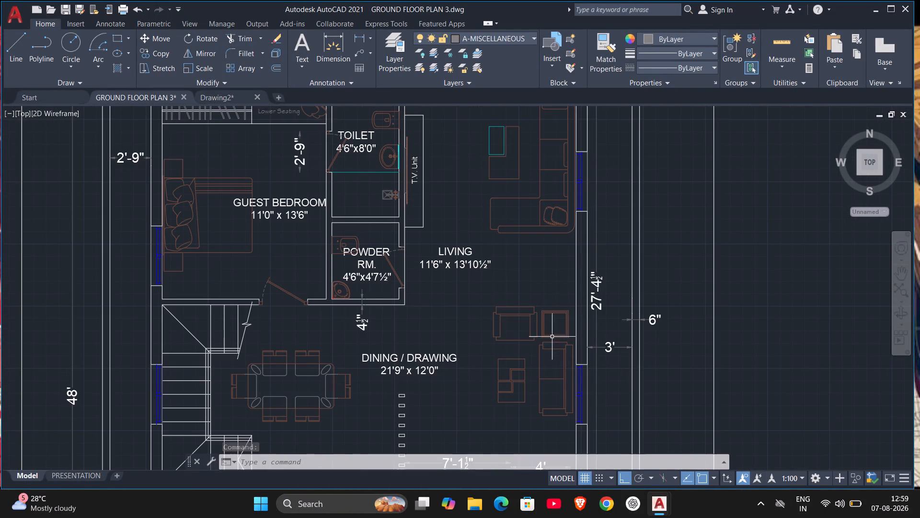
{"action": "middle_click_drag", "start_coordinate": [544, 349], "coordinate": [581, 281]}
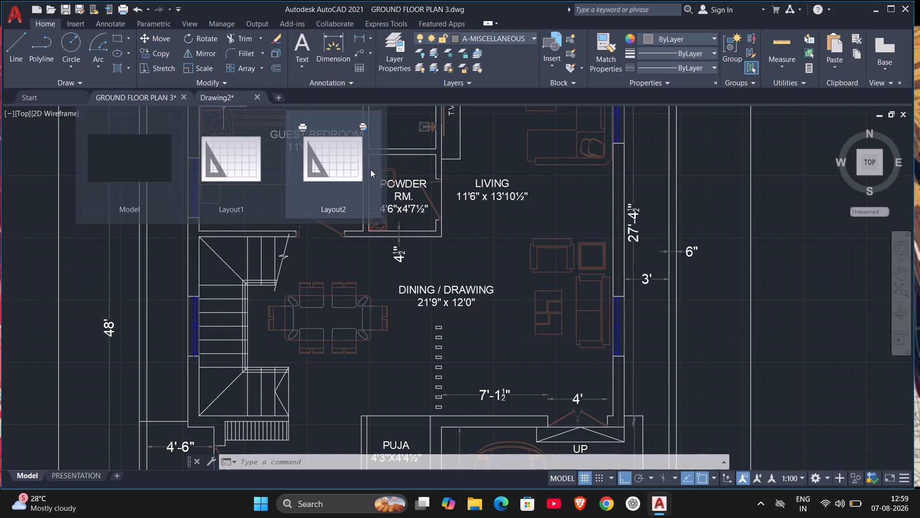
{"action": "scroll", "coordinate": [381, 163], "scroll_direction": "down", "scroll_amount": 2}
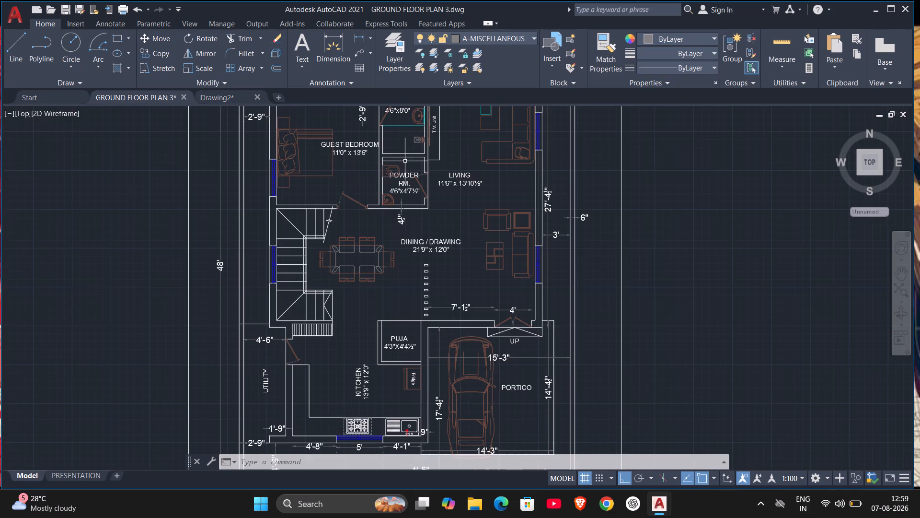
{"action": "scroll", "coordinate": [423, 174], "scroll_direction": "up", "scroll_amount": 3}
{"action": "scroll", "coordinate": [416, 174], "scroll_direction": "down", "scroll_amount": 2}
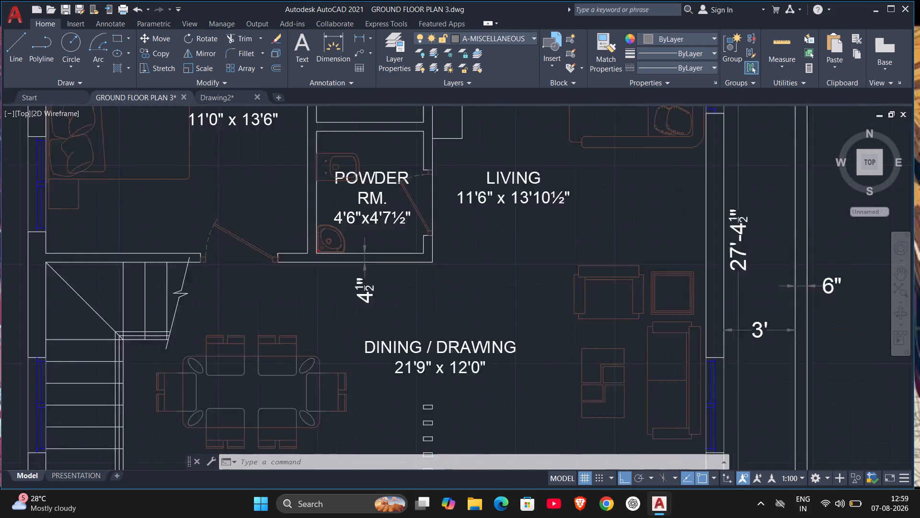
{"action": "scroll", "coordinate": [416, 174], "scroll_direction": "down", "scroll_amount": 1}
{"action": "middle_click_drag", "start_coordinate": [452, 268], "coordinate": [455, 235]}
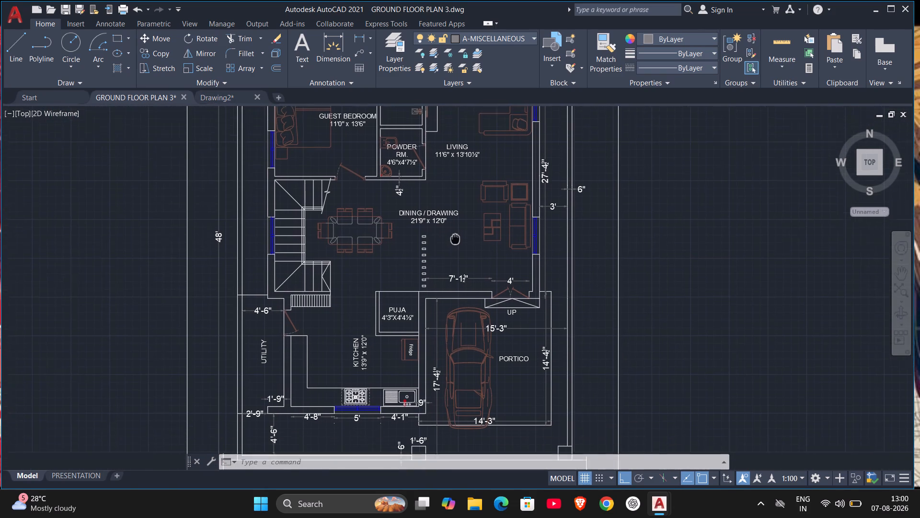
{"action": "middle_click_drag", "start_coordinate": [455, 235], "coordinate": [458, 171]}
{"action": "scroll", "coordinate": [392, 327], "scroll_direction": "up", "scroll_amount": 2}
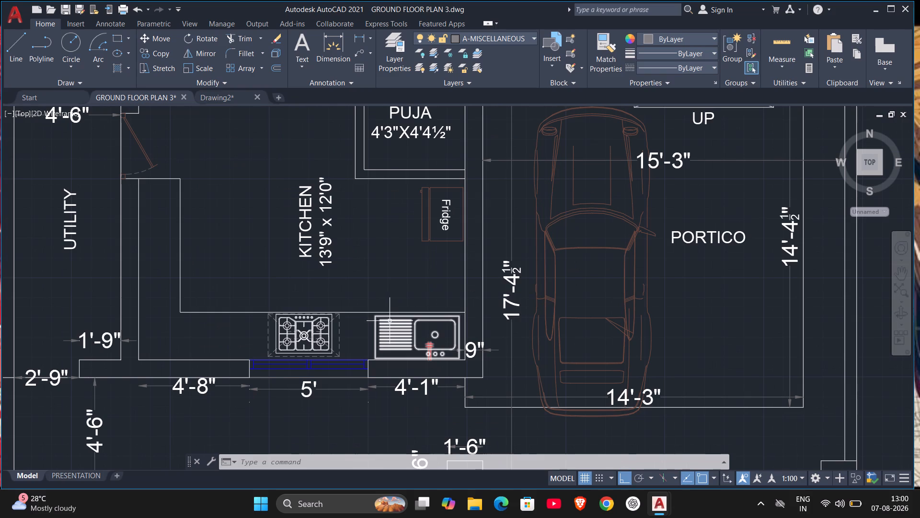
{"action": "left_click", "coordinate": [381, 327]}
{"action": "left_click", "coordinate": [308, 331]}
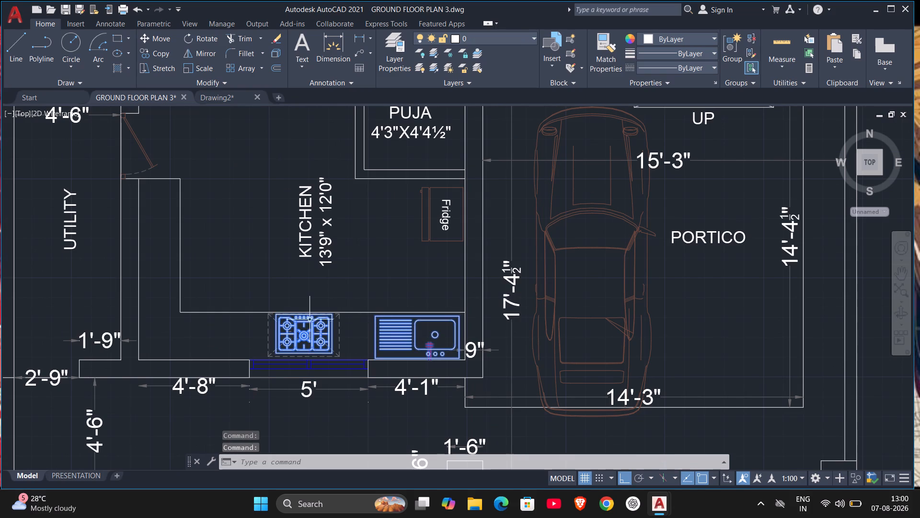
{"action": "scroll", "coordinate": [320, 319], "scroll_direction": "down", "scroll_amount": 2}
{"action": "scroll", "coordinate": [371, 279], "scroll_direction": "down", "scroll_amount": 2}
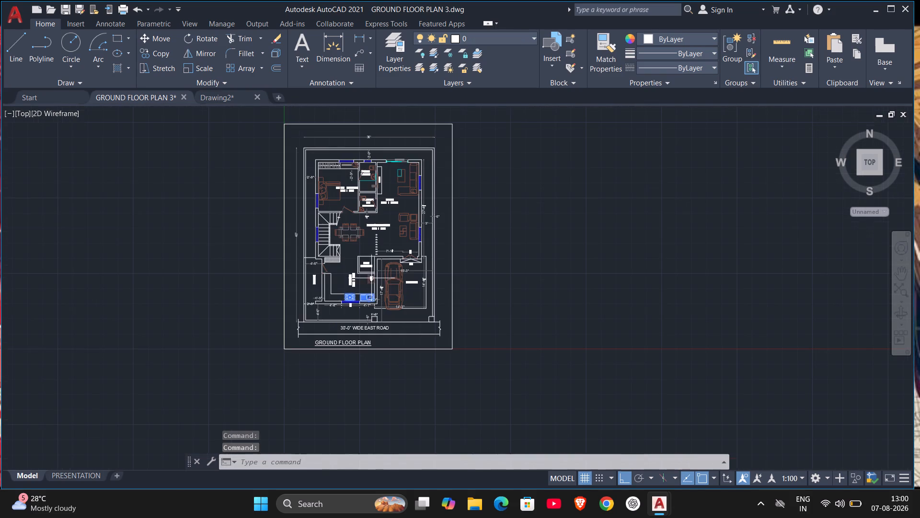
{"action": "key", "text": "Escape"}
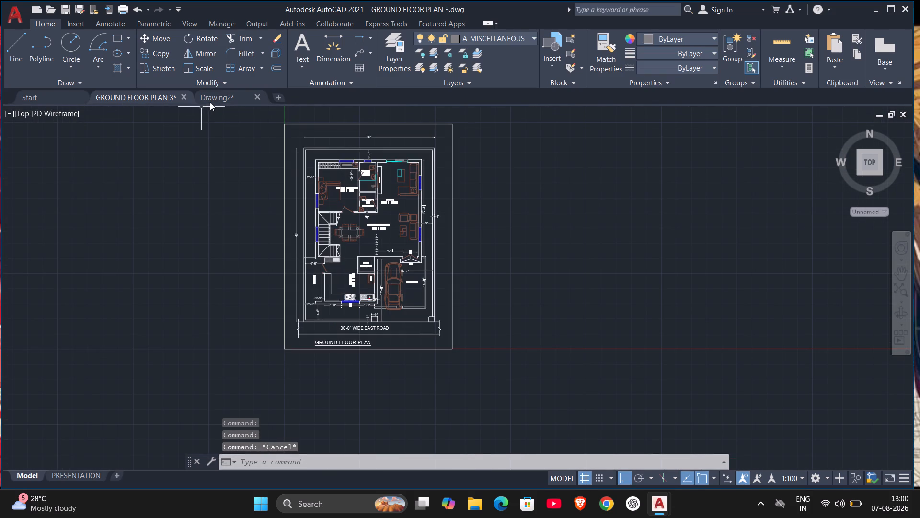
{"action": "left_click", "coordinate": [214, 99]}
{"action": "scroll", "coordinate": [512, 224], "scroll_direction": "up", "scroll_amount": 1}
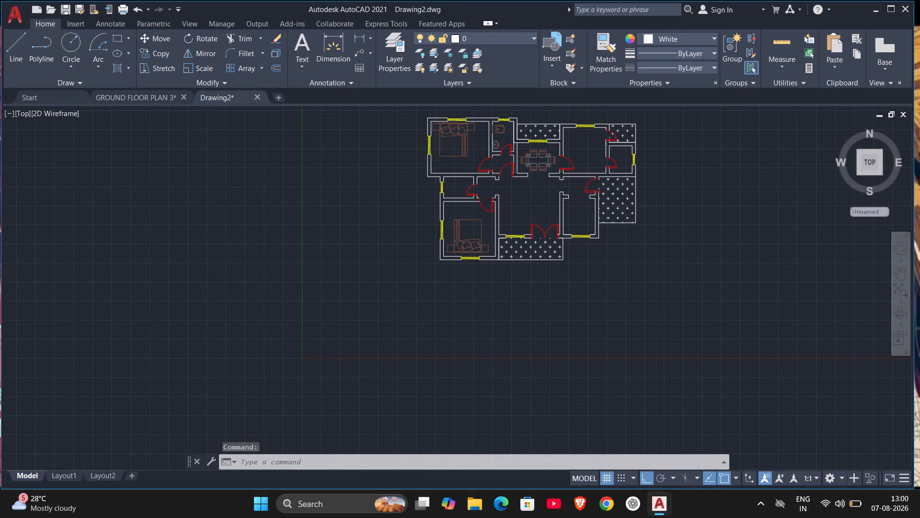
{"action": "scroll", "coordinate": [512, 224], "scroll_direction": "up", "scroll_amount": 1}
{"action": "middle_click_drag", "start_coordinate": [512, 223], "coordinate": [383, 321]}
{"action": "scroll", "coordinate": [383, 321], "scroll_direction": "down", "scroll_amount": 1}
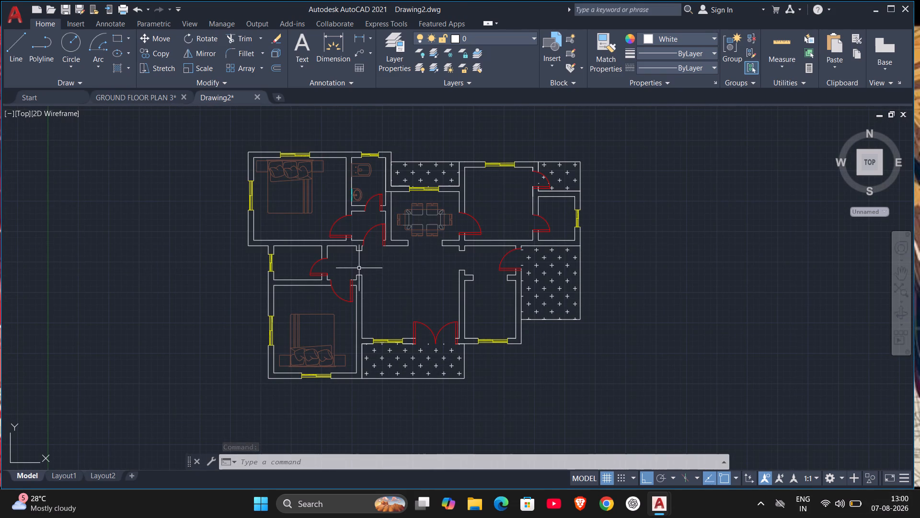
In GROUND FLOOR PLAN 3, copy the armchair, side table, sofa and coffee table of the DINING / DRAWING area to the clipboard.
{"action": "left_click", "coordinate": [161, 101]}
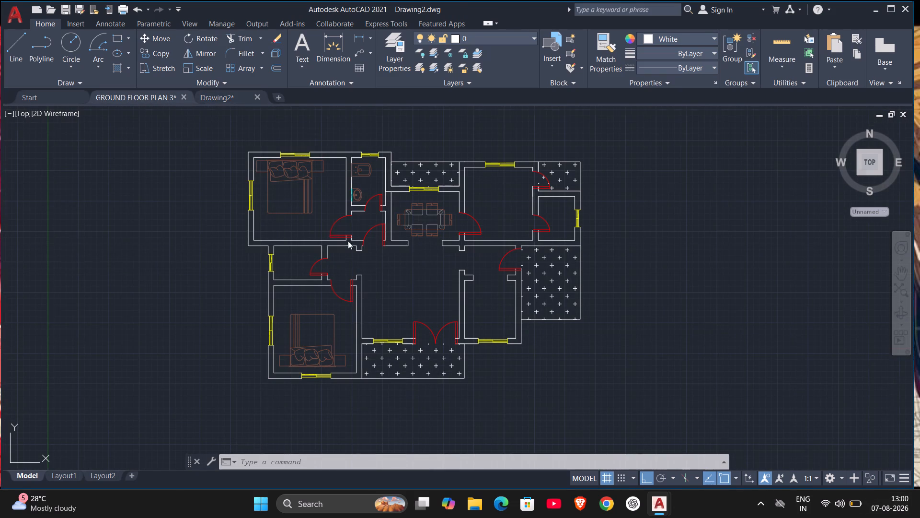
{"action": "scroll", "coordinate": [373, 262], "scroll_direction": "up", "scroll_amount": 3}
{"action": "scroll", "coordinate": [373, 262], "scroll_direction": "down", "scroll_amount": 3}
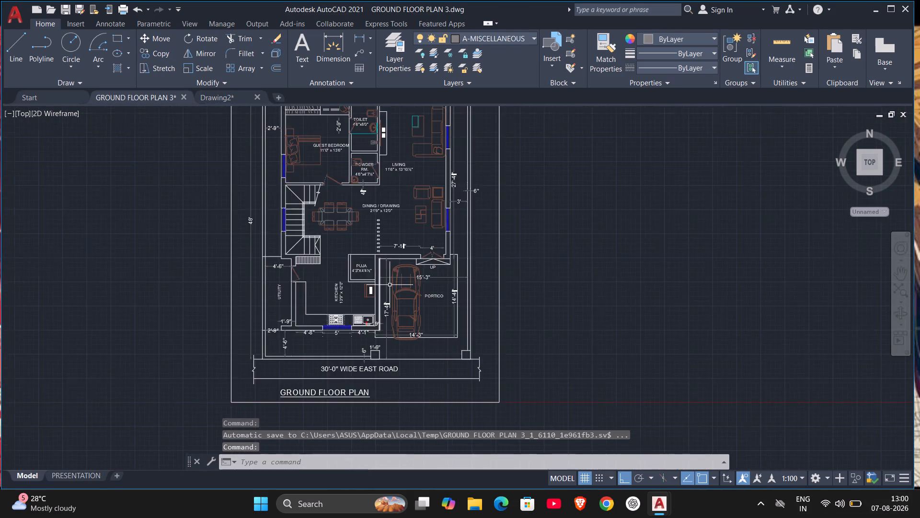
{"action": "scroll", "coordinate": [403, 232], "scroll_direction": "up", "scroll_amount": 3}
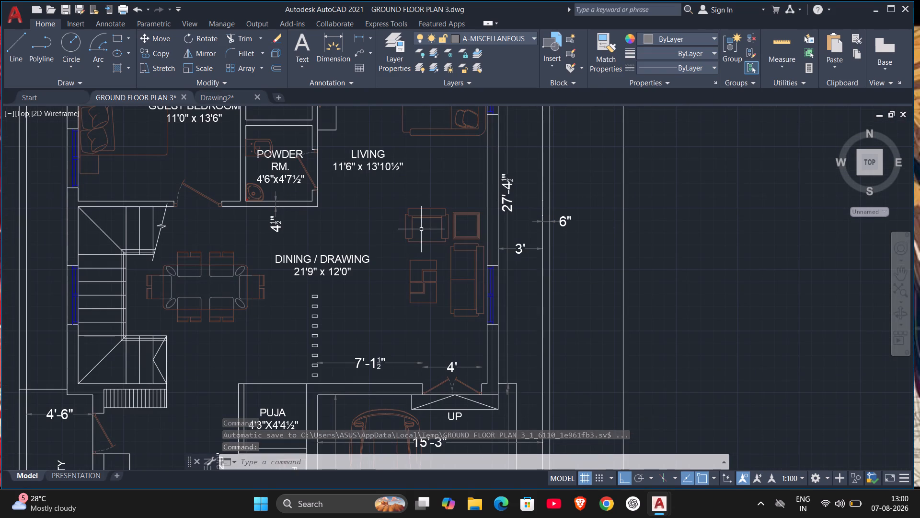
{"action": "middle_click_drag", "start_coordinate": [430, 220], "coordinate": [368, 360]}
{"action": "scroll", "coordinate": [374, 312], "scroll_direction": "down", "scroll_amount": 1}
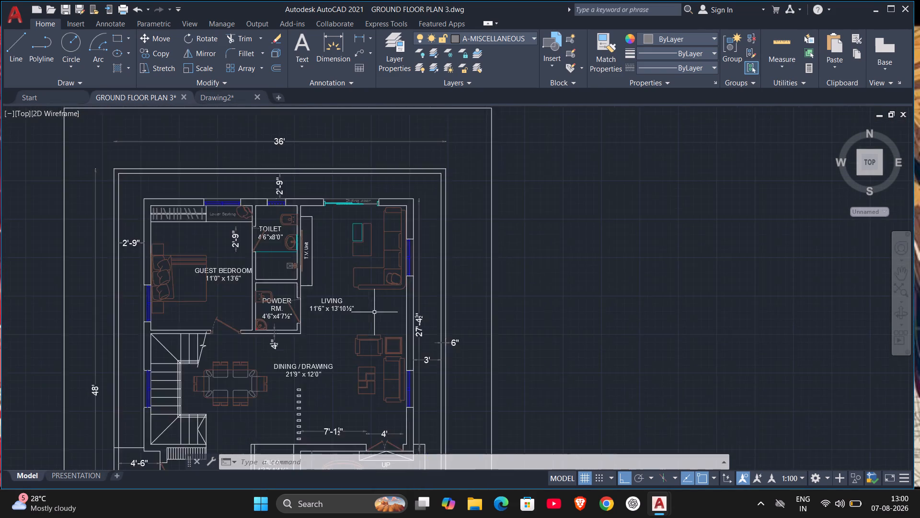
{"action": "scroll", "coordinate": [374, 316], "scroll_direction": "down", "scroll_amount": 1}
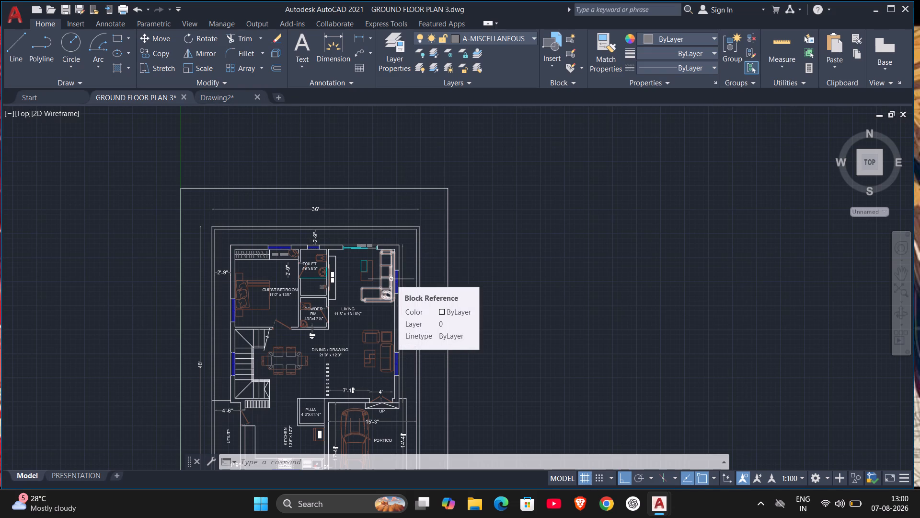
{"action": "middle_click_drag", "start_coordinate": [336, 331], "coordinate": [357, 263]}
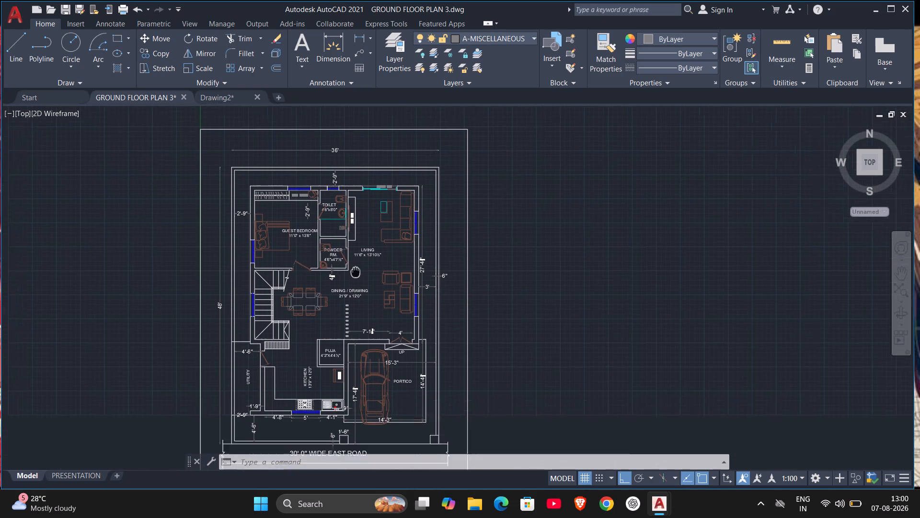
{"action": "middle_click_drag", "start_coordinate": [357, 263], "coordinate": [356, 232]}
{"action": "scroll", "coordinate": [354, 277], "scroll_direction": "up", "scroll_amount": 2}
{"action": "scroll", "coordinate": [371, 296], "scroll_direction": "down", "scroll_amount": 1}
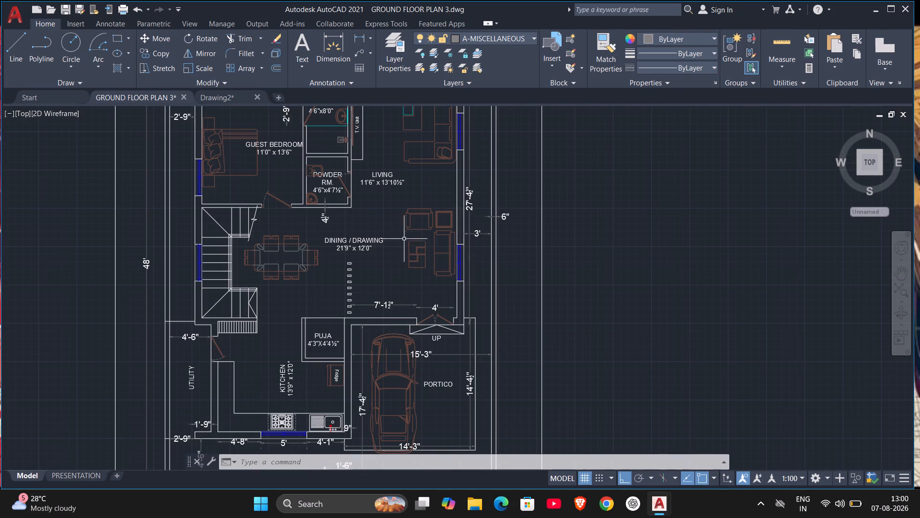
{"action": "left_click", "coordinate": [400, 201]}
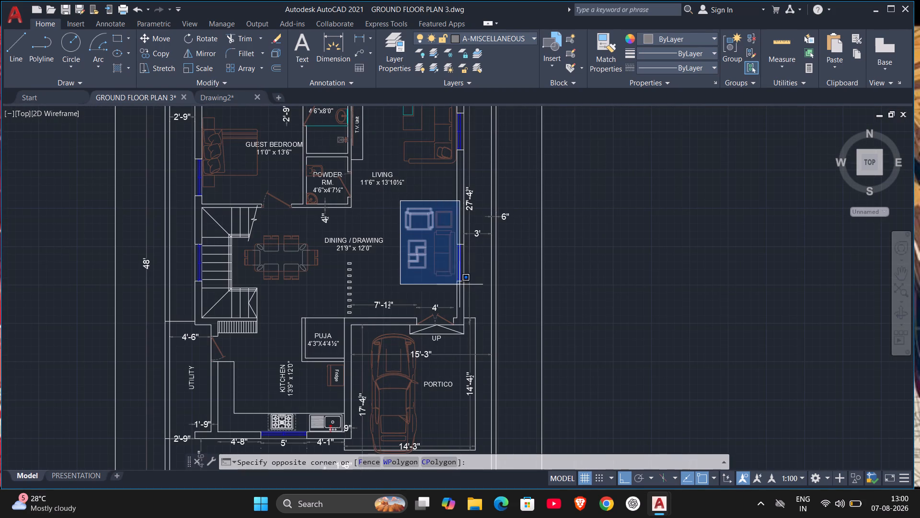
{"action": "left_click", "coordinate": [455, 291]}
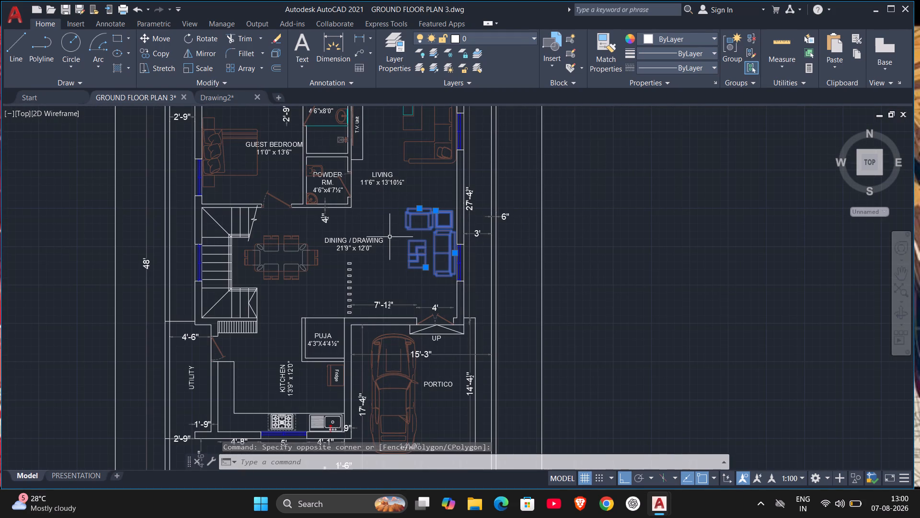
{"action": "key", "text": "ctrl+c"}
Paste the copied seating group into the western part of Drawing2's central room with the double entrance doors.
{"action": "left_click", "coordinate": [212, 96]}
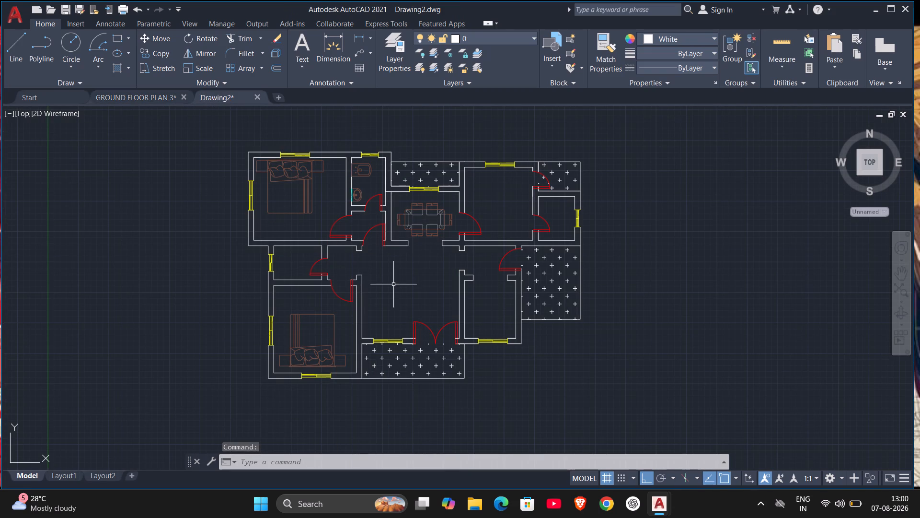
{"action": "left_click", "coordinate": [387, 295]}
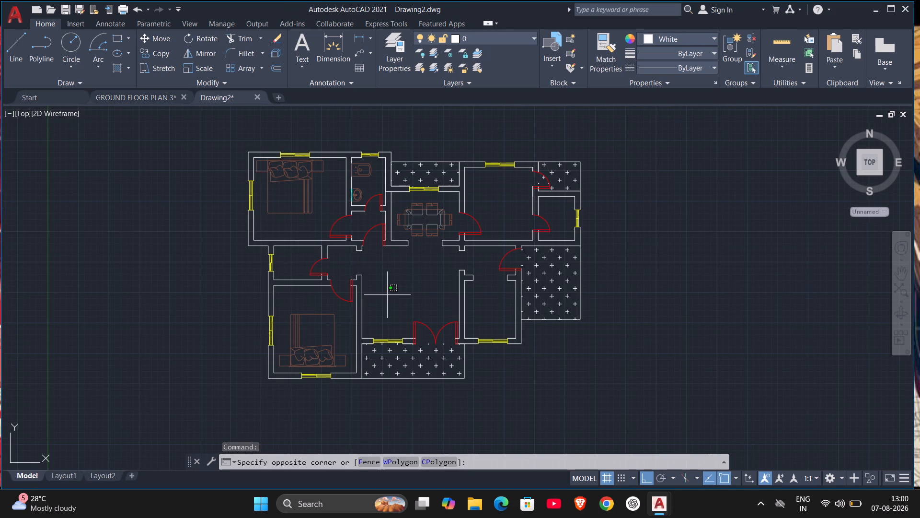
{"action": "key", "text": "ctrl+v"}
{"action": "left_click", "coordinate": [379, 300]}
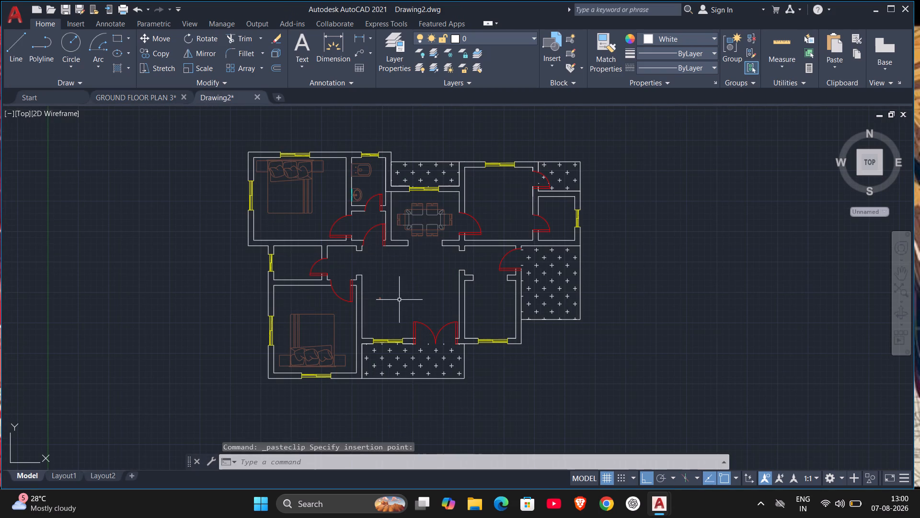
Scale the pasted seating group about the coffee table's southwest corner, picking the factor freehand to suit the central room.
{"action": "left_click", "coordinate": [369, 290]}
{"action": "left_click", "coordinate": [400, 323]}
{"action": "scroll", "coordinate": [385, 304], "scroll_direction": "up", "scroll_amount": 3}
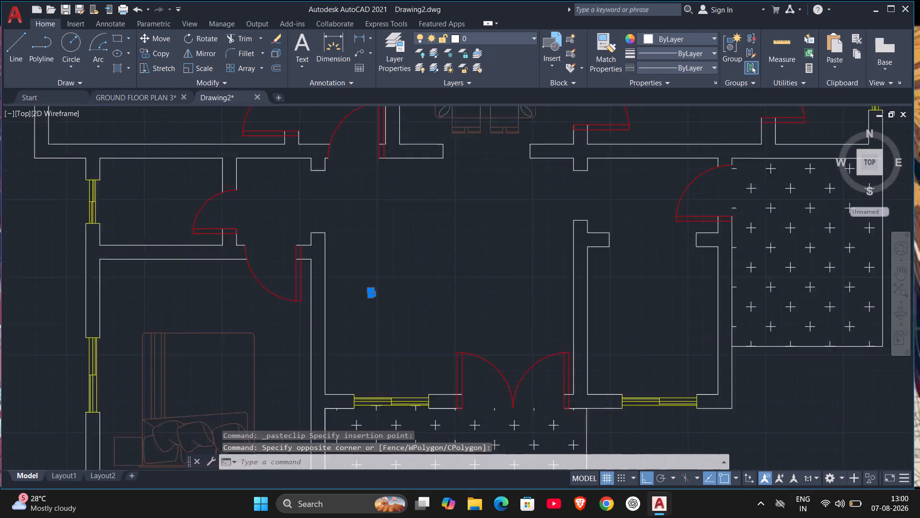
{"action": "scroll", "coordinate": [385, 304], "scroll_direction": "up", "scroll_amount": 5}
{"action": "middle_click_drag", "start_coordinate": [372, 295], "coordinate": [571, 405]}
{"action": "scroll", "coordinate": [488, 340], "scroll_direction": "up", "scroll_amount": 2}
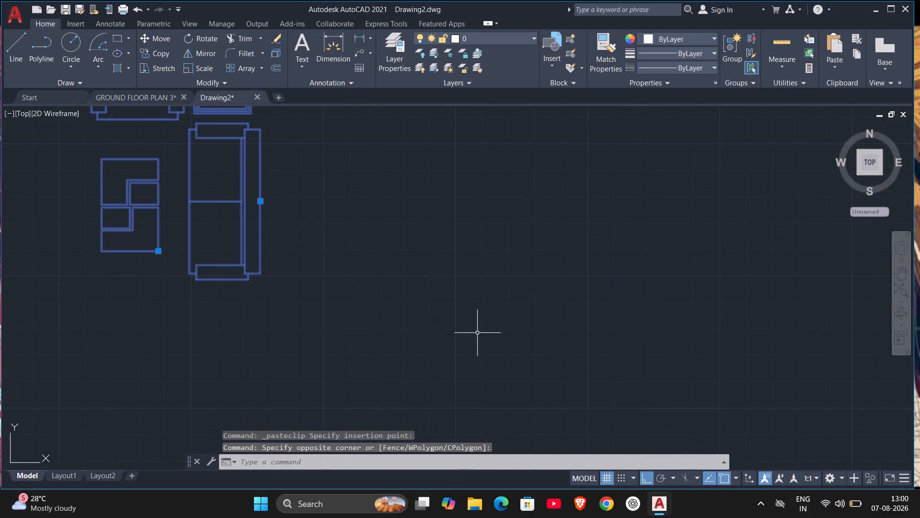
{"action": "scroll", "coordinate": [450, 332], "scroll_direction": "down", "scroll_amount": 1}
{"action": "middle_click_drag", "start_coordinate": [459, 338], "coordinate": [625, 386]}
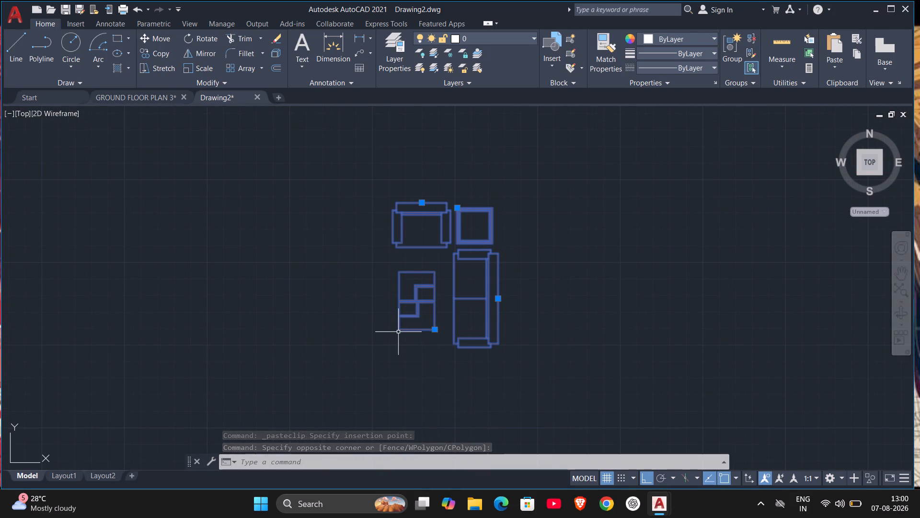
{"action": "left_click", "coordinate": [398, 331]}
{"action": "left_click", "coordinate": [400, 328]}
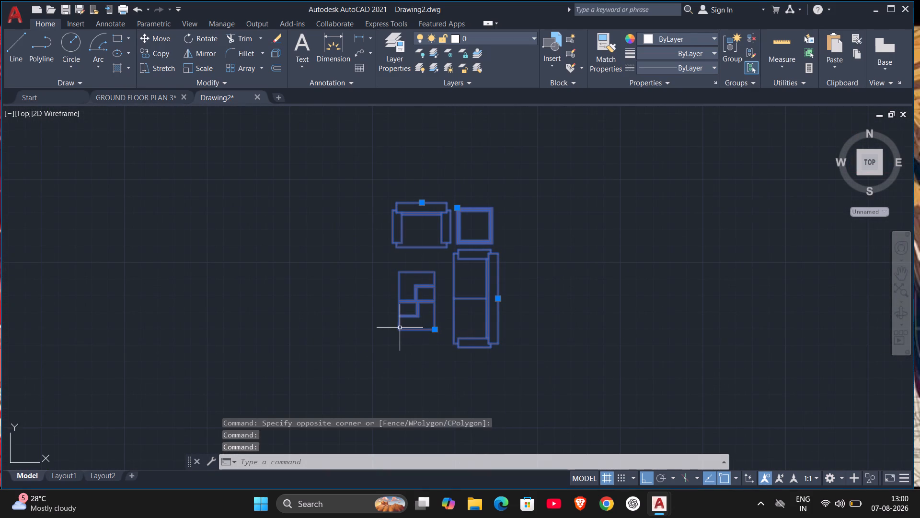
{"action": "type", "text": "SC"}
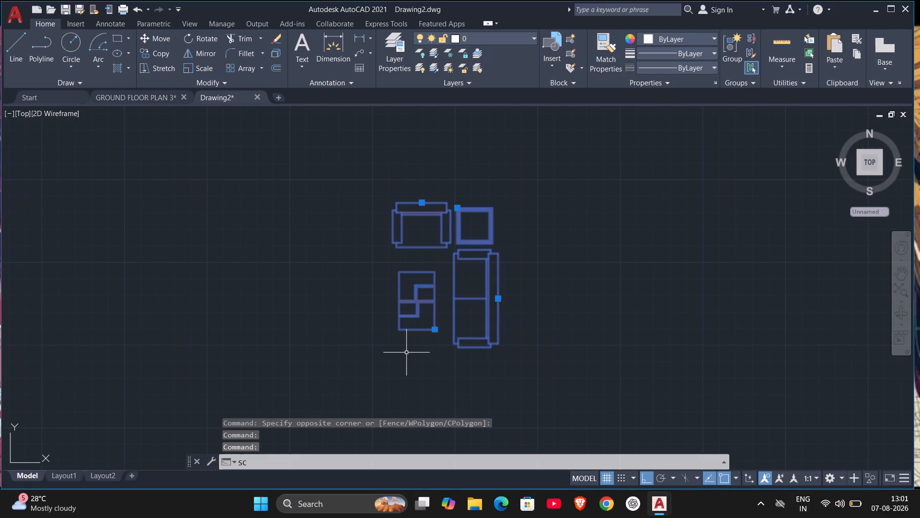
{"action": "key", "text": "Return"}
{"action": "left_click", "coordinate": [397, 330]}
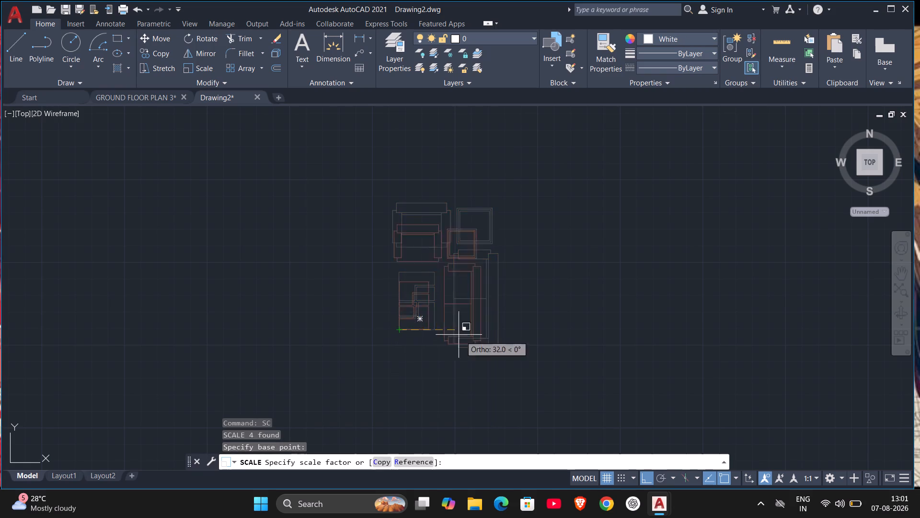
{"action": "scroll", "coordinate": [563, 338], "scroll_direction": "down", "scroll_amount": 7}
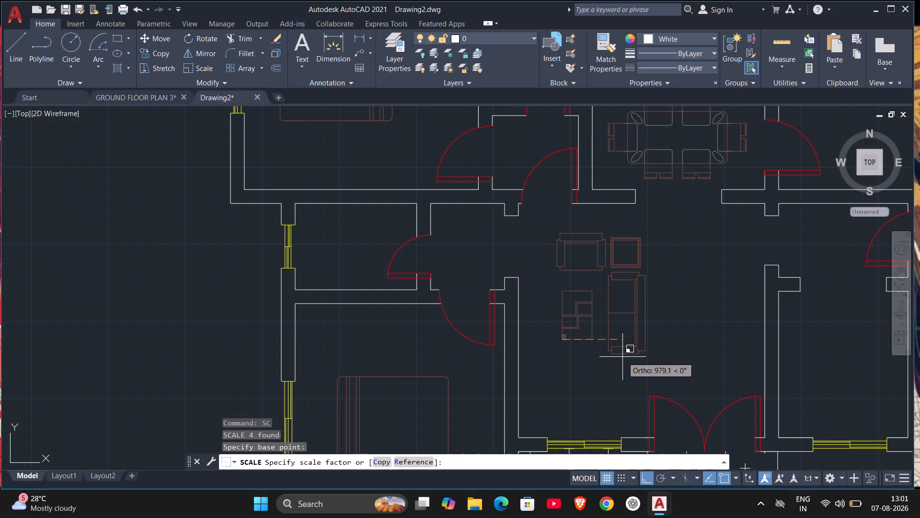
{"action": "left_click", "coordinate": [622, 357]}
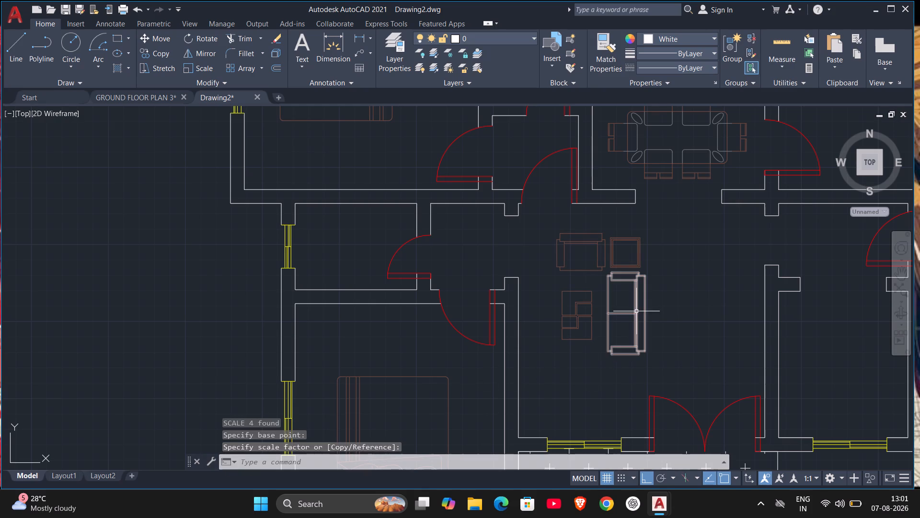
{"action": "left_click", "coordinate": [636, 311]}
{"action": "key", "text": "Escape"}
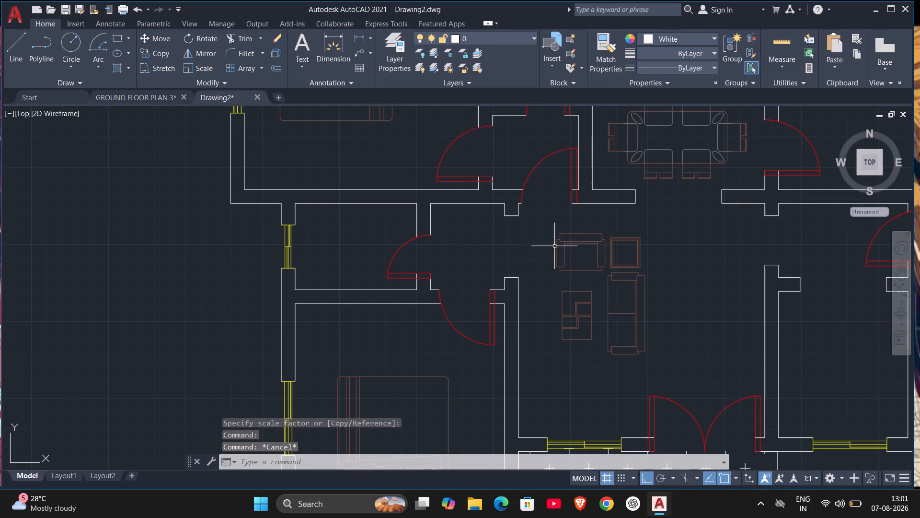
Rotate the seating group 180° about the sofa's southeast corner.
{"action": "left_click_drag", "start_coordinate": [546, 227], "coordinate": [564, 244]}
{"action": "left_click", "coordinate": [708, 376]}
{"action": "key", "text": "r"}
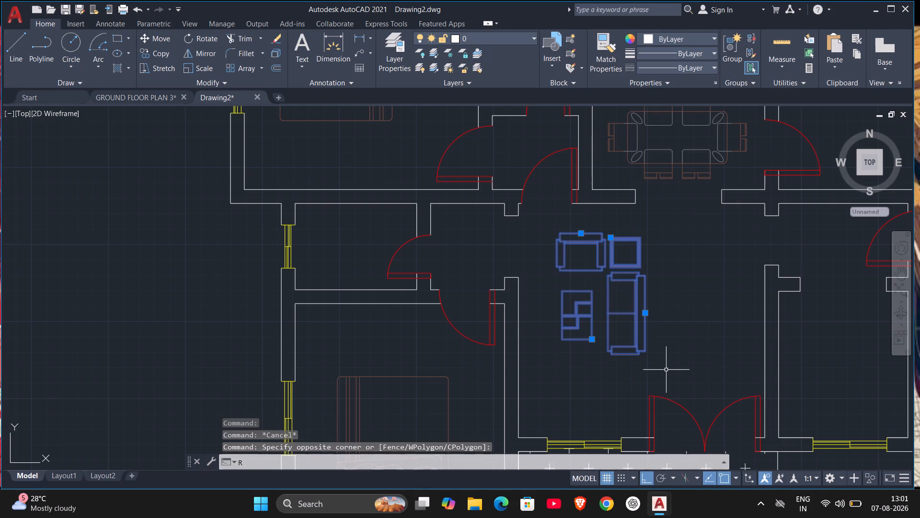
{"action": "key", "text": "o"}
{"action": "key", "text": "Return"}
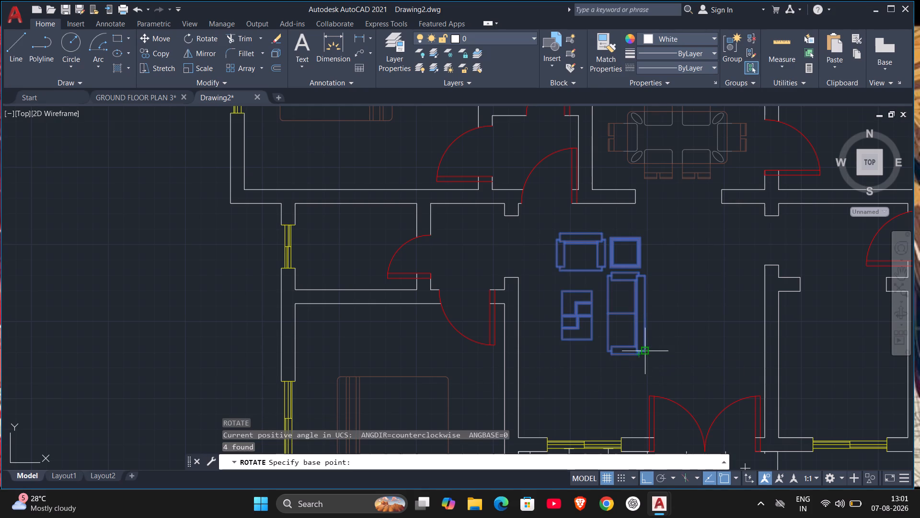
{"action": "left_click", "coordinate": [647, 353]}
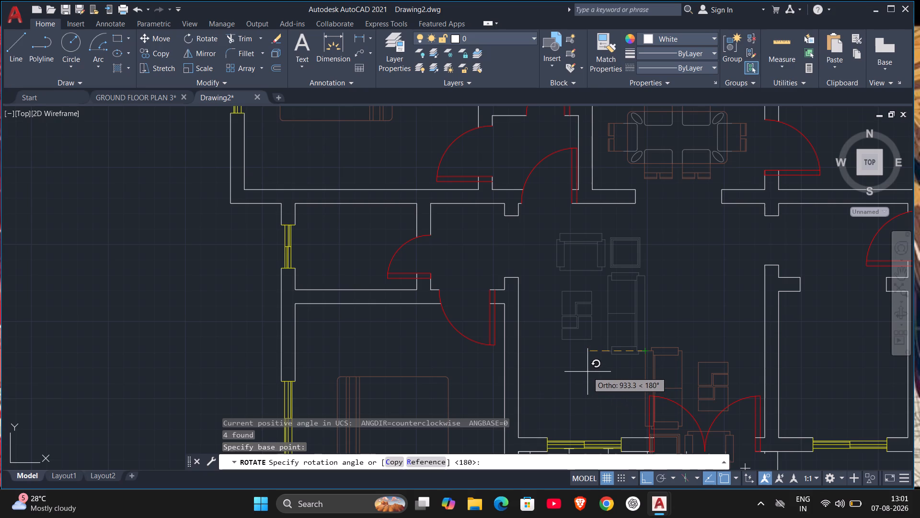
{"action": "left_click", "coordinate": [587, 372]}
Move the seating group by the side table's southwest corner with Ortho off, placing the sofa along the central room's west wall.
{"action": "scroll", "coordinate": [674, 365], "scroll_direction": "down", "scroll_amount": 3}
{"action": "middle_click_drag", "start_coordinate": [682, 374], "coordinate": [632, 311]}
{"action": "scroll", "coordinate": [616, 316], "scroll_direction": "up", "scroll_amount": 4}
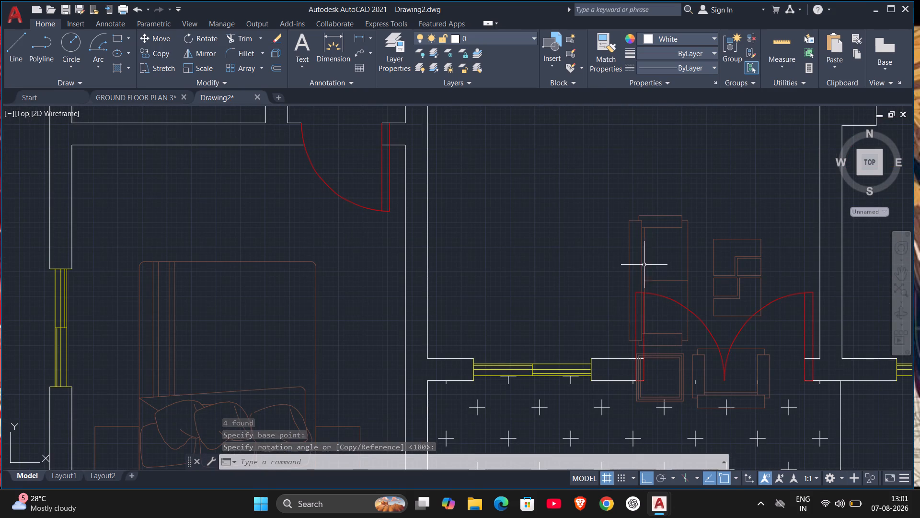
{"action": "left_click", "coordinate": [645, 263]}
{"action": "left_click", "coordinate": [740, 276]}
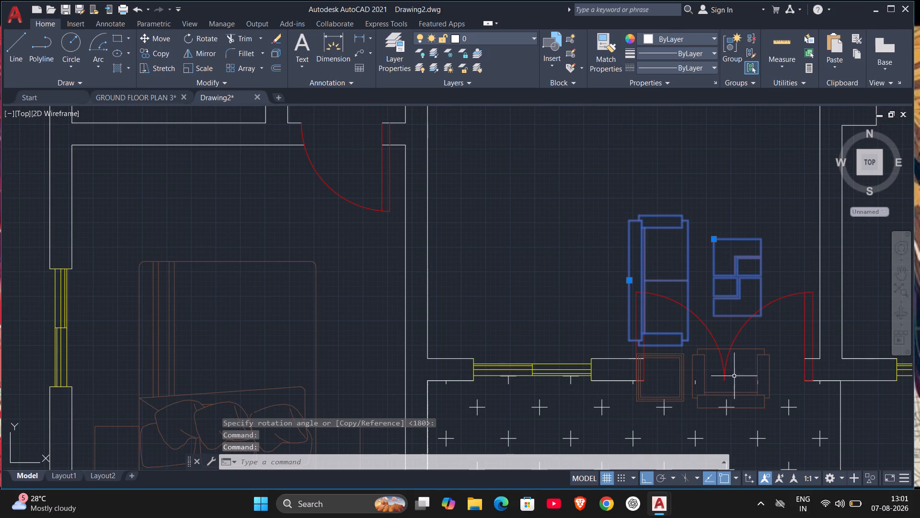
{"action": "left_click", "coordinate": [713, 391]}
{"action": "left_click", "coordinate": [675, 396]}
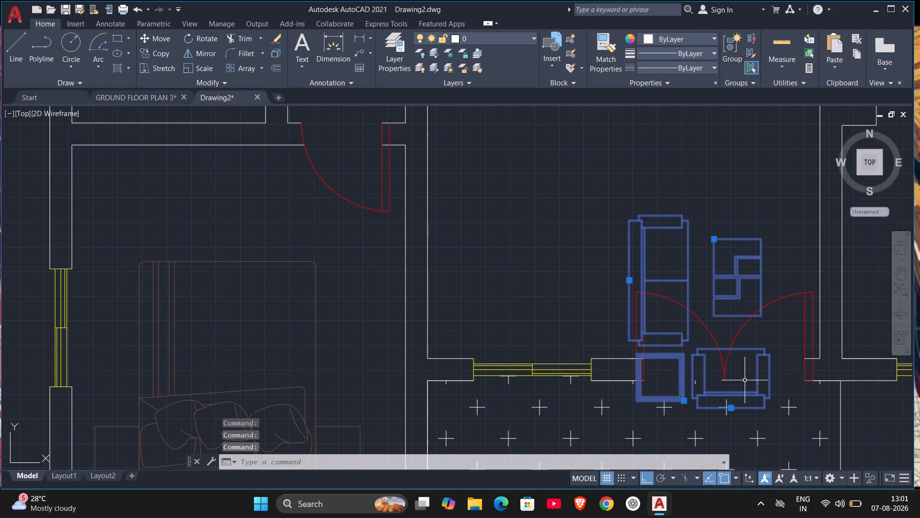
{"action": "key", "text": "m"}
{"action": "key", "text": "Return"}
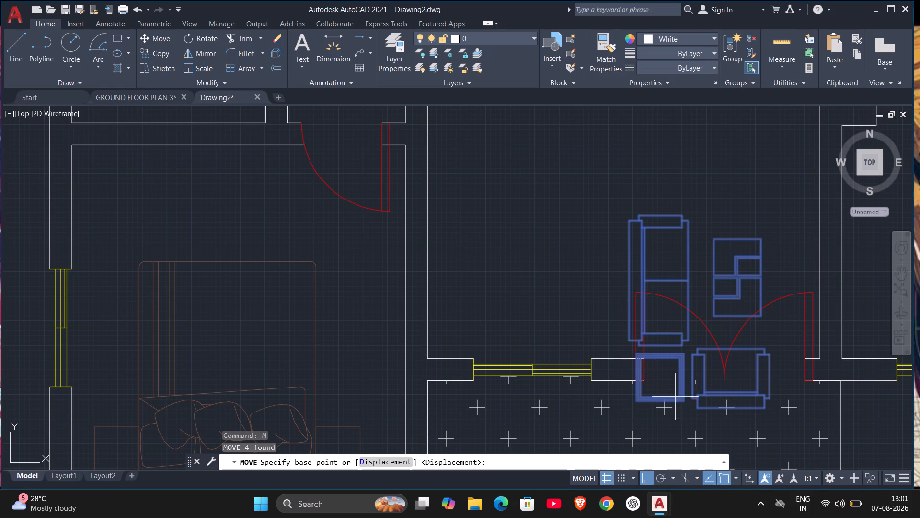
{"action": "scroll", "coordinate": [650, 408], "scroll_direction": "up", "scroll_amount": 3}
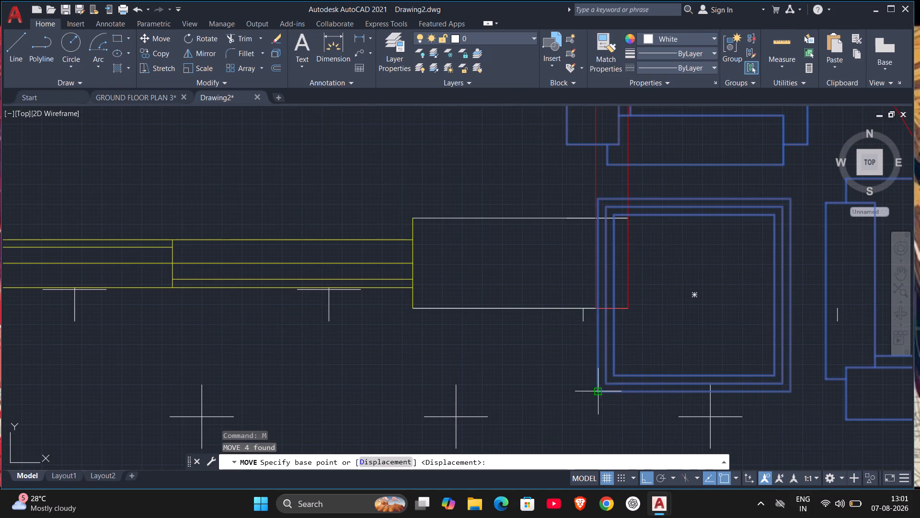
{"action": "left_click", "coordinate": [597, 388]}
{"action": "key", "text": "F8"}
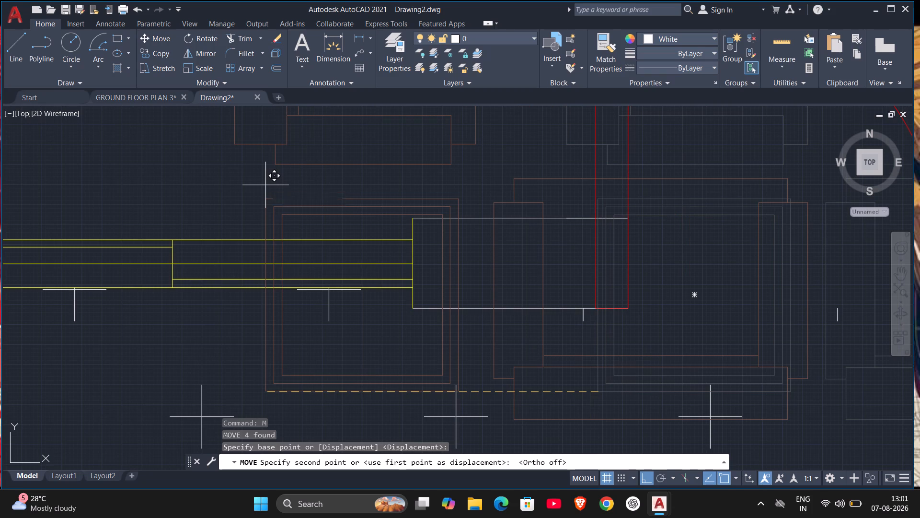
{"action": "scroll", "coordinate": [268, 186], "scroll_direction": "down", "scroll_amount": 3}
{"action": "middle_click_drag", "start_coordinate": [272, 186], "coordinate": [603, 397]}
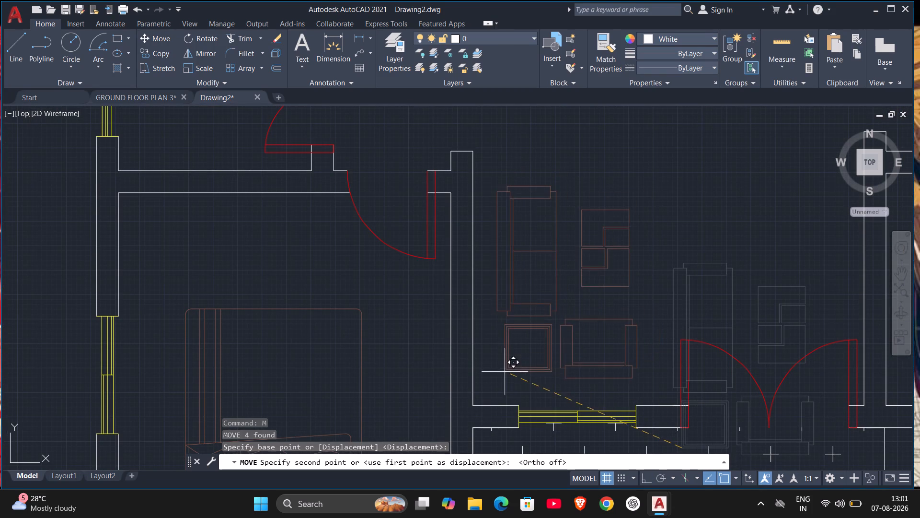
{"action": "left_click", "coordinate": [487, 332]}
In GROUND FLOOR PLAN 3, copy the kitchen's fridge block and its Fridge label to the clipboard.
{"action": "scroll", "coordinate": [664, 270], "scroll_direction": "down", "scroll_amount": 3}
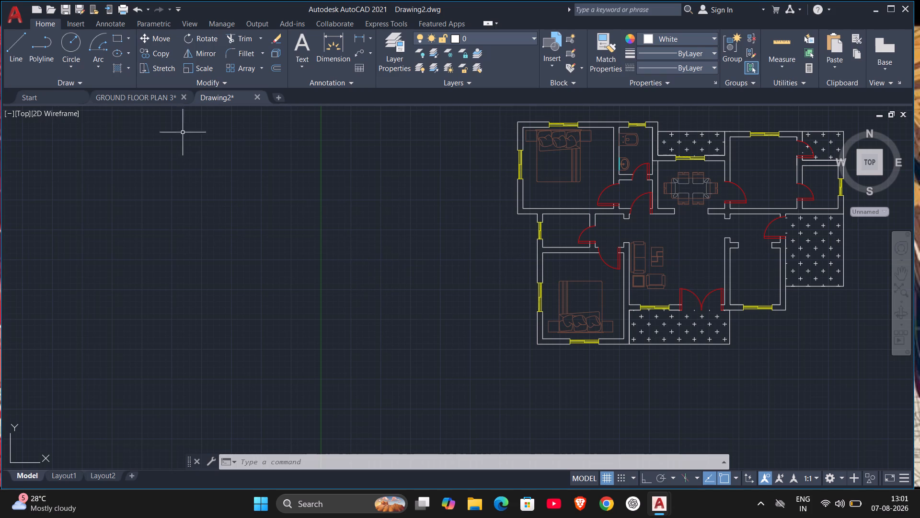
{"action": "left_click", "coordinate": [162, 92]}
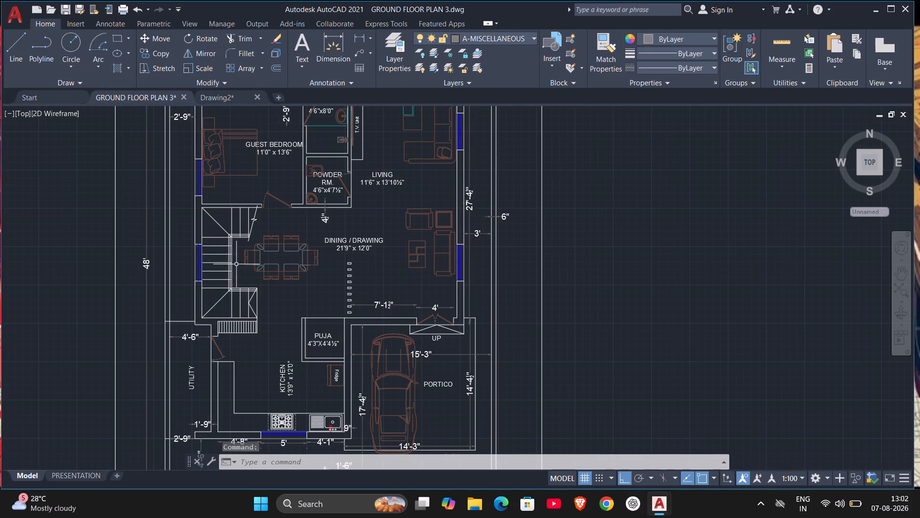
{"action": "middle_click_drag", "start_coordinate": [293, 349], "coordinate": [333, 234]}
{"action": "scroll", "coordinate": [340, 292], "scroll_direction": "up", "scroll_amount": 2}
{"action": "scroll", "coordinate": [340, 292], "scroll_direction": "down", "scroll_amount": 1}
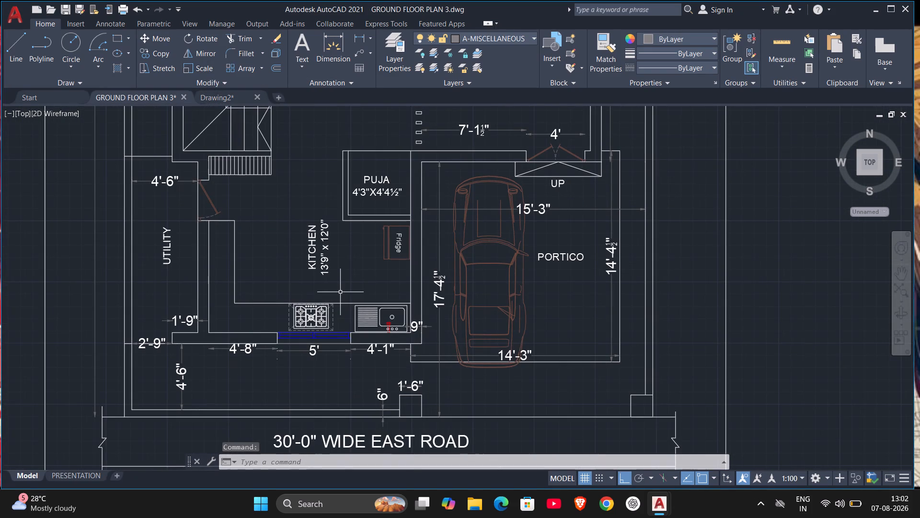
{"action": "scroll", "coordinate": [377, 238], "scroll_direction": "up", "scroll_amount": 2}
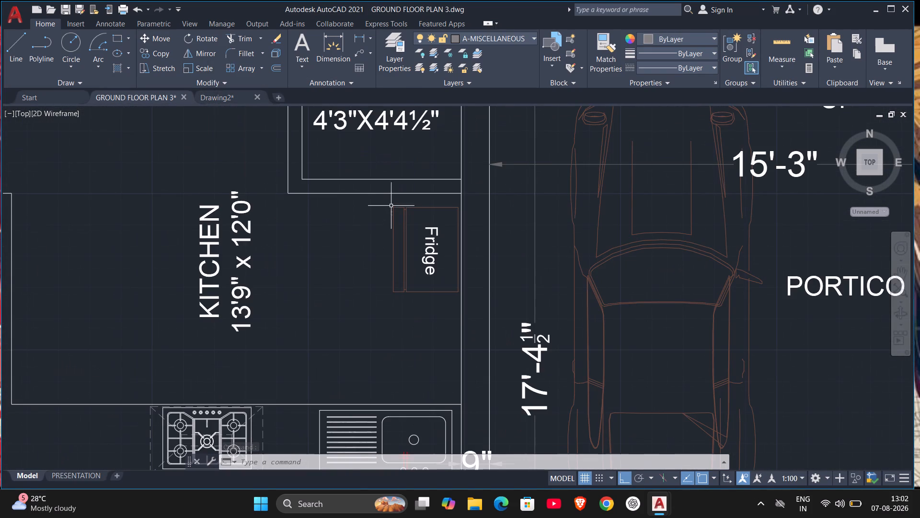
{"action": "left_click", "coordinate": [391, 201]}
{"action": "left_click", "coordinate": [458, 293]}
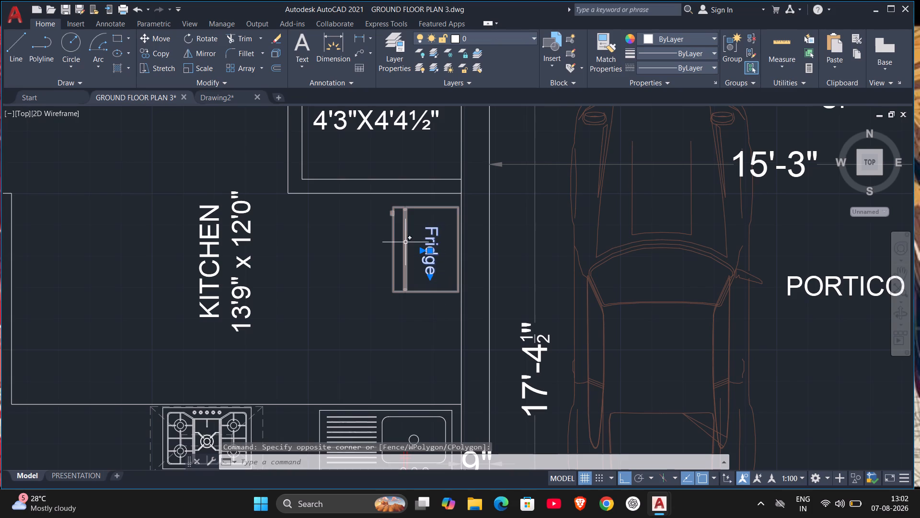
{"action": "left_click", "coordinate": [407, 241]}
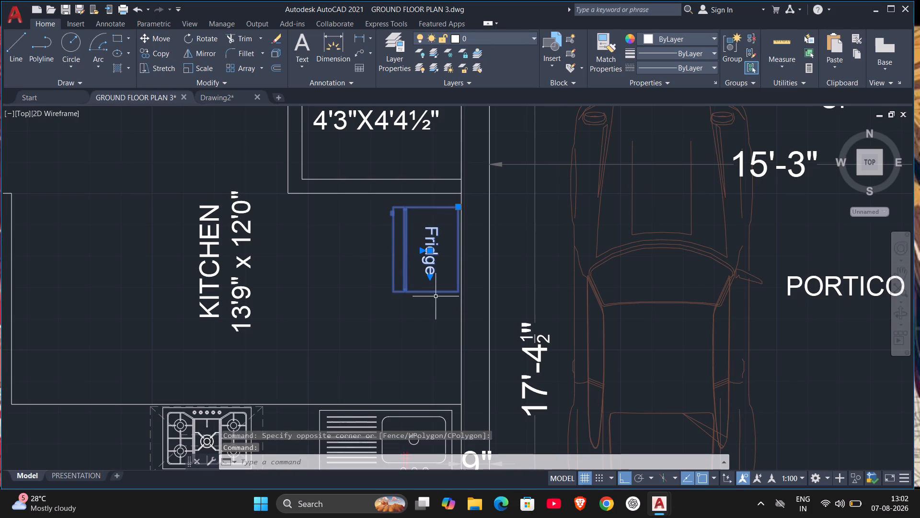
{"action": "key", "text": "ctrl+c"}
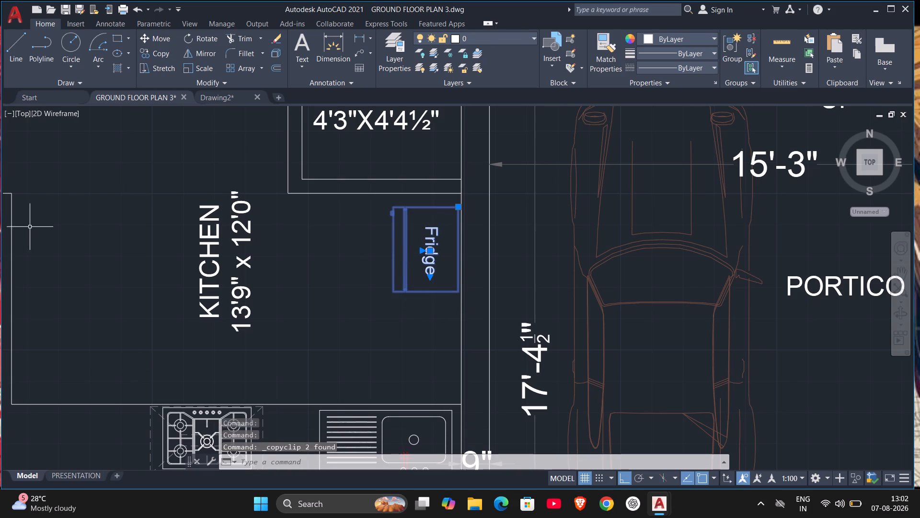
Paste the fridge and its label into the southern part of Drawing2's room just east of the dining room.
{"action": "left_click", "coordinate": [232, 99]}
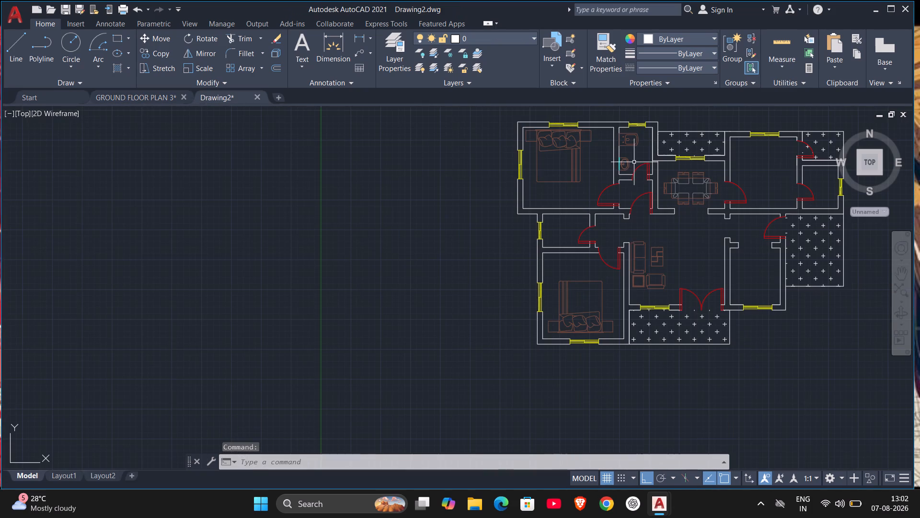
{"action": "middle_click_drag", "start_coordinate": [748, 204], "coordinate": [544, 264]}
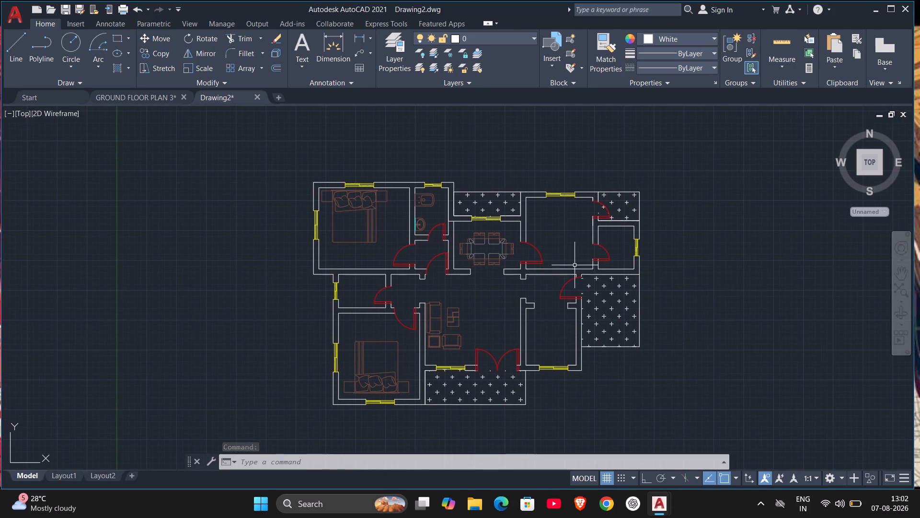
{"action": "scroll", "coordinate": [573, 265], "scroll_direction": "up", "scroll_amount": 3}
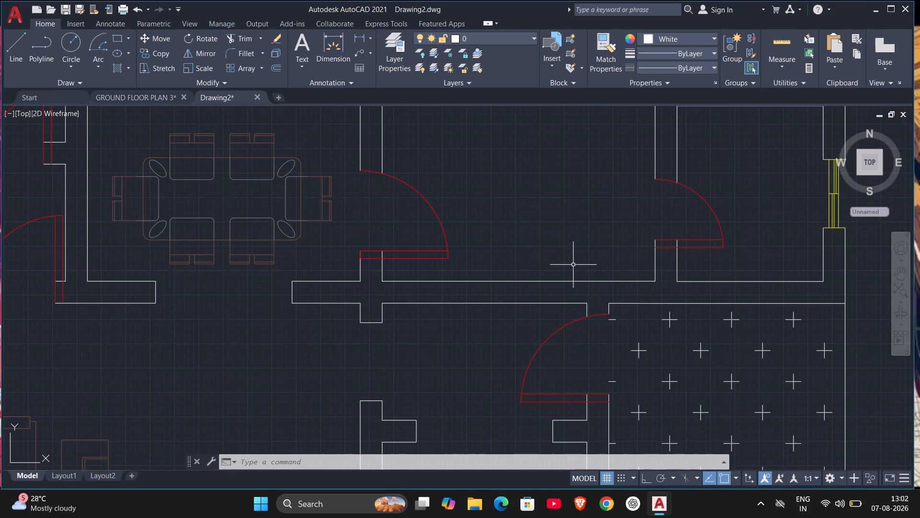
{"action": "scroll", "coordinate": [573, 265], "scroll_direction": "down", "scroll_amount": 1}
{"action": "scroll", "coordinate": [567, 265], "scroll_direction": "up", "scroll_amount": 2}
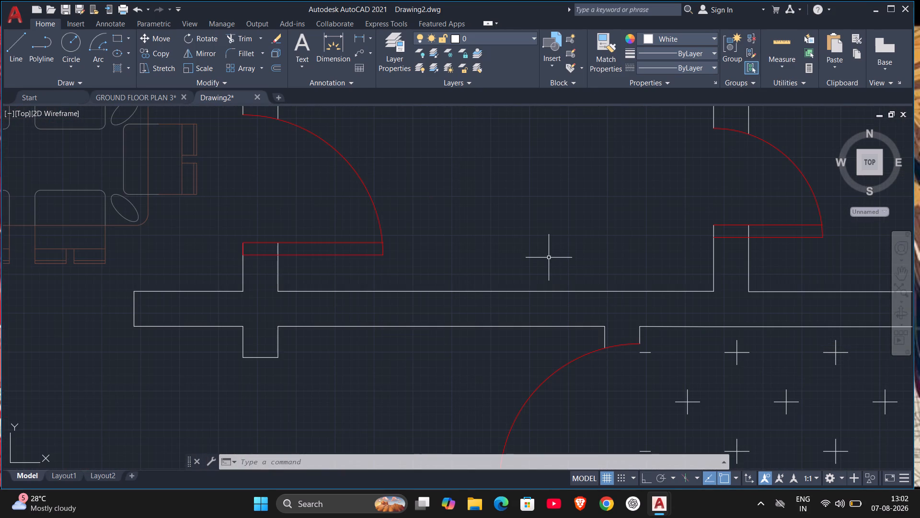
{"action": "key", "text": "ctrl+v"}
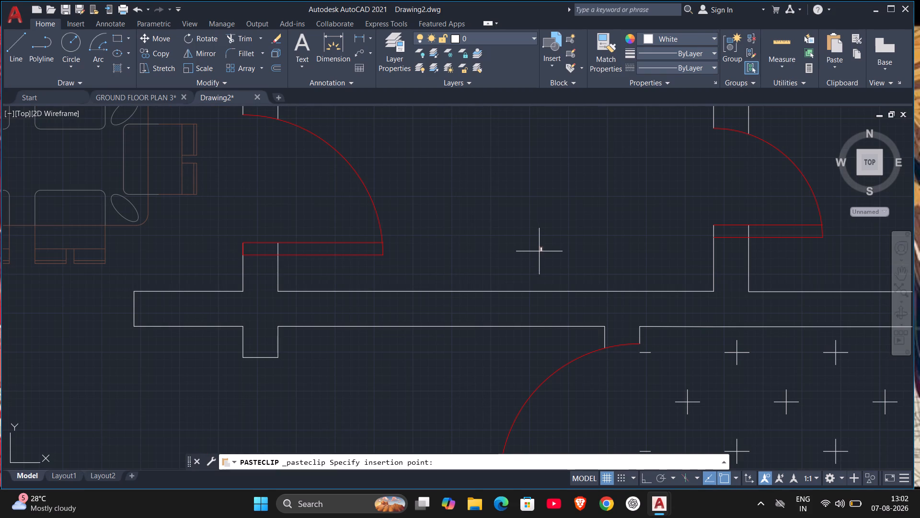
{"action": "left_click", "coordinate": [536, 242]}
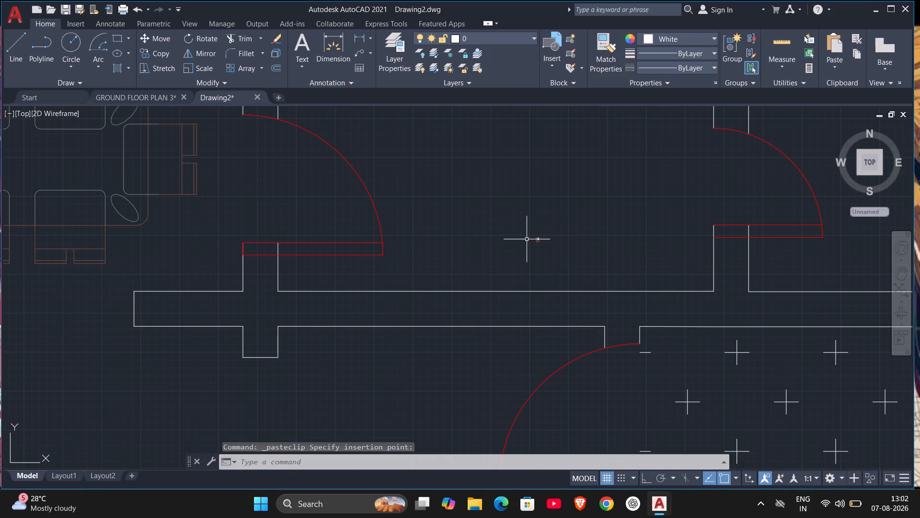
Scale the pasted fridge and its Fridge label up slightly together, using a base point near the fridge's southwest corner.
{"action": "scroll", "coordinate": [527, 240], "scroll_direction": "up", "scroll_amount": 2}
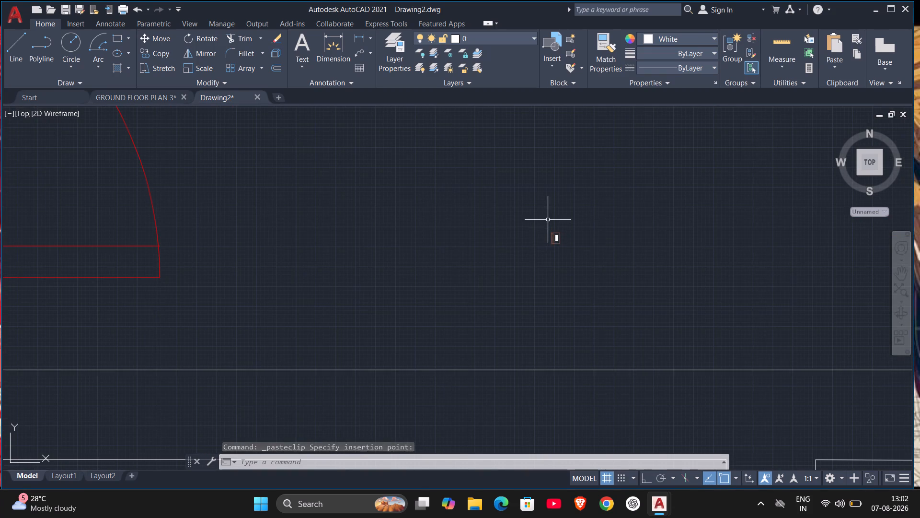
{"action": "left_click_drag", "start_coordinate": [538, 219], "coordinate": [543, 223]}
{"action": "left_click", "coordinate": [629, 285]}
{"action": "scroll", "coordinate": [573, 256], "scroll_direction": "up", "scroll_amount": 4}
{"action": "middle_click_drag", "start_coordinate": [565, 243], "coordinate": [655, 310]}
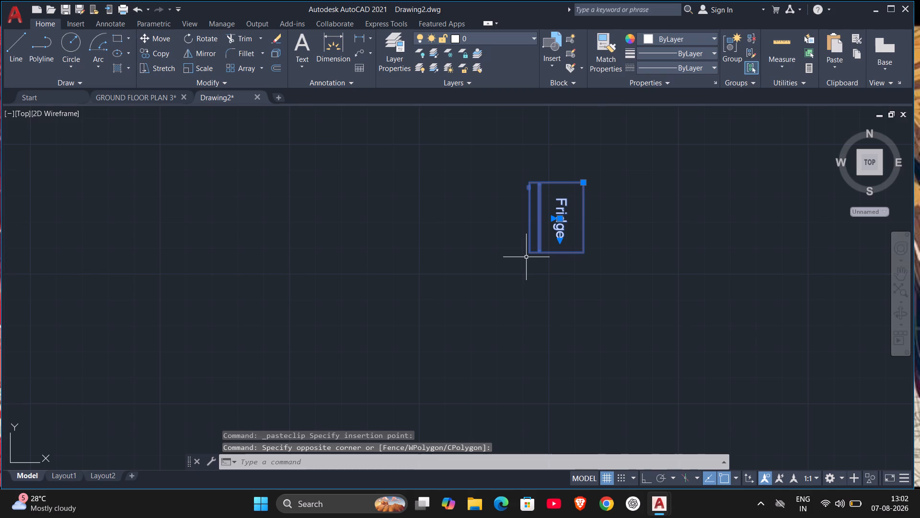
{"action": "key", "text": "s"}
{"action": "key", "text": "c"}
{"action": "key", "text": "Return"}
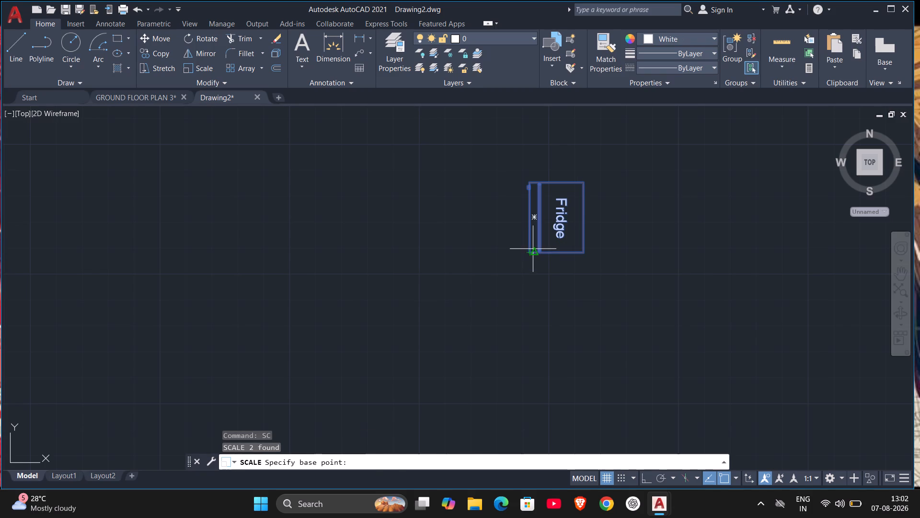
{"action": "left_click", "coordinate": [533, 249]}
{"action": "scroll", "coordinate": [477, 318], "scroll_direction": "down", "scroll_amount": 6}
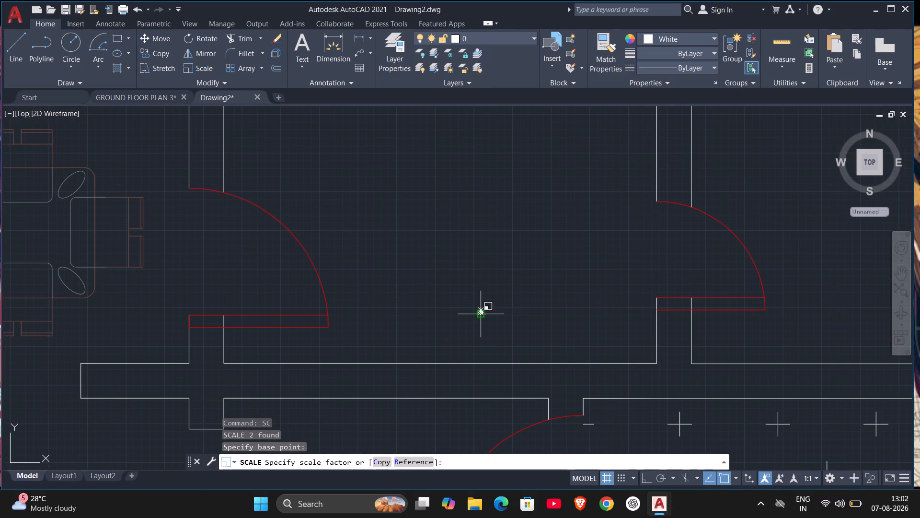
{"action": "left_click", "coordinate": [443, 334]}
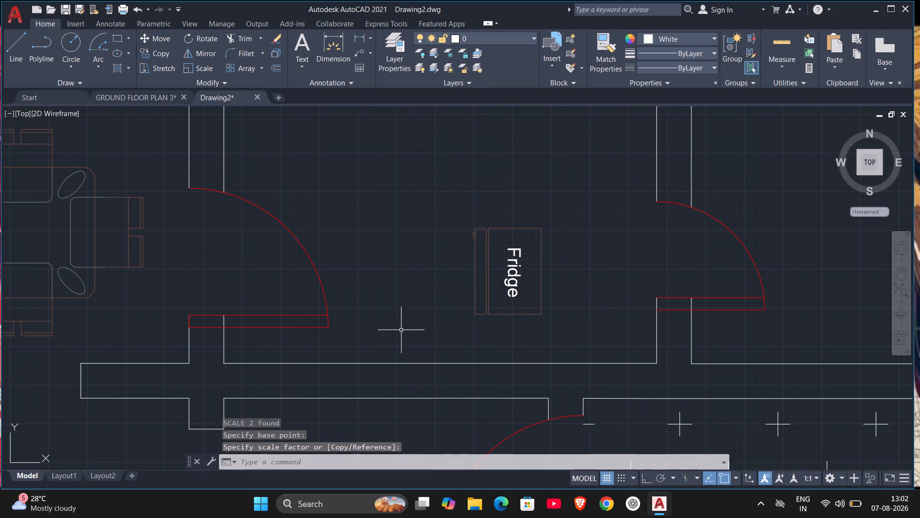
Rotate only the fridge block 90° counterclockwise about its door panel's centre with Ortho on, turning the door to the south.
{"action": "left_click", "coordinate": [476, 232]}
{"action": "key", "text": "r"}
{"action": "key", "text": "o"}
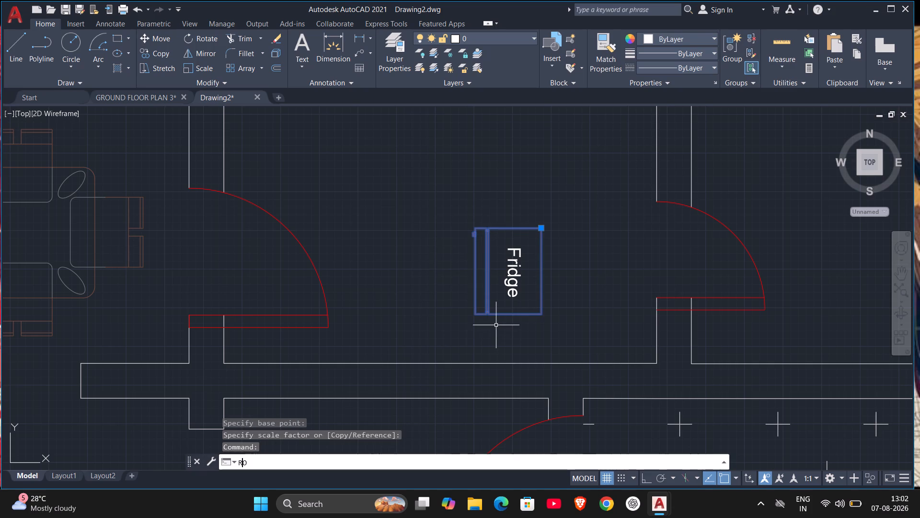
{"action": "key", "text": "Return"}
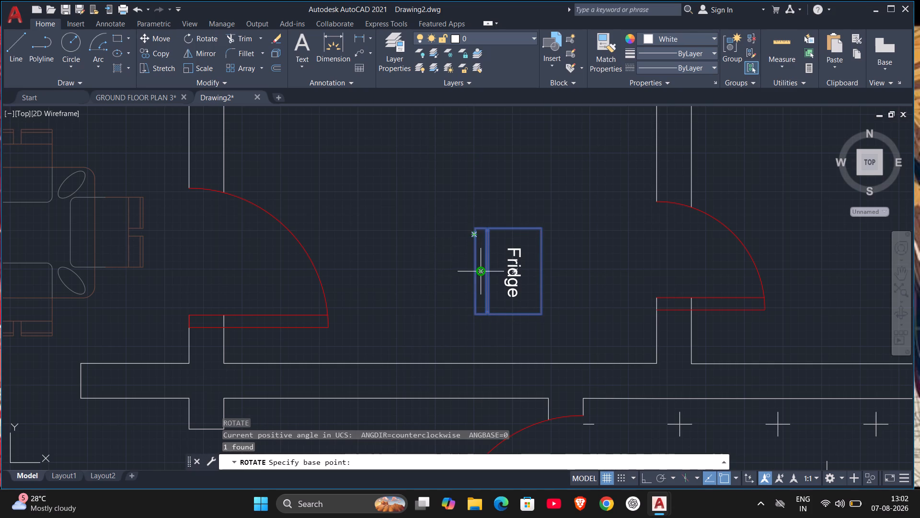
{"action": "left_click", "coordinate": [479, 272]}
{"action": "key", "text": "F8"}
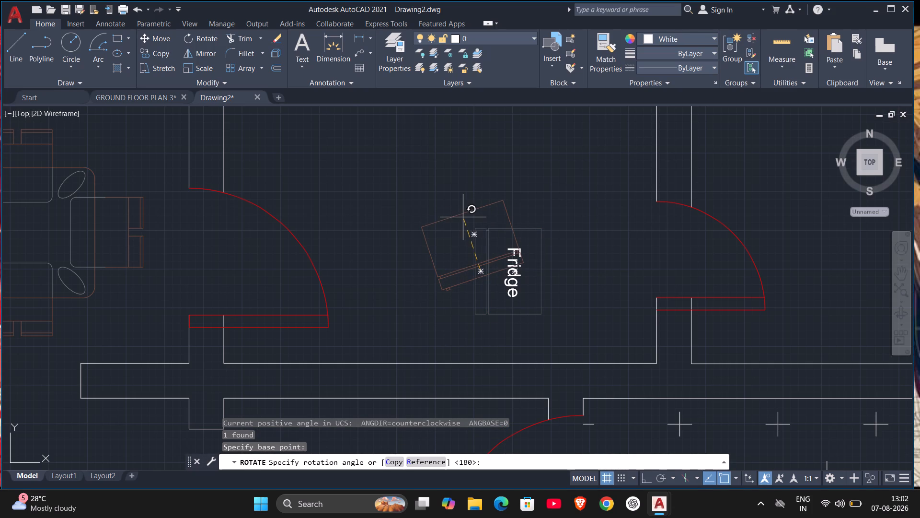
{"action": "left_click", "coordinate": [464, 189]}
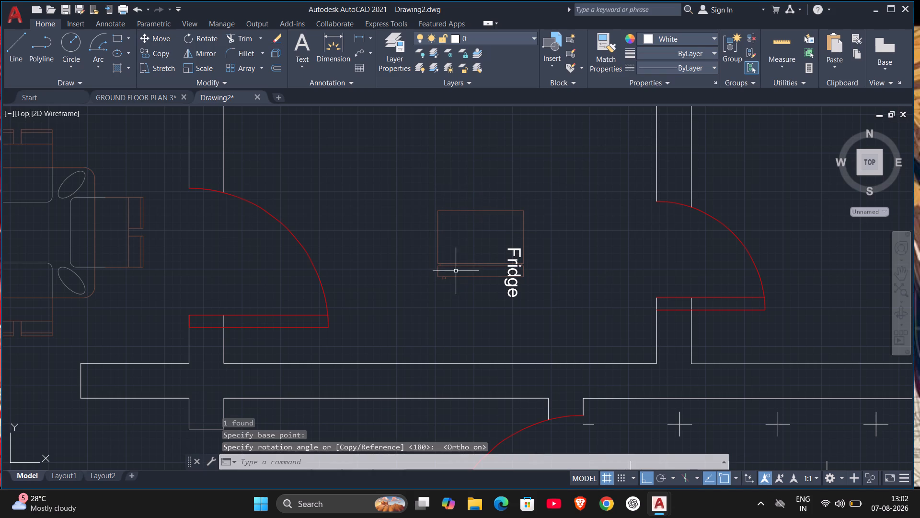
Move the fridge block straight south by about 510 units, placing it just inside the room's south wall.
{"action": "scroll", "coordinate": [451, 268], "scroll_direction": "up", "scroll_amount": 1}
{"action": "left_click", "coordinate": [444, 265]}
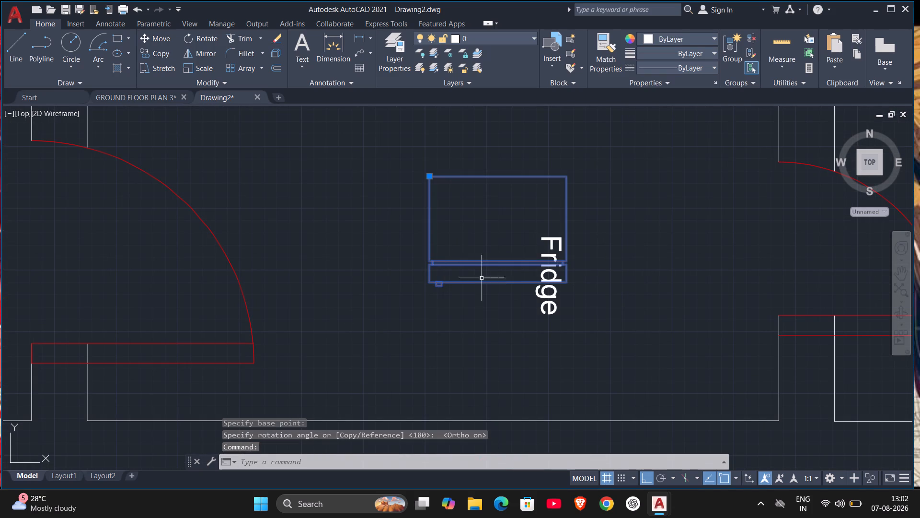
{"action": "key", "text": "m"}
{"action": "key", "text": "Return"}
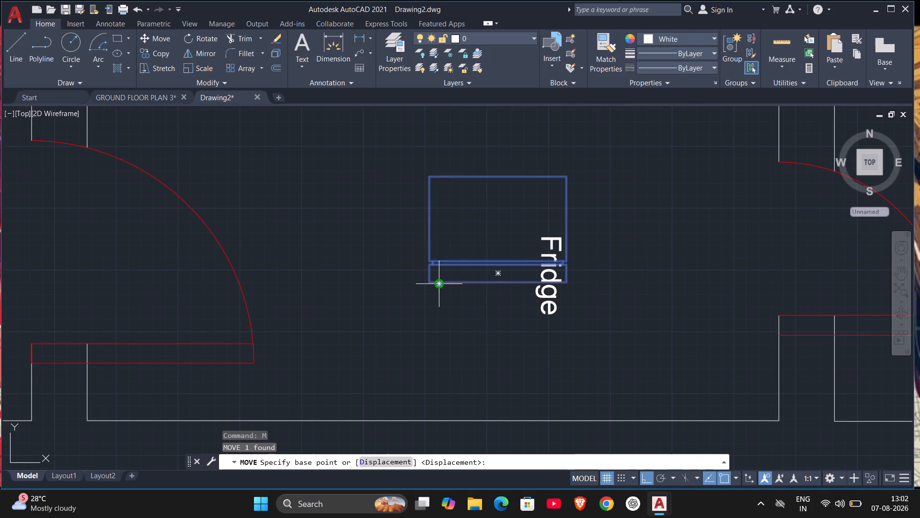
{"action": "left_click", "coordinate": [436, 287]}
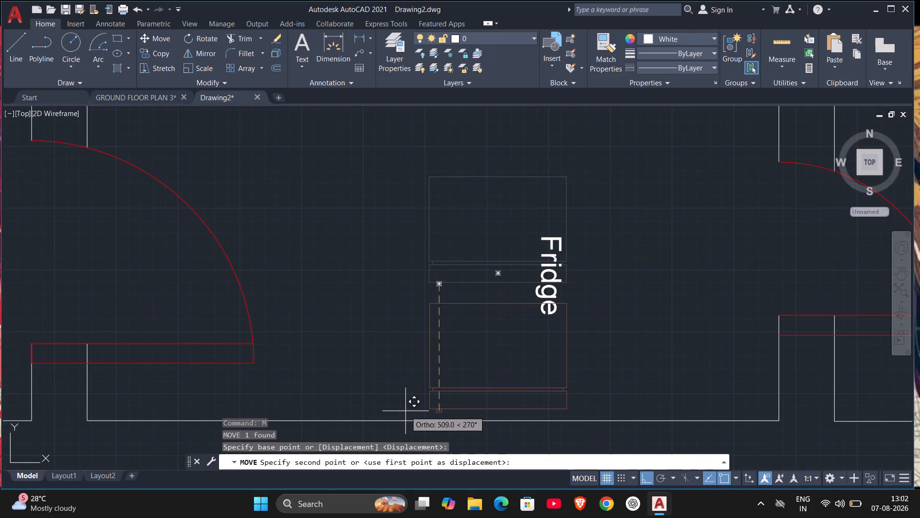
{"action": "left_click", "coordinate": [405, 412]}
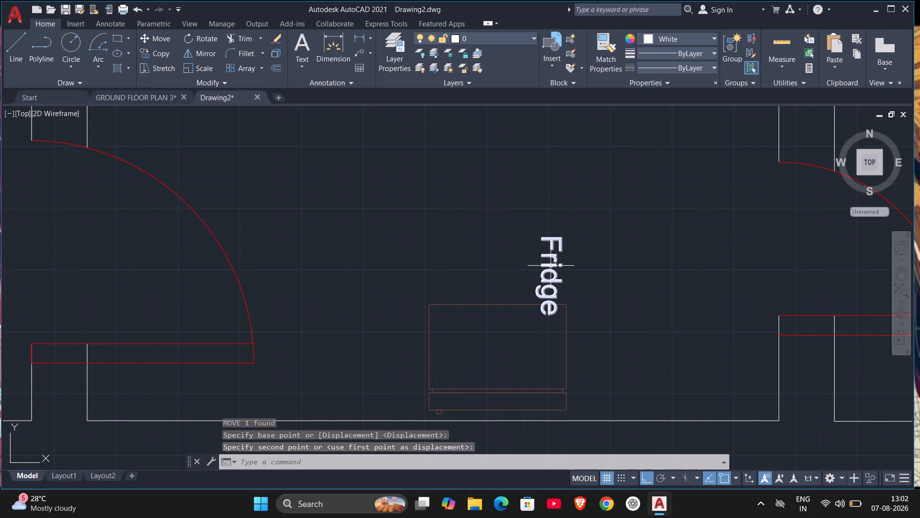
Shift the Fridge label straight south until it lies beside the east edge of the moved fridge outline.
{"action": "left_click", "coordinate": [550, 266]}
{"action": "left_click_drag", "start_coordinate": [548, 274], "coordinate": [539, 313]}
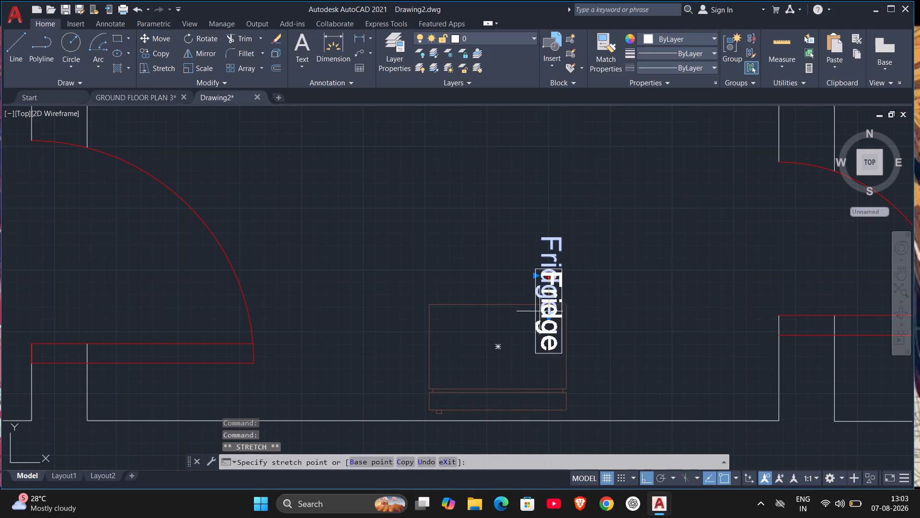
{"action": "left_click_drag", "start_coordinate": [539, 313], "coordinate": [515, 351]}
{"action": "left_click", "coordinate": [530, 353]}
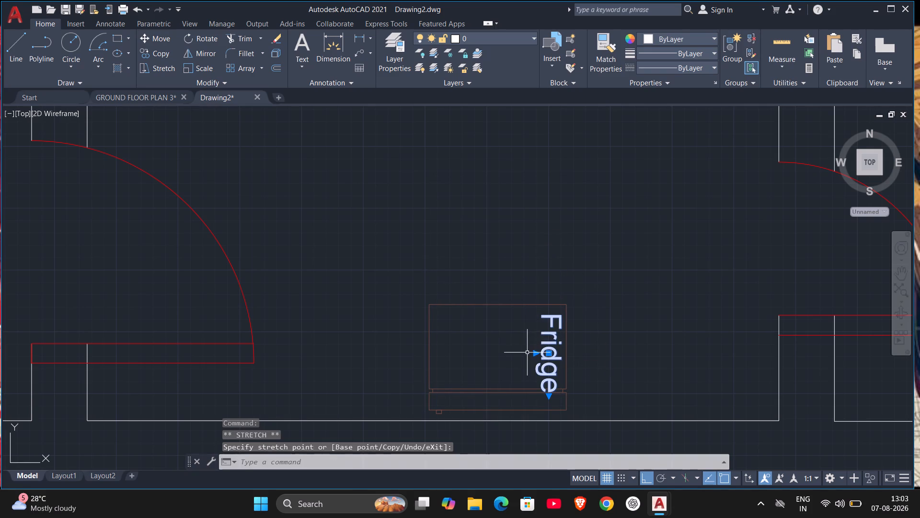
Rotate the Fridge label 90° counterclockwise so that it reads horizontally.
{"action": "key", "text": "r"}
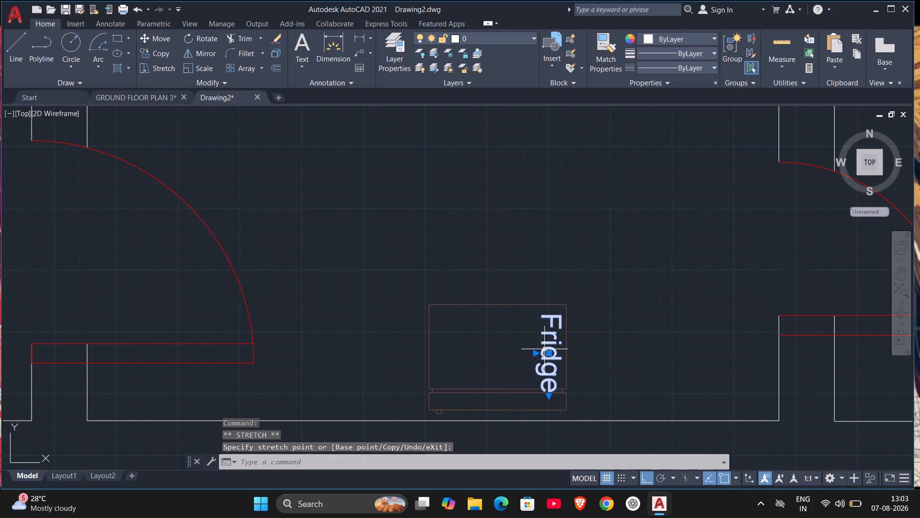
{"action": "key", "text": "o"}
{"action": "key", "text": "Return"}
{"action": "left_click", "coordinate": [549, 350]}
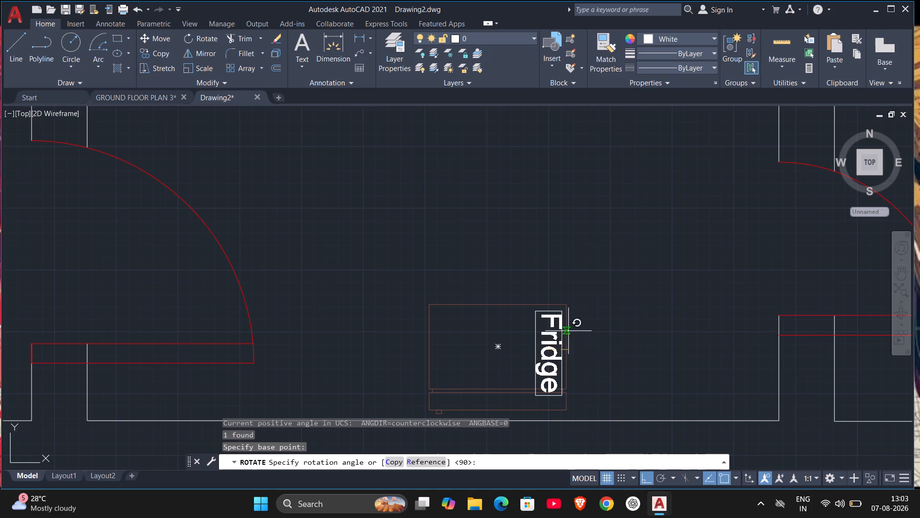
{"action": "left_click", "coordinate": [577, 316]}
Shift the Fridge label west to centre it inside the fridge outline, and clear the selection.
{"action": "left_click", "coordinate": [541, 347]}
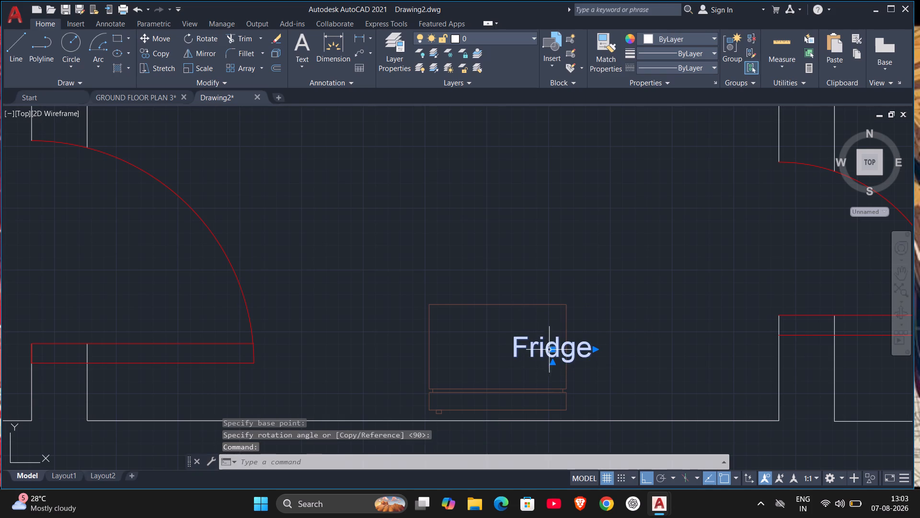
{"action": "left_click_drag", "start_coordinate": [551, 351], "coordinate": [501, 355]}
{"action": "left_click", "coordinate": [502, 355]}
{"action": "left_click", "coordinate": [563, 265]}
{"action": "key", "text": "Escape"}
{"action": "key", "text": "grave"}
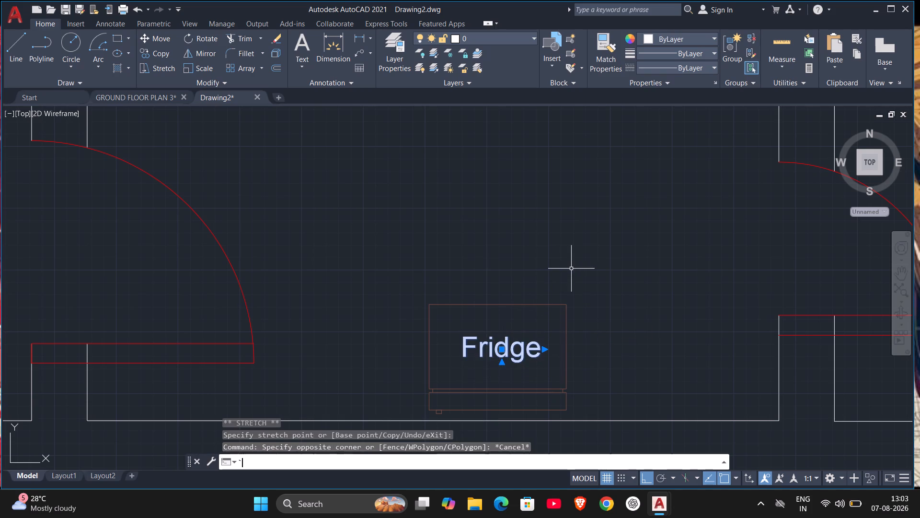
{"action": "key", "text": "Escape"}
Examine the whole furnished floor plan.
{"action": "scroll", "coordinate": [593, 287], "scroll_direction": "down", "scroll_amount": 2}
{"action": "scroll", "coordinate": [617, 320], "scroll_direction": "down", "scroll_amount": 1}
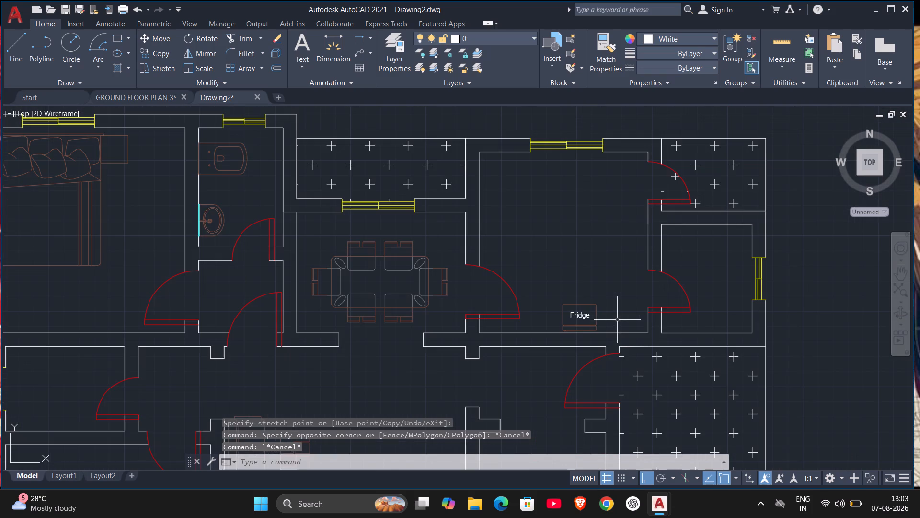
{"action": "scroll", "coordinate": [621, 325], "scroll_direction": "down", "scroll_amount": 2}
{"action": "middle_click", "coordinate": [621, 325]}
{"action": "middle_click_drag", "start_coordinate": [621, 325], "coordinate": [614, 279]}
{"action": "scroll", "coordinate": [614, 289], "scroll_direction": "down", "scroll_amount": 2}
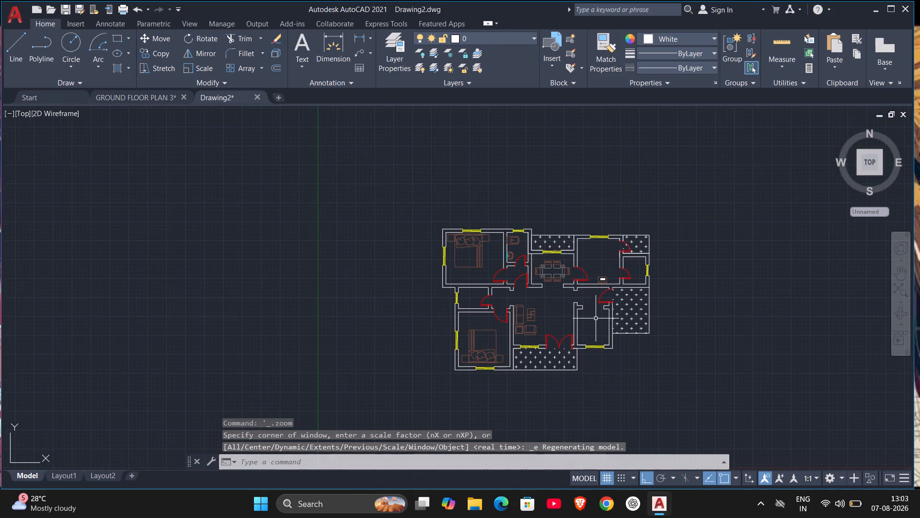
{"action": "middle_click_drag", "start_coordinate": [596, 318], "coordinate": [584, 287]}
{"action": "scroll", "coordinate": [576, 289], "scroll_direction": "up", "scroll_amount": 1}
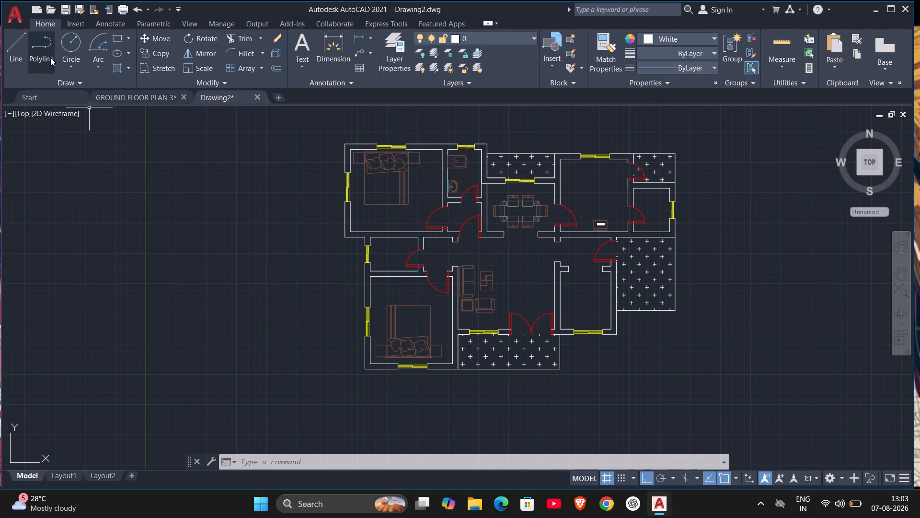
Save the drawing in Documents under the new name PLAN 33 as an AutoCAD 2018 drawing.
{"action": "left_click", "coordinate": [9, 19]}
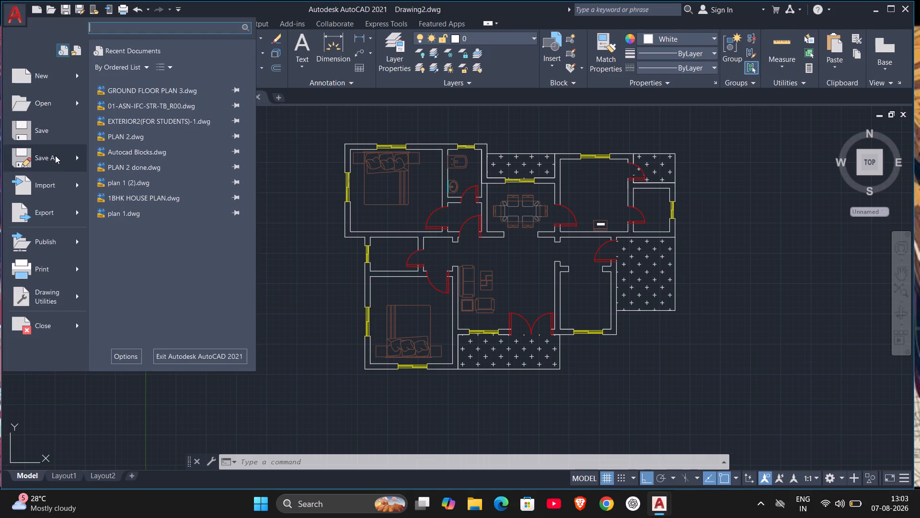
{"action": "left_click", "coordinate": [55, 155]}
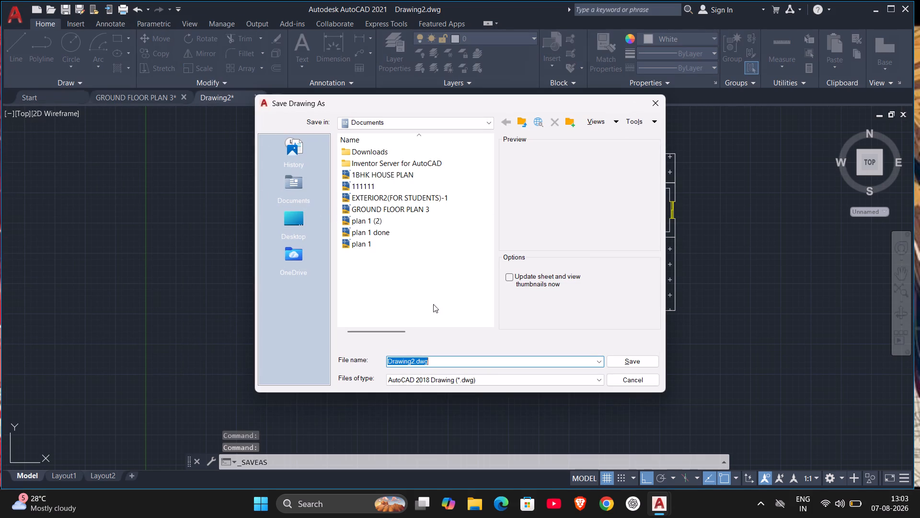
{"action": "key", "text": "BackSpace"}
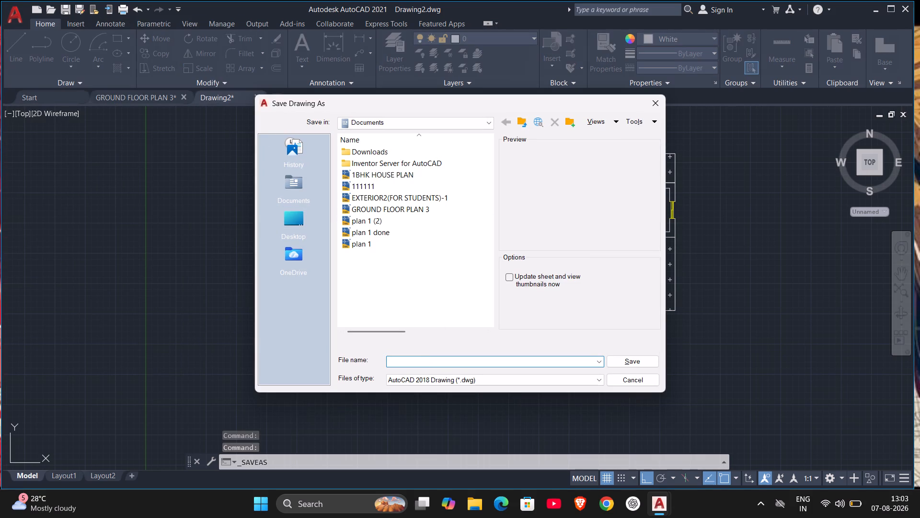
{"action": "type", "text": "PLAN"}
{"action": "key", "text": "space"}
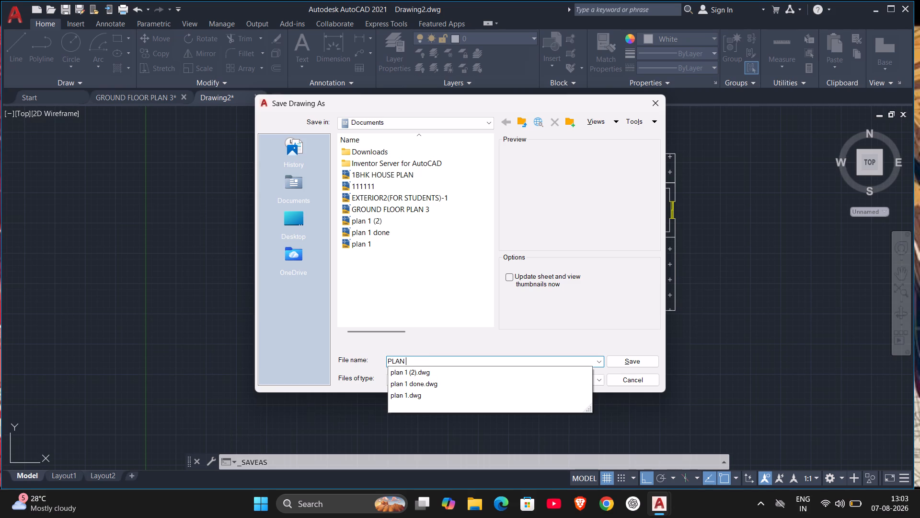
{"action": "type", "text": "33"}
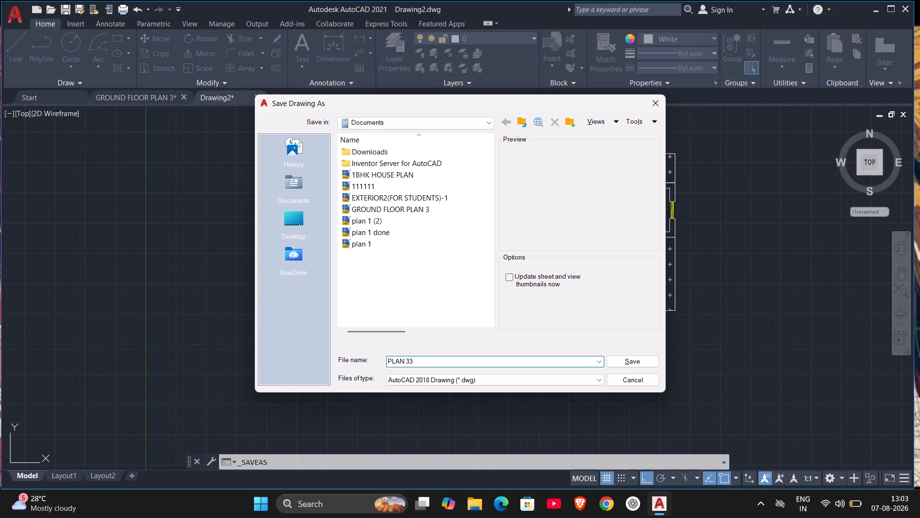
{"action": "left_click", "coordinate": [645, 363]}
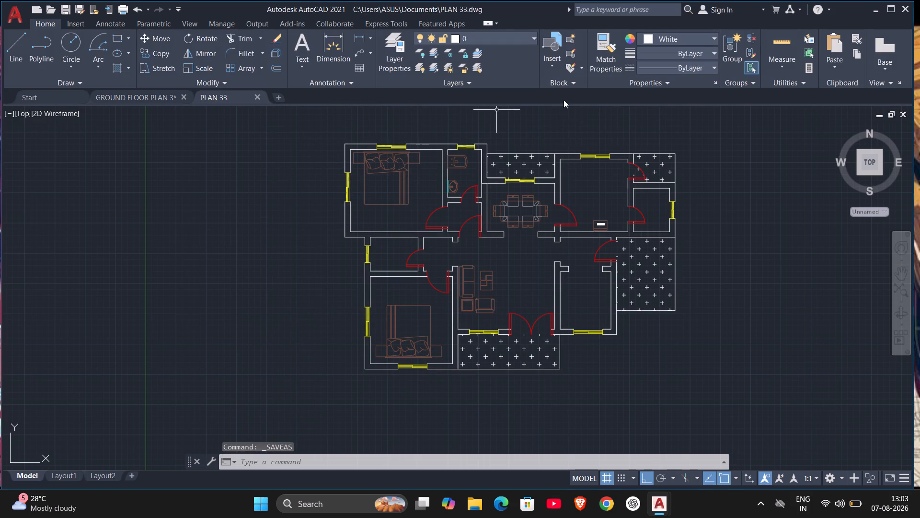
Exit AutoCAD, saving the changes to GROUND FLOOR PLAN 3.
{"action": "left_click", "coordinate": [909, 9]}
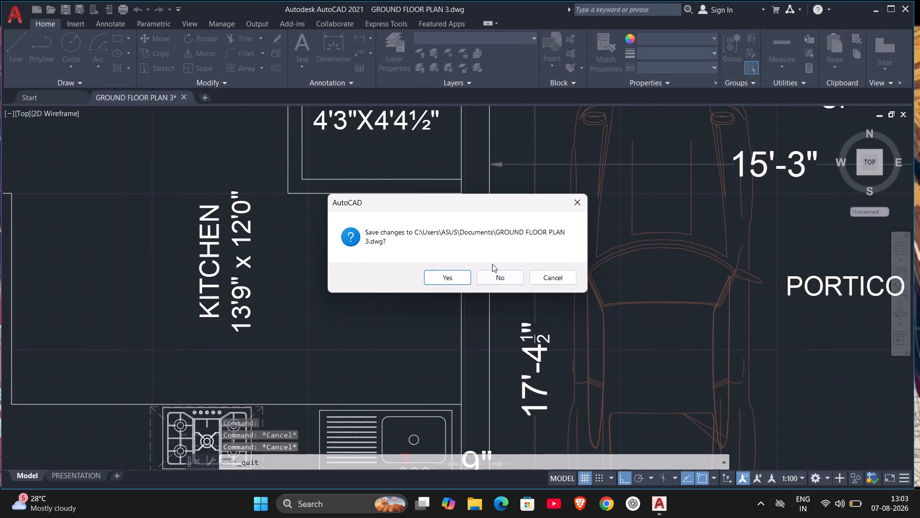
{"action": "scroll", "coordinate": [497, 275], "scroll_direction": "down", "scroll_amount": 2}
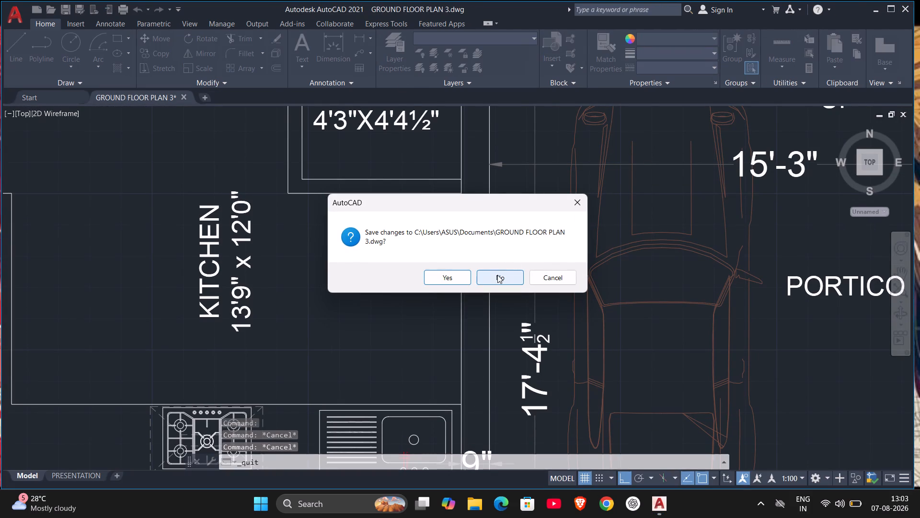
{"action": "scroll", "coordinate": [497, 275], "scroll_direction": "down", "scroll_amount": 2}
{"action": "scroll", "coordinate": [455, 275], "scroll_direction": "down", "scroll_amount": 2}
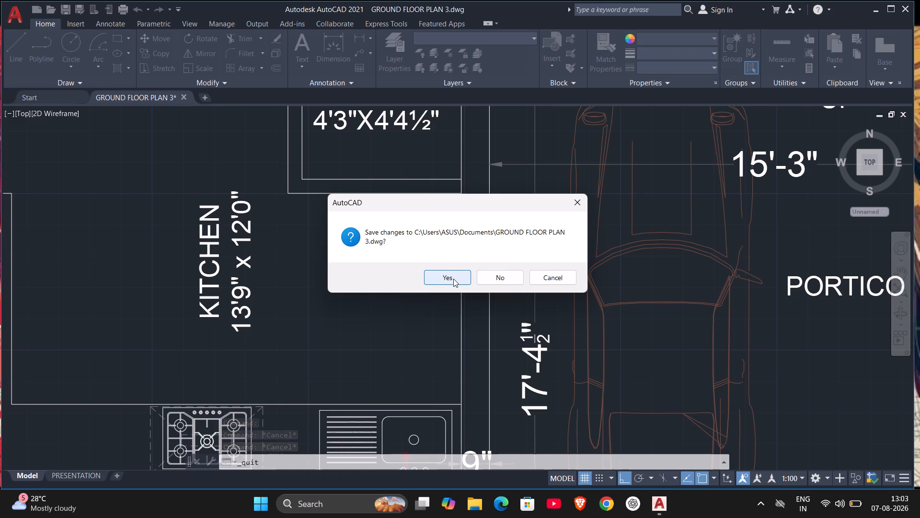
{"action": "scroll", "coordinate": [453, 279], "scroll_direction": "down", "scroll_amount": 1}
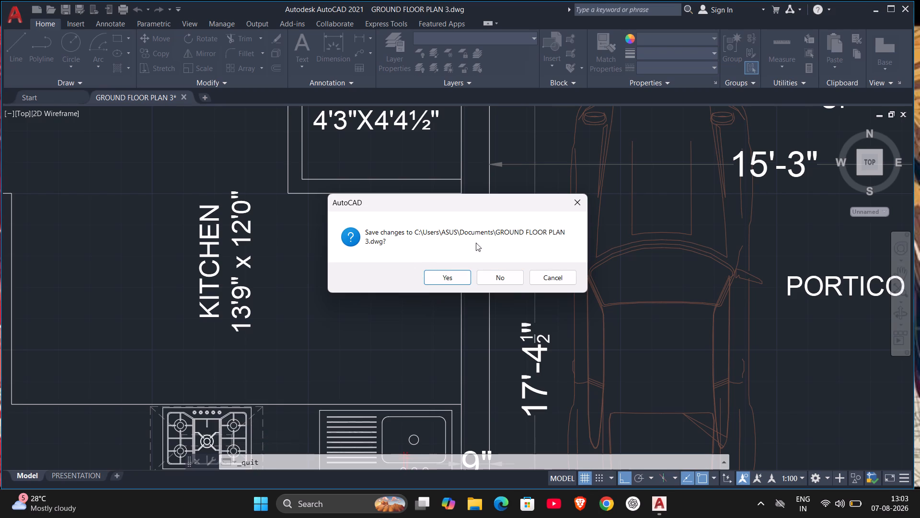
{"action": "left_click", "coordinate": [444, 279]}
{"action": "scroll", "coordinate": [606, 242], "scroll_direction": "down", "scroll_amount": 2}
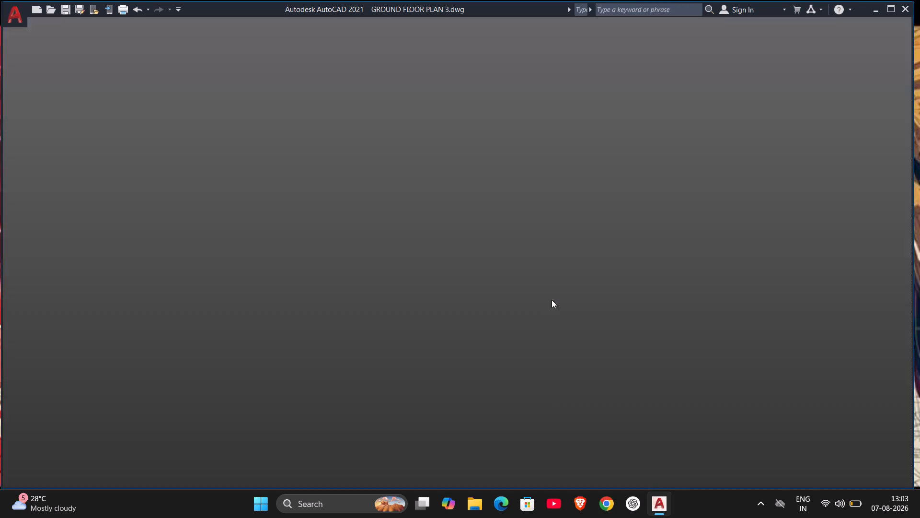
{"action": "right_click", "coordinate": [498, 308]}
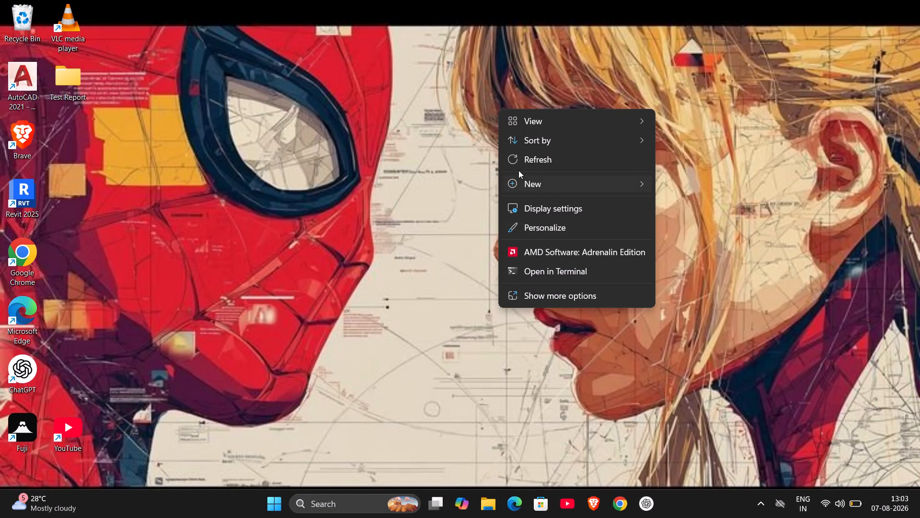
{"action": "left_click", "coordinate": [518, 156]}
Launch Fuji from the Windows desktop.
{"action": "double_click", "coordinate": [25, 420]}
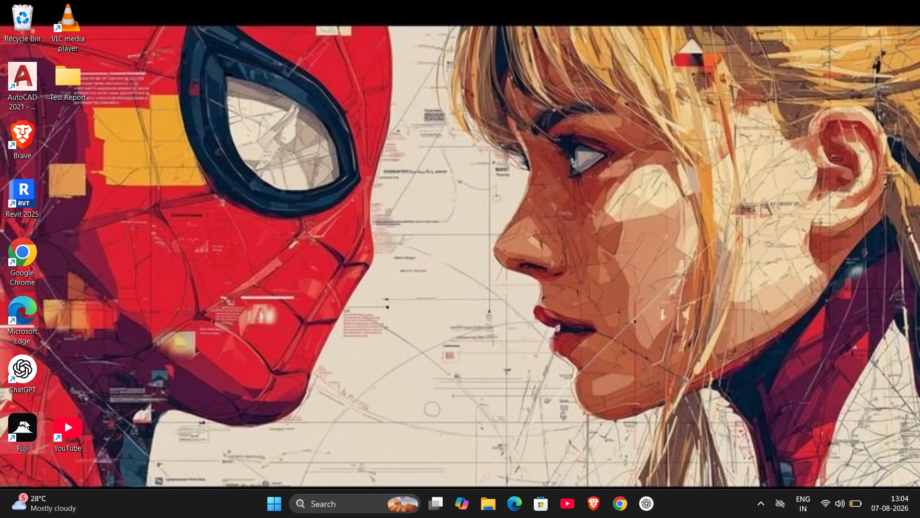
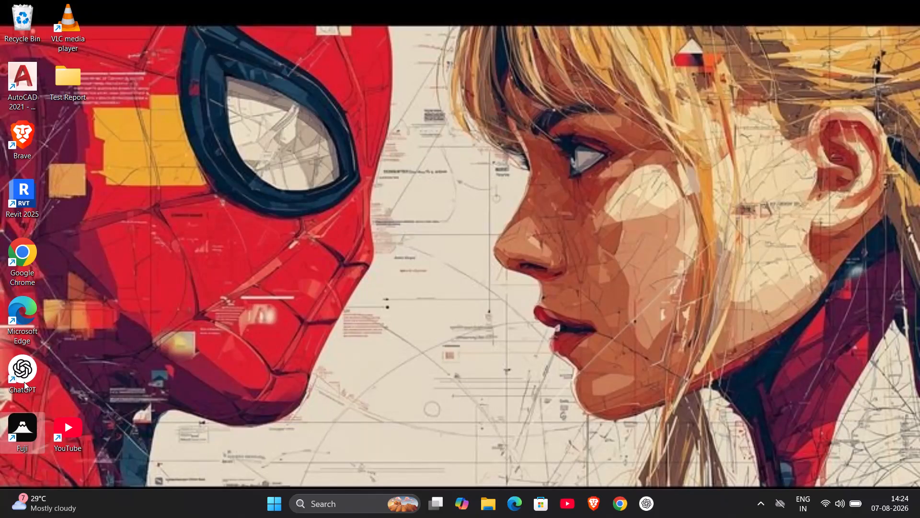
Launch AutoCAD 2021 from the desktop and open the recent drawing PLAN 33.
{"action": "double_click", "coordinate": [28, 78]}
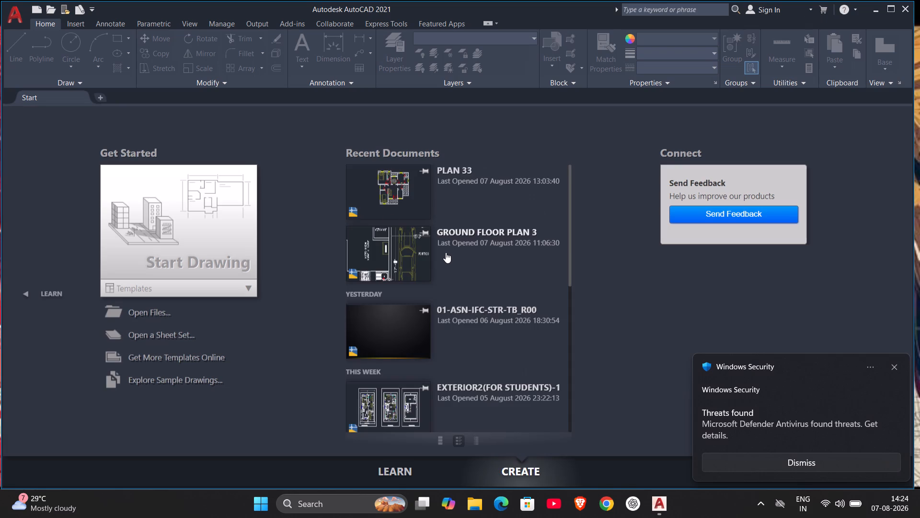
{"action": "left_click", "coordinate": [394, 194]}
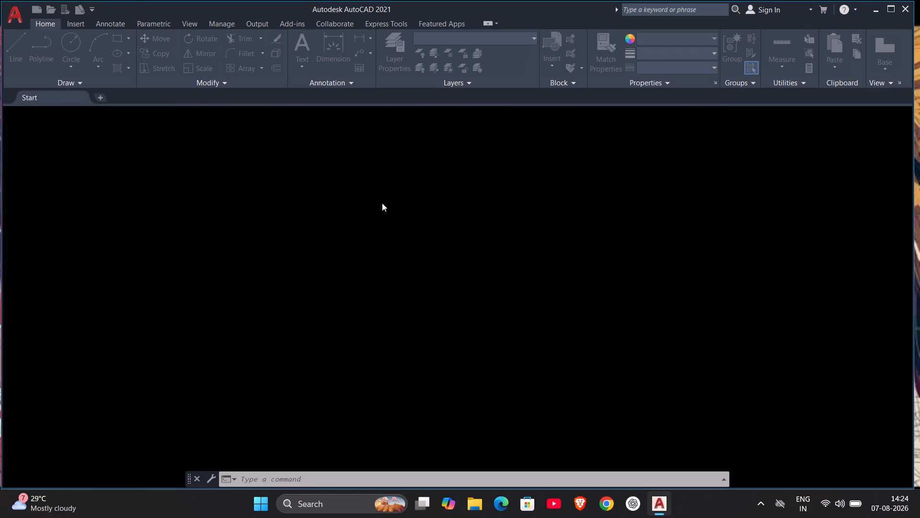
Examine the furnished floor plan in PLAN 33.
{"action": "scroll", "coordinate": [440, 231], "scroll_direction": "down", "scroll_amount": 1}
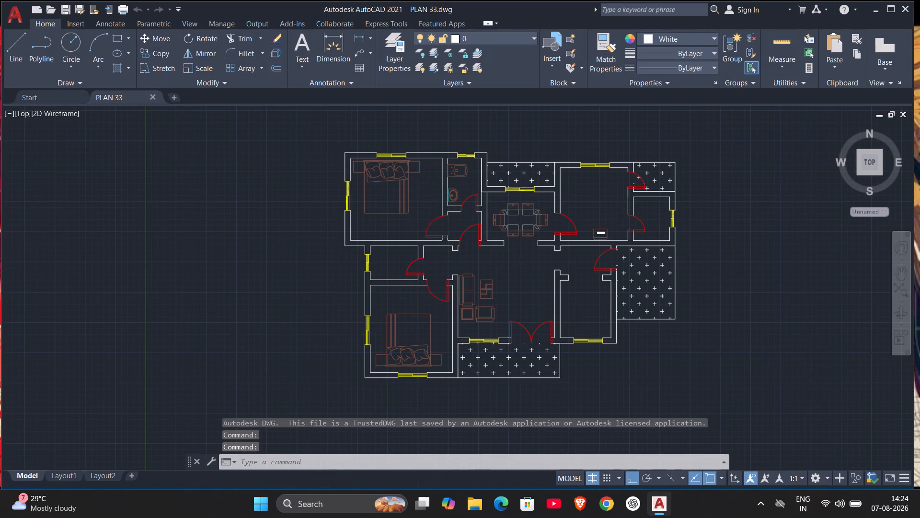
{"action": "scroll", "coordinate": [471, 239], "scroll_direction": "down", "scroll_amount": 2}
{"action": "scroll", "coordinate": [474, 241], "scroll_direction": "up", "scroll_amount": 6}
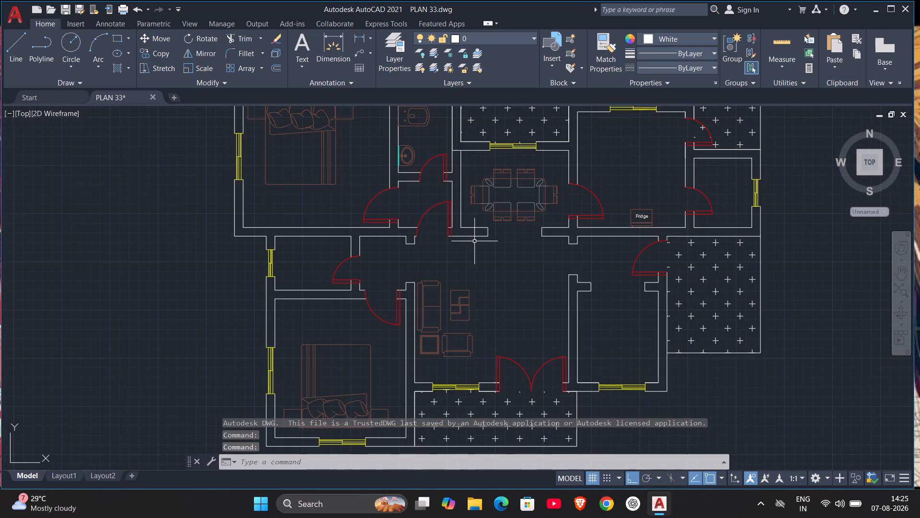
{"action": "scroll", "coordinate": [474, 241], "scroll_direction": "down", "scroll_amount": 3}
{"action": "scroll", "coordinate": [474, 242], "scroll_direction": "up", "scroll_amount": 3}
{"action": "scroll", "coordinate": [474, 242], "scroll_direction": "down", "scroll_amount": 2}
{"action": "scroll", "coordinate": [474, 242], "scroll_direction": "up", "scroll_amount": 1}
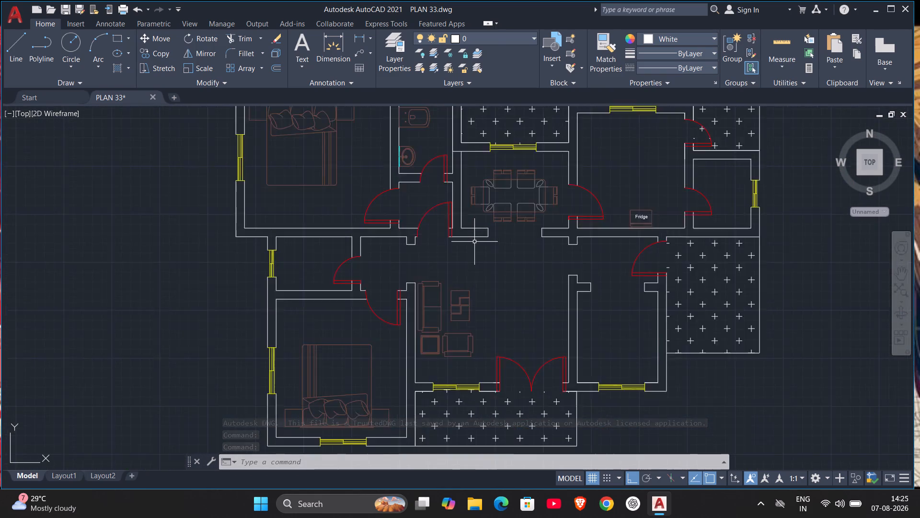
{"action": "scroll", "coordinate": [474, 242], "scroll_direction": "up", "scroll_amount": 1}
{"action": "scroll", "coordinate": [474, 242], "scroll_direction": "down", "scroll_amount": 3}
{"action": "scroll", "coordinate": [474, 242], "scroll_direction": "up", "scroll_amount": 1}
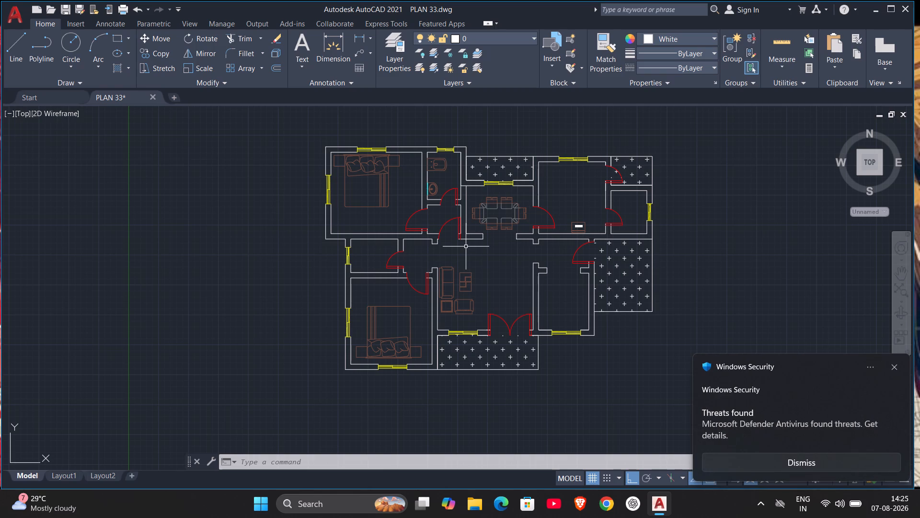
Scale up the fridge and its label freehand, using the fridge's lower-left corner as the base point.
{"action": "scroll", "coordinate": [596, 227], "scroll_direction": "up", "scroll_amount": 3}
{"action": "middle_click_drag", "start_coordinate": [596, 227], "coordinate": [596, 230]}
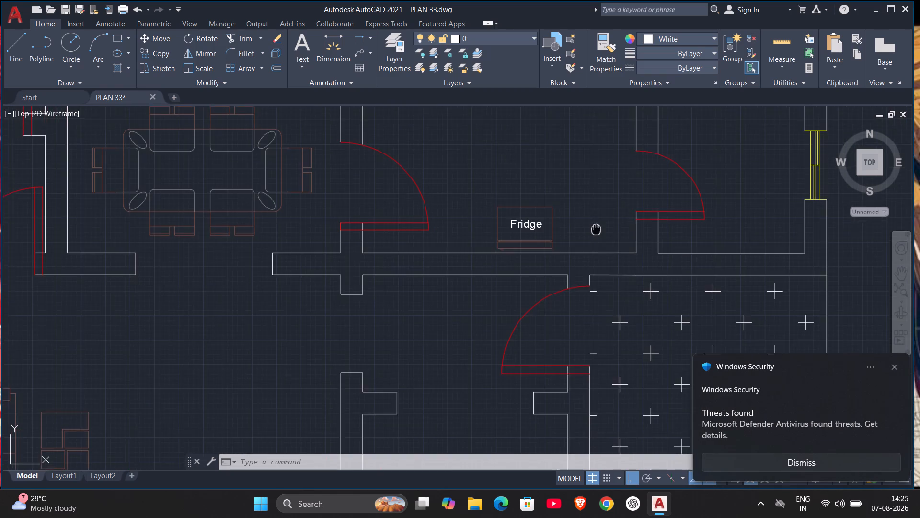
{"action": "middle_click_drag", "start_coordinate": [596, 230], "coordinate": [636, 310]}
{"action": "scroll", "coordinate": [636, 305], "scroll_direction": "down", "scroll_amount": 2}
{"action": "scroll", "coordinate": [608, 303], "scroll_direction": "up", "scroll_amount": 1}
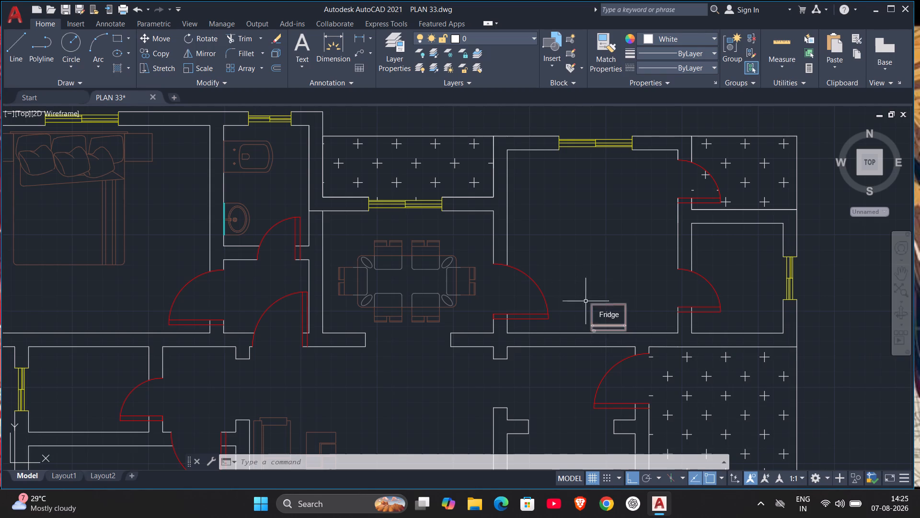
{"action": "left_click_drag", "start_coordinate": [578, 289], "coordinate": [584, 298]}
{"action": "left_click", "coordinate": [644, 344]}
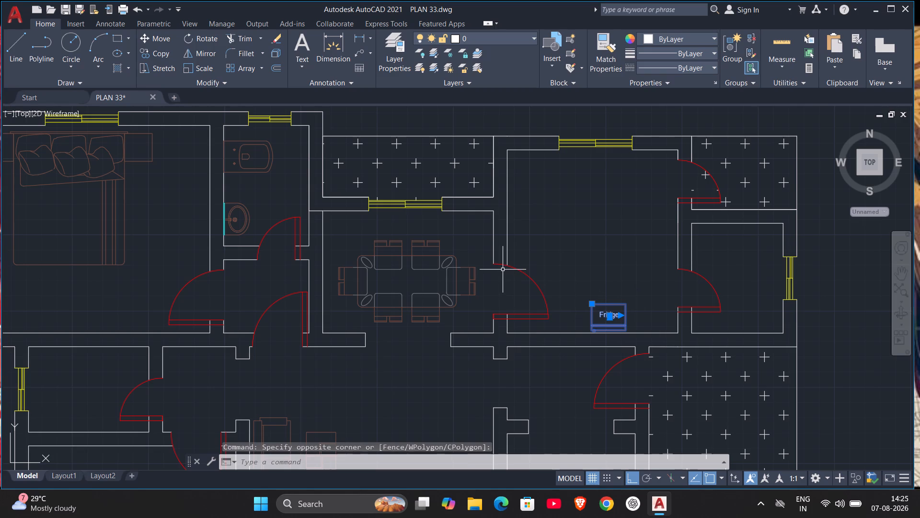
{"action": "scroll", "coordinate": [529, 282], "scroll_direction": "up", "scroll_amount": 1}
{"action": "scroll", "coordinate": [546, 273], "scroll_direction": "down", "scroll_amount": 1}
{"action": "type", "text": "SC"}
{"action": "key", "text": "Return"}
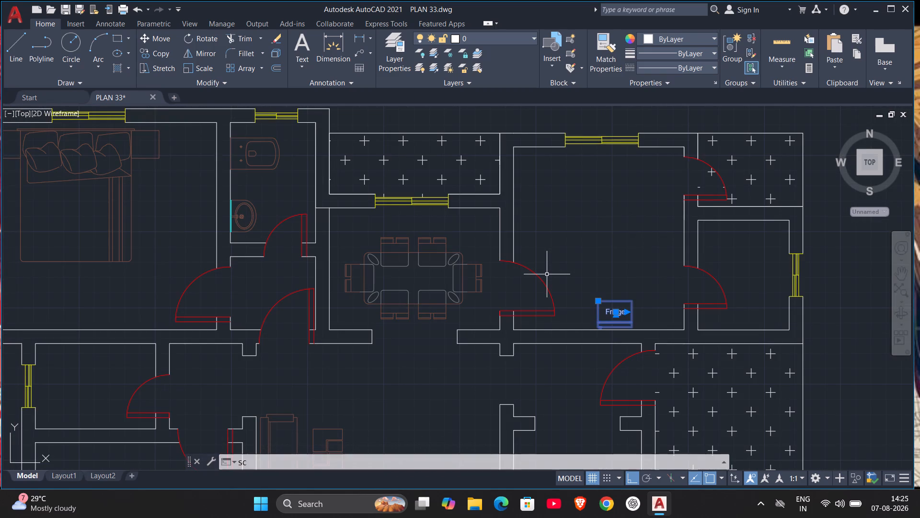
{"action": "scroll", "coordinate": [590, 323], "scroll_direction": "up", "scroll_amount": 4}
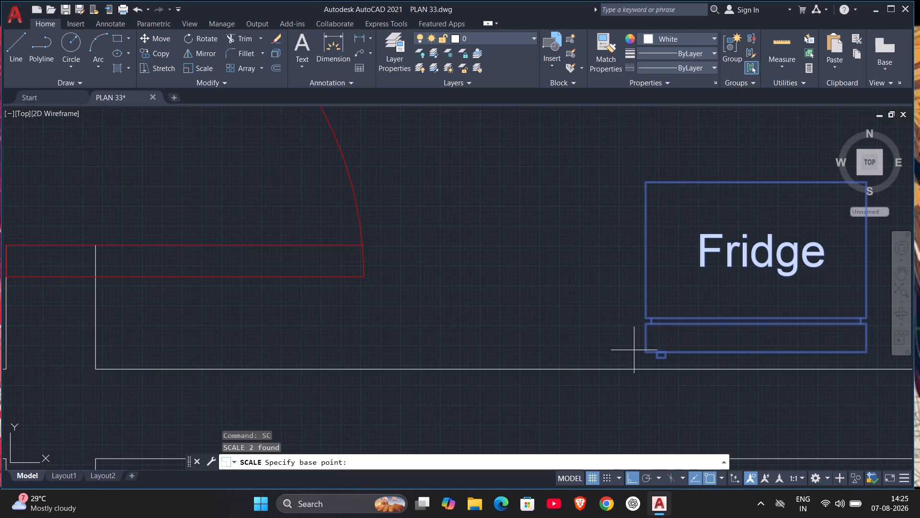
{"action": "left_click", "coordinate": [645, 354]}
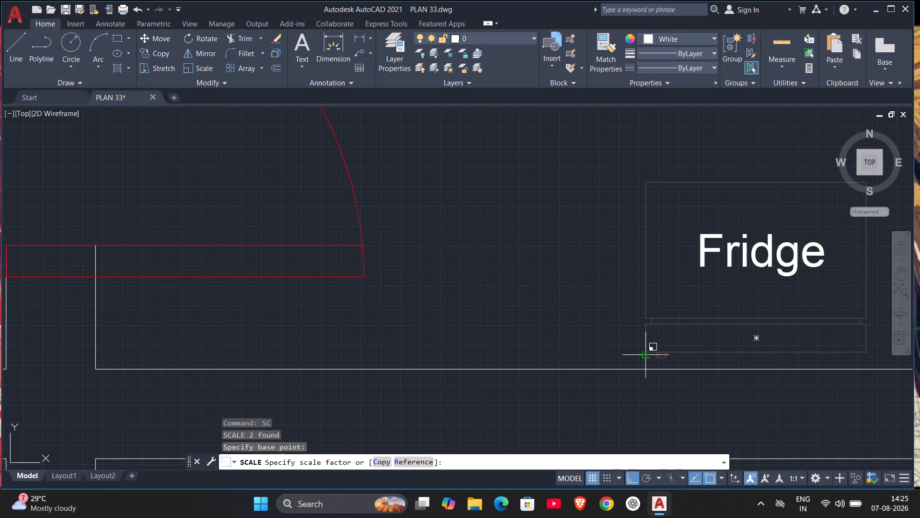
{"action": "scroll", "coordinate": [713, 242], "scroll_direction": "down", "scroll_amount": 3}
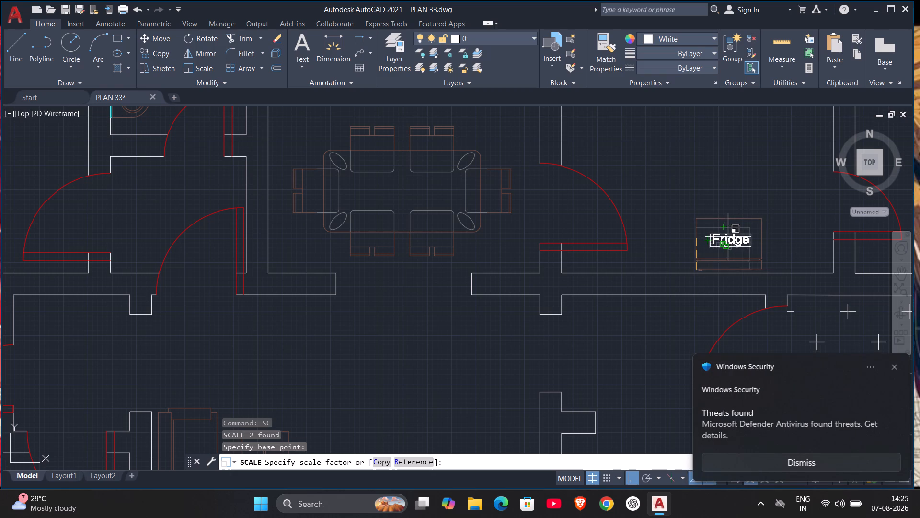
{"action": "left_click", "coordinate": [728, 236]}
{"action": "scroll", "coordinate": [623, 157], "scroll_direction": "down", "scroll_amount": 2}
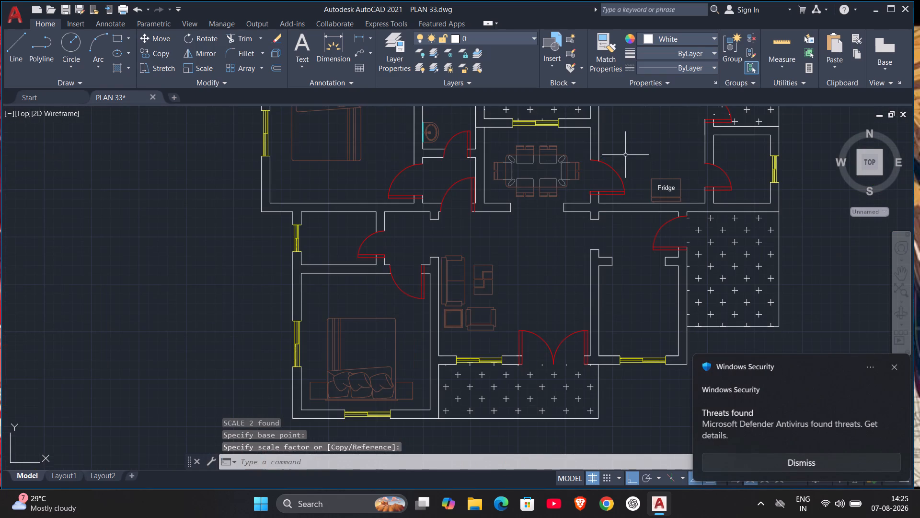
Open the drawing EXTERIOR2(FOR STUDENTS)-1 from Documents and dismiss the missing-references notice.
{"action": "scroll", "coordinate": [625, 154], "scroll_direction": "up", "scroll_amount": 1}
{"action": "middle_click_drag", "start_coordinate": [625, 154], "coordinate": [621, 218]}
{"action": "scroll", "coordinate": [621, 216], "scroll_direction": "down", "scroll_amount": 1}
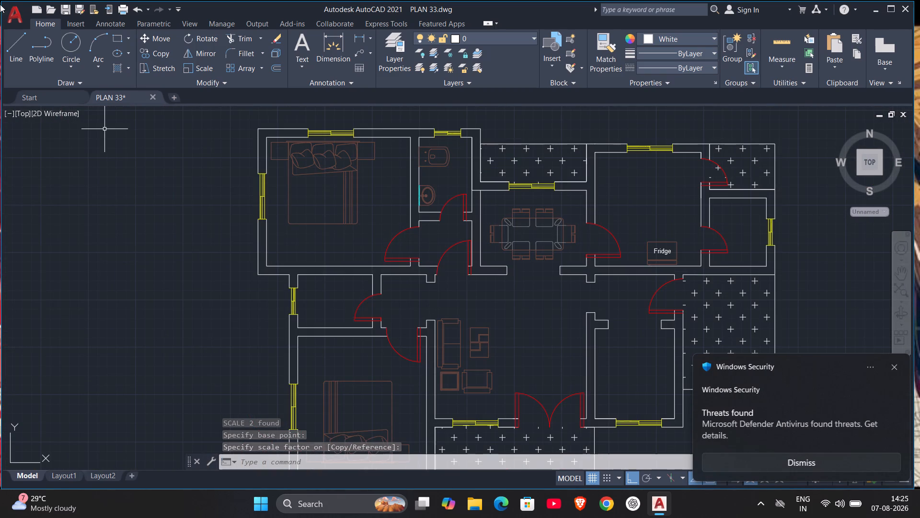
{"action": "left_click", "coordinate": [21, 11]}
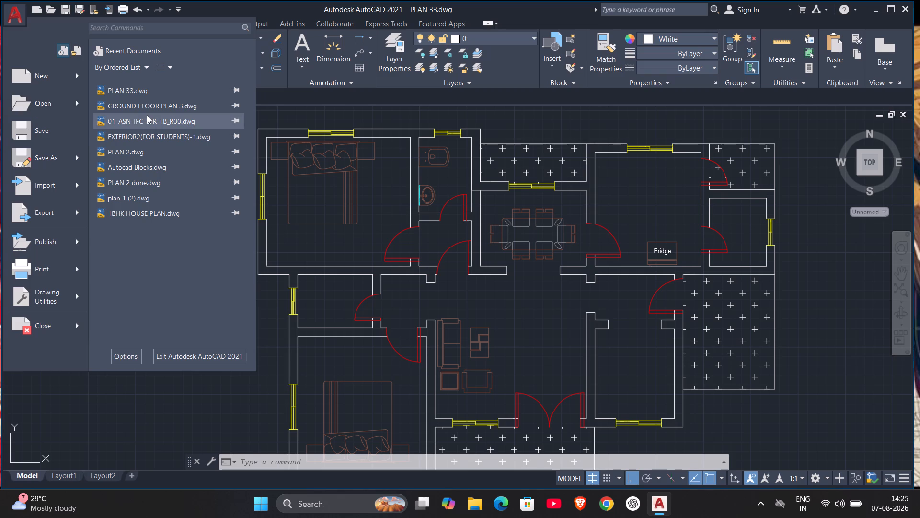
{"action": "left_click", "coordinate": [67, 101]}
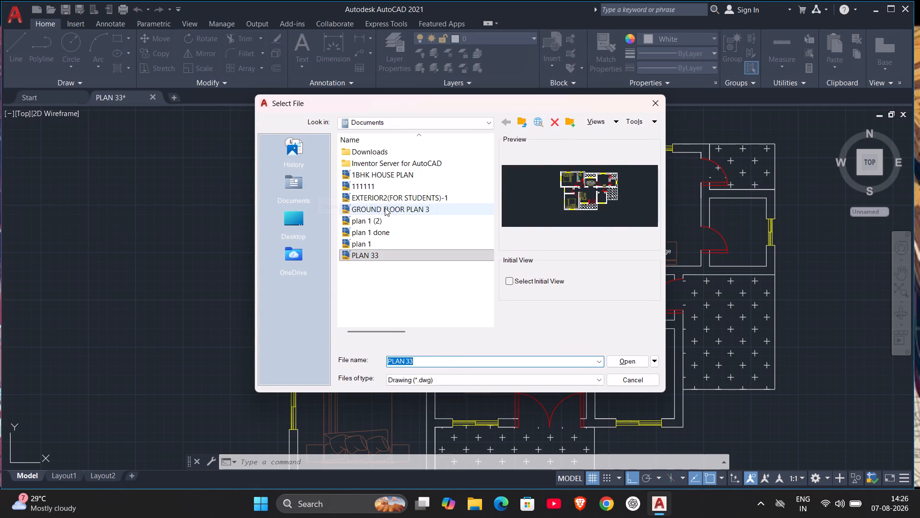
{"action": "left_click", "coordinate": [386, 208]}
{"action": "left_click", "coordinate": [392, 199]}
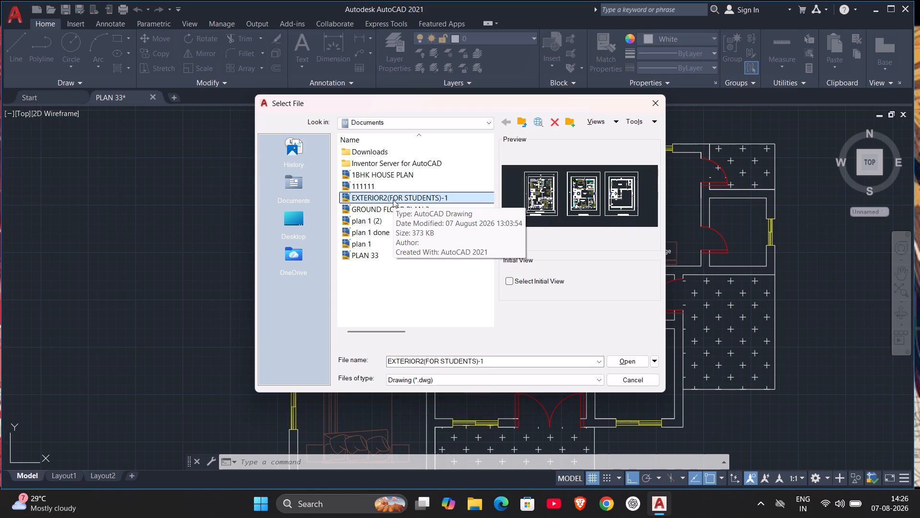
{"action": "left_click", "coordinate": [628, 363]}
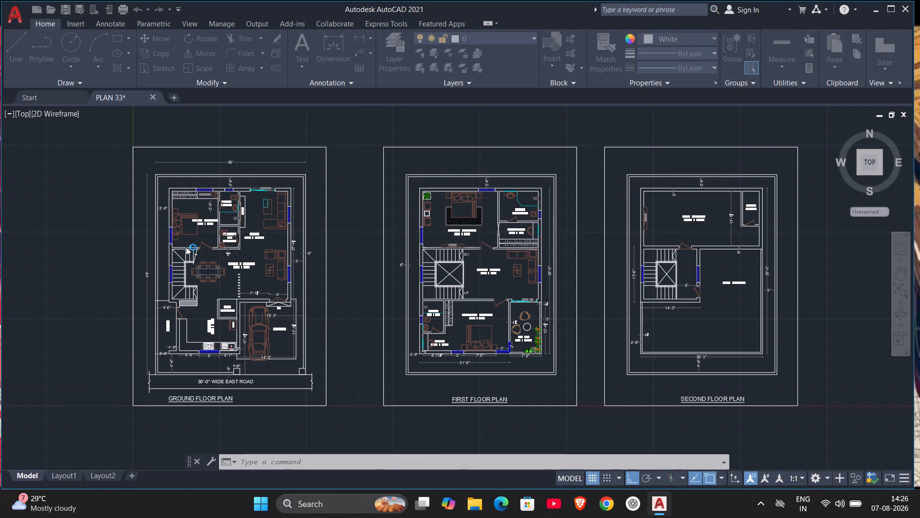
{"action": "scroll", "coordinate": [187, 247], "scroll_direction": "down", "scroll_amount": 4}
{"action": "scroll", "coordinate": [241, 253], "scroll_direction": "up", "scroll_amount": 6}
{"action": "scroll", "coordinate": [287, 221], "scroll_direction": "down", "scroll_amount": 1}
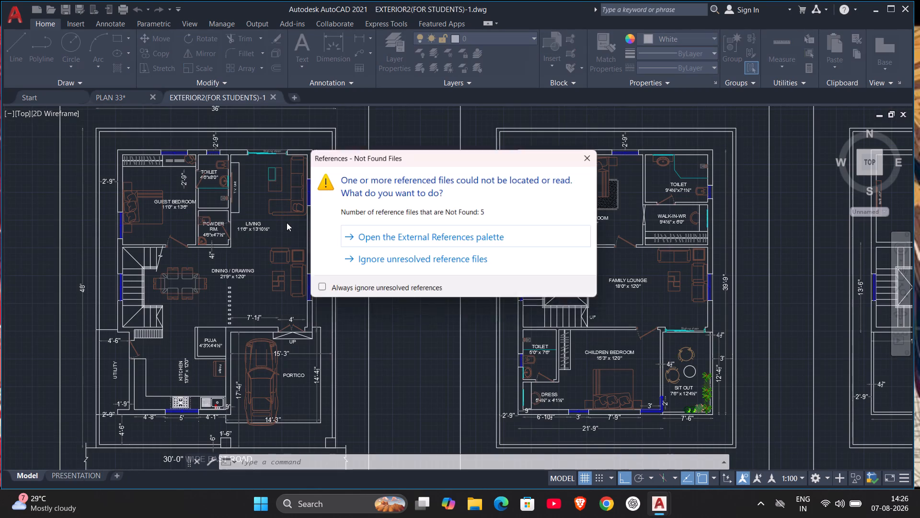
{"action": "scroll", "coordinate": [287, 223], "scroll_direction": "down", "scroll_amount": 2}
{"action": "left_click", "coordinate": [598, 161]}
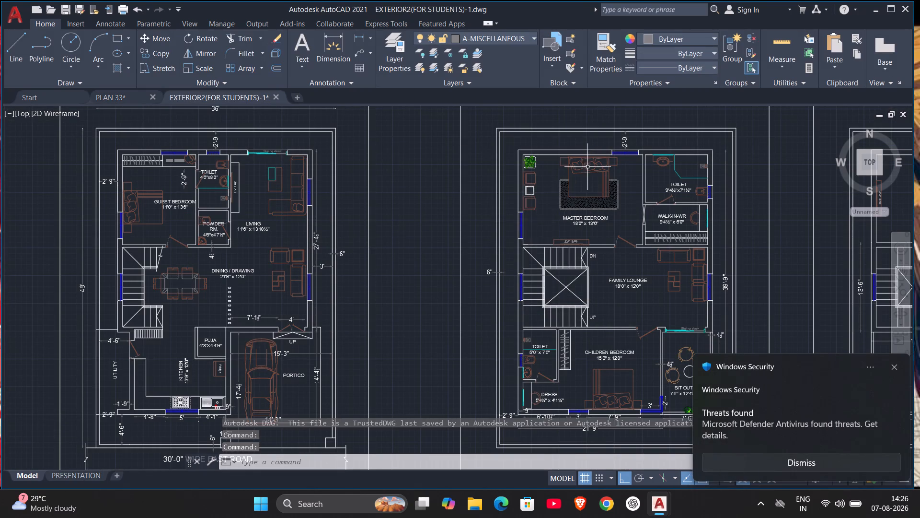
Examine the overall layout of the ground, first and second floor plans.
{"action": "scroll", "coordinate": [456, 291], "scroll_direction": "down", "scroll_amount": 2}
{"action": "scroll", "coordinate": [456, 291], "scroll_direction": "up", "scroll_amount": 2}
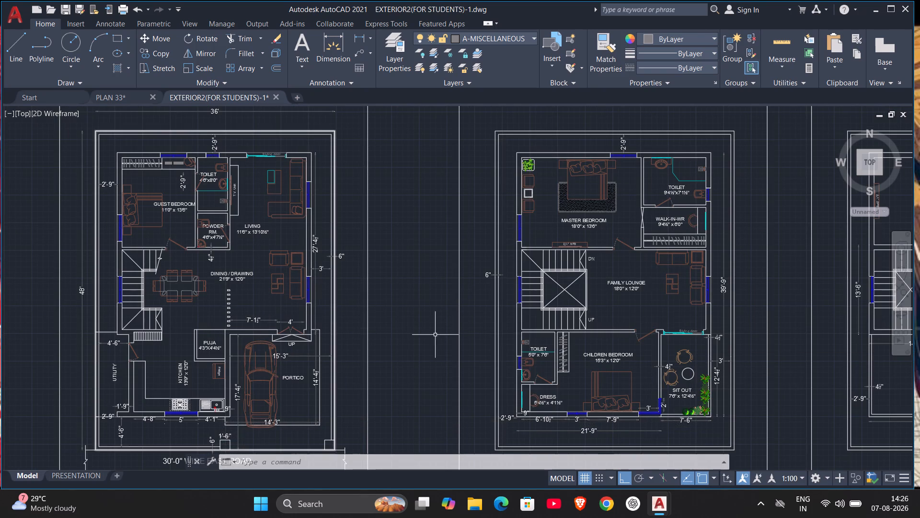
{"action": "scroll", "coordinate": [760, 271], "scroll_direction": "down", "scroll_amount": 1}
{"action": "middle_click_drag", "start_coordinate": [754, 277], "coordinate": [622, 300]}
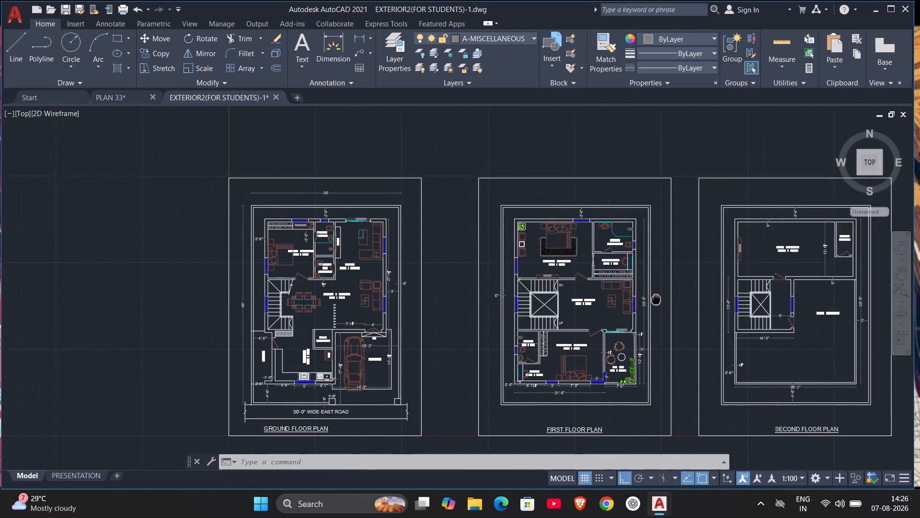
{"action": "middle_click_drag", "start_coordinate": [622, 300], "coordinate": [582, 263]}
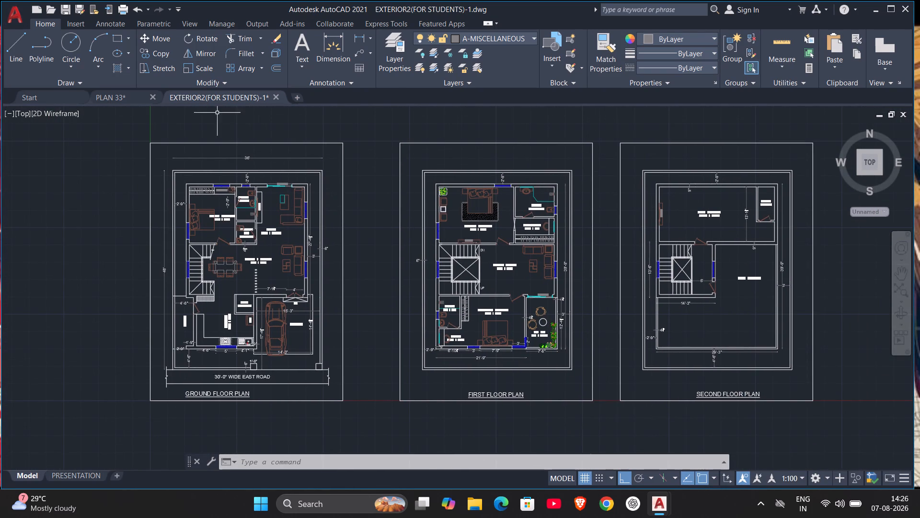
{"action": "scroll", "coordinate": [420, 218], "scroll_direction": "up", "scroll_amount": 2}
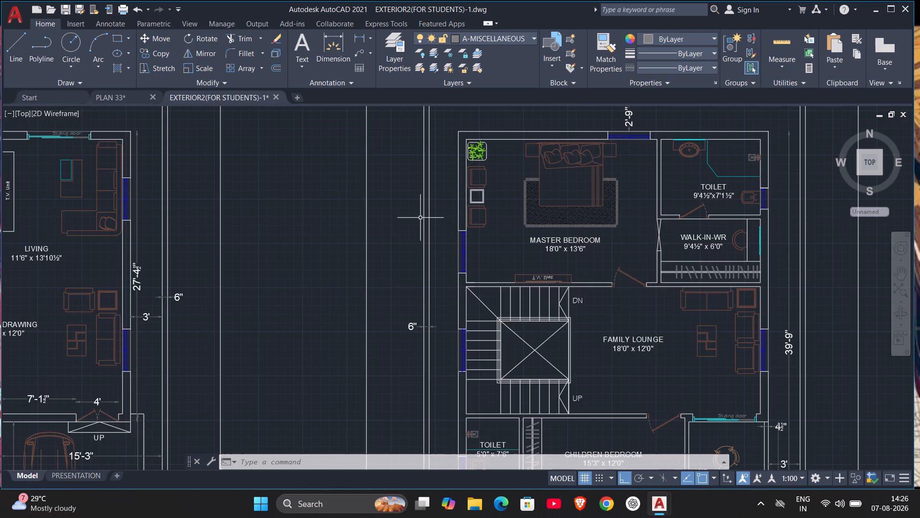
{"action": "scroll", "coordinate": [420, 218], "scroll_direction": "down", "scroll_amount": 1}
{"action": "middle_click_drag", "start_coordinate": [350, 266], "coordinate": [604, 225]}
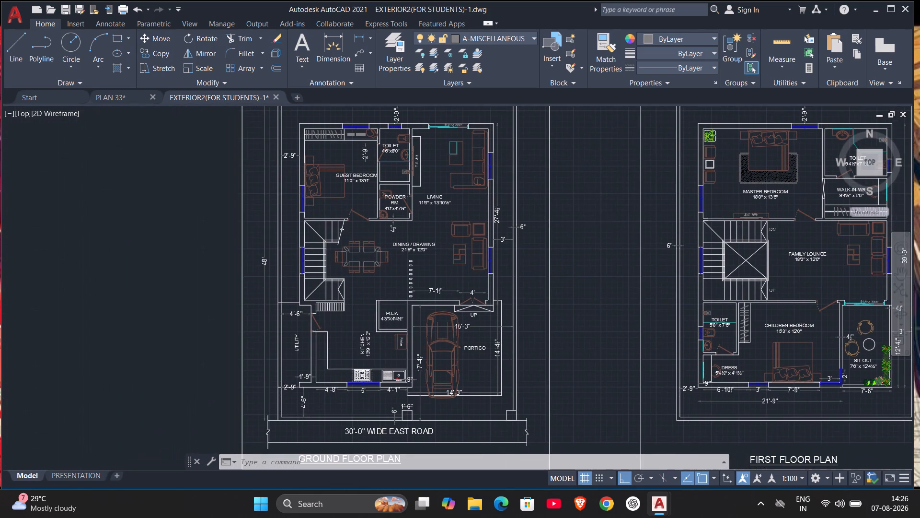
Examine the ground floor plan's kitchen, double entrance door at the portico, and guest bedroom door up close.
{"action": "scroll", "coordinate": [417, 186], "scroll_direction": "up", "scroll_amount": 1}
{"action": "scroll", "coordinate": [415, 258], "scroll_direction": "down", "scroll_amount": 1}
{"action": "middle_click_drag", "start_coordinate": [416, 312], "coordinate": [411, 267]}
{"action": "scroll", "coordinate": [431, 273], "scroll_direction": "up", "scroll_amount": 2}
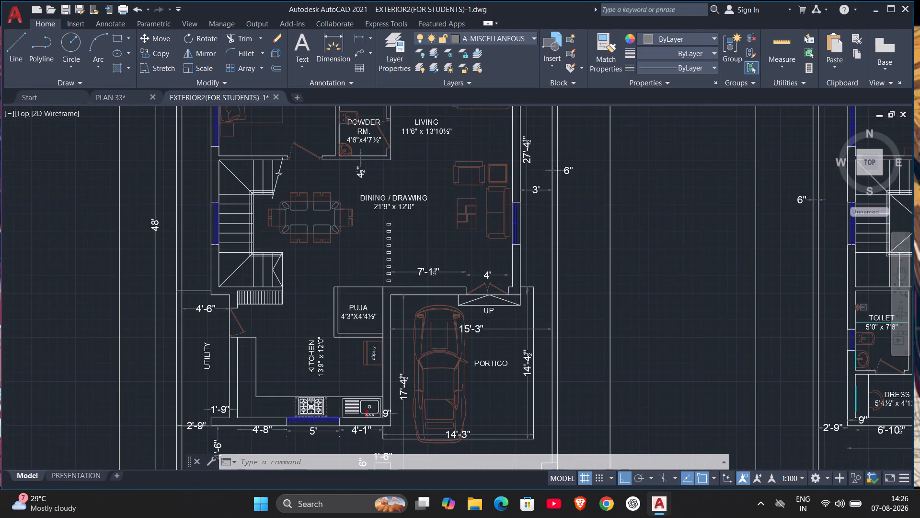
{"action": "scroll", "coordinate": [431, 273], "scroll_direction": "up", "scroll_amount": 2}
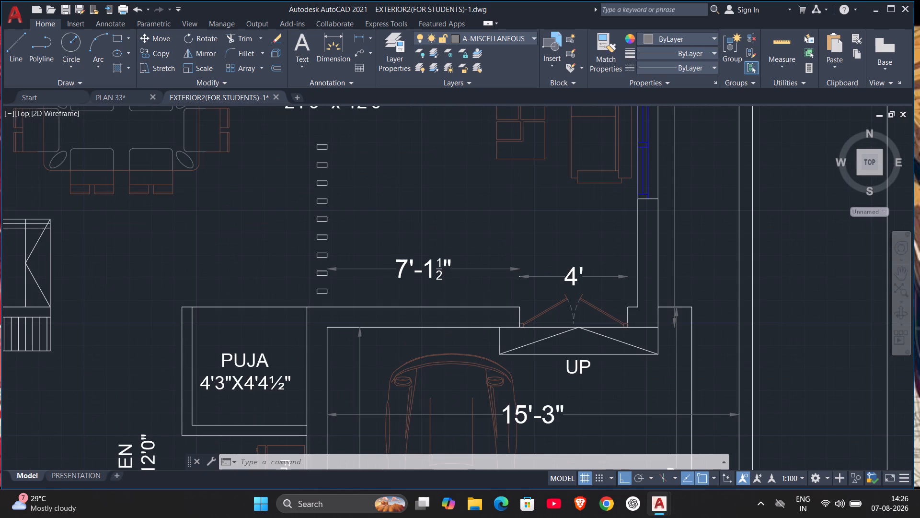
{"action": "scroll", "coordinate": [431, 273], "scroll_direction": "down", "scroll_amount": 2}
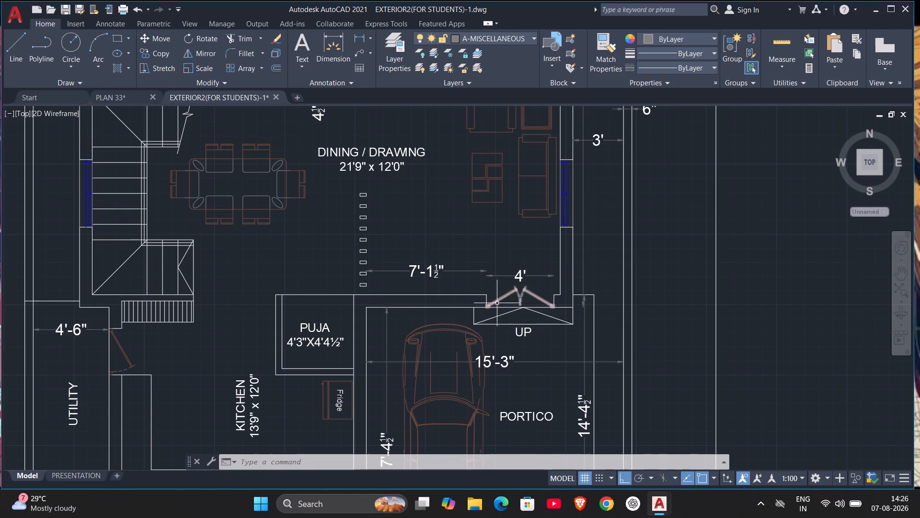
{"action": "scroll", "coordinate": [537, 296], "scroll_direction": "up", "scroll_amount": 3}
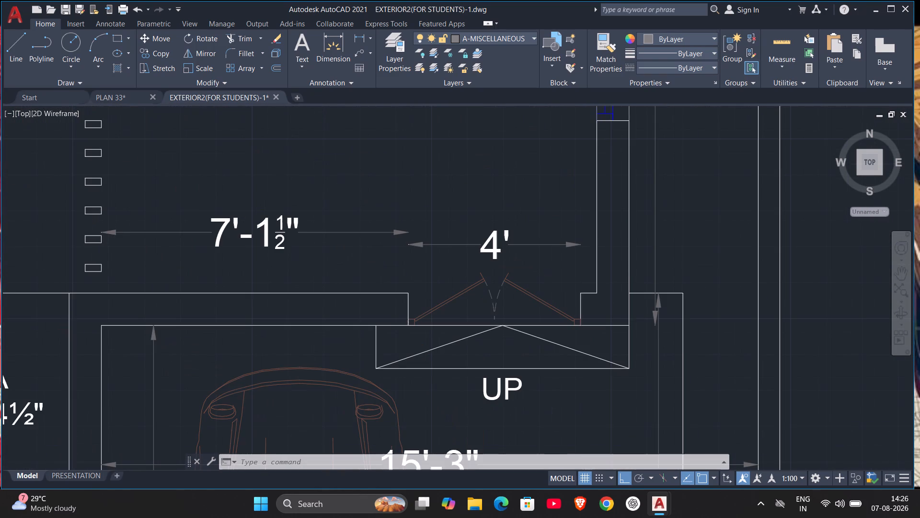
{"action": "scroll", "coordinate": [537, 297], "scroll_direction": "down", "scroll_amount": 2}
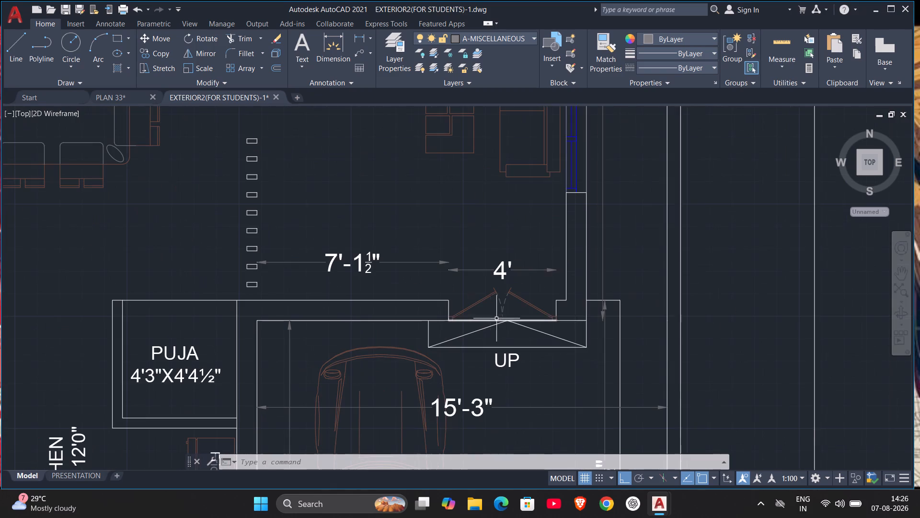
{"action": "middle_click_drag", "start_coordinate": [216, 301], "coordinate": [412, 517]}
{"action": "scroll", "coordinate": [216, 301], "scroll_direction": "down", "scroll_amount": 1}
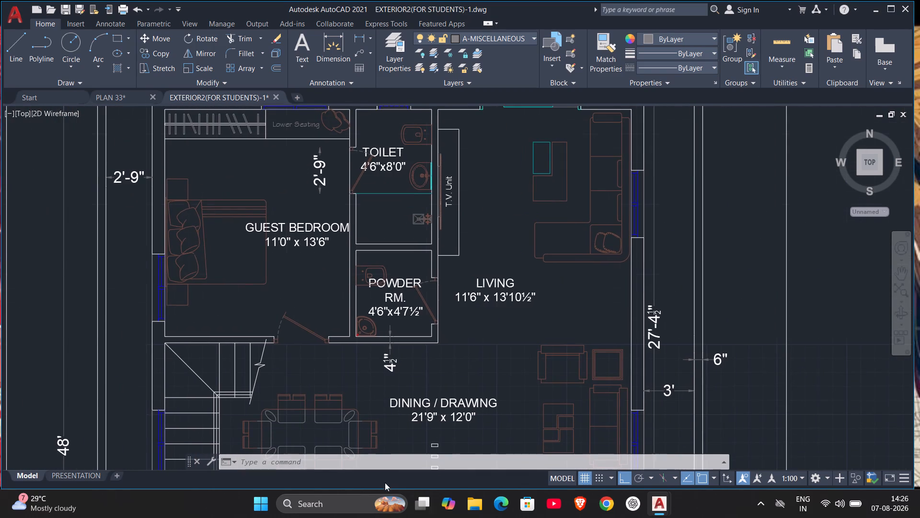
{"action": "scroll", "coordinate": [268, 367], "scroll_direction": "up", "scroll_amount": 3}
{"action": "middle_click_drag", "start_coordinate": [322, 317], "coordinate": [336, 415]}
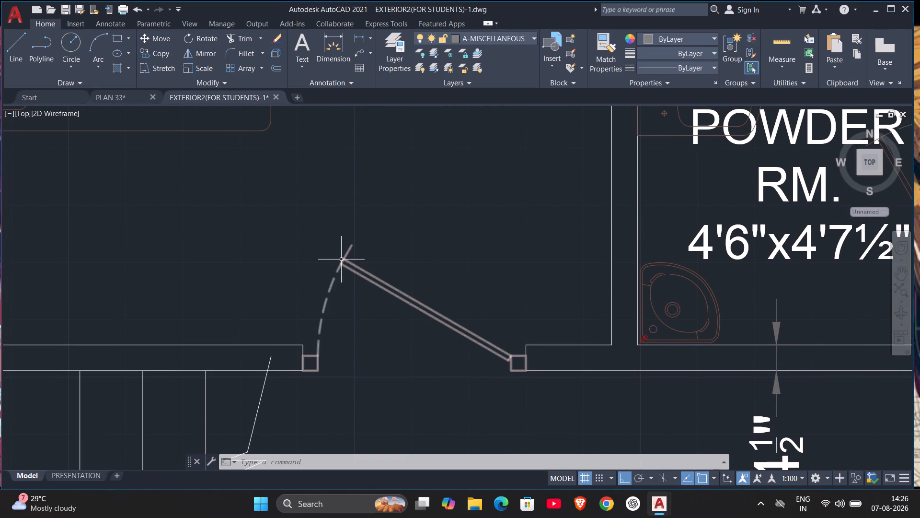
{"action": "scroll", "coordinate": [409, 356], "scroll_direction": "down", "scroll_amount": 1}
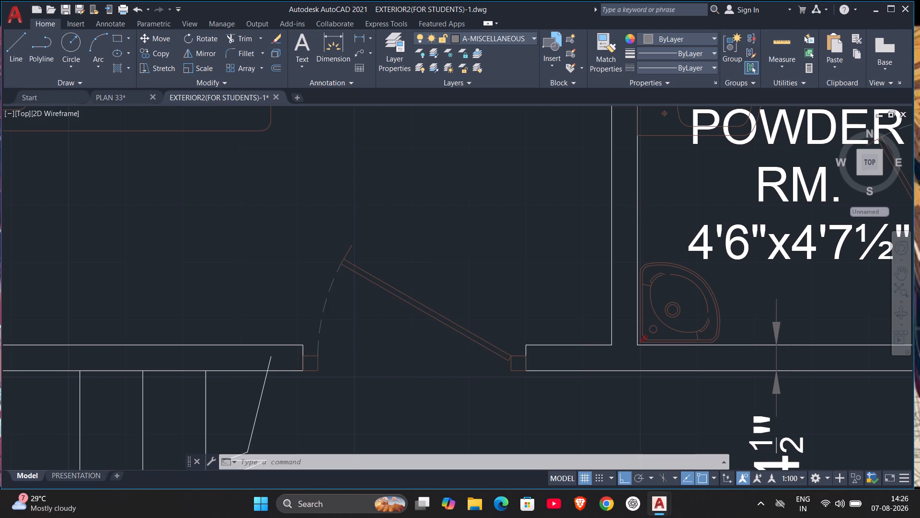
Examine the ground floor plan's guest bedroom, powder room, living and dining areas, including the dining table and seating layout.
{"action": "scroll", "coordinate": [409, 356], "scroll_direction": "down", "scroll_amount": 1}
{"action": "middle_click_drag", "start_coordinate": [410, 356], "coordinate": [366, 251]}
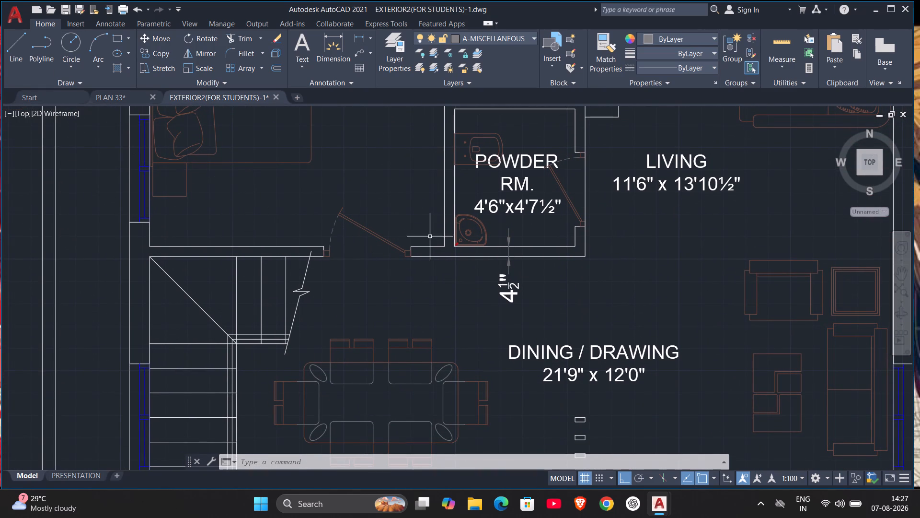
{"action": "scroll", "coordinate": [430, 236], "scroll_direction": "down", "scroll_amount": 1}
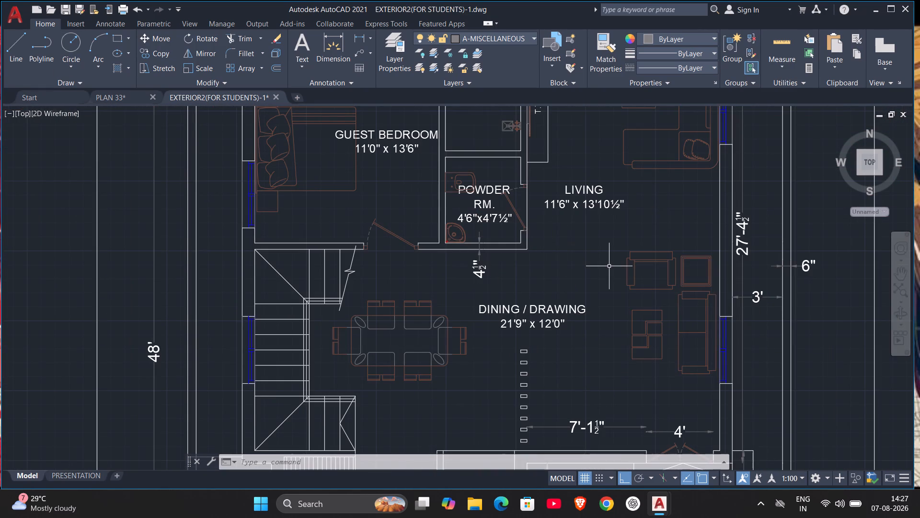
{"action": "scroll", "coordinate": [642, 241], "scroll_direction": "down", "scroll_amount": 1}
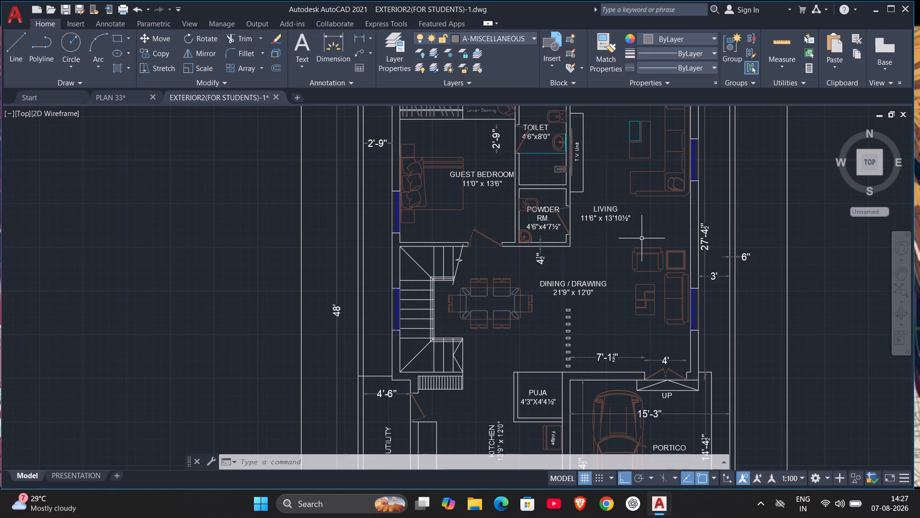
{"action": "scroll", "coordinate": [642, 238], "scroll_direction": "down", "scroll_amount": 1}
{"action": "scroll", "coordinate": [642, 238], "scroll_direction": "up", "scroll_amount": 1}
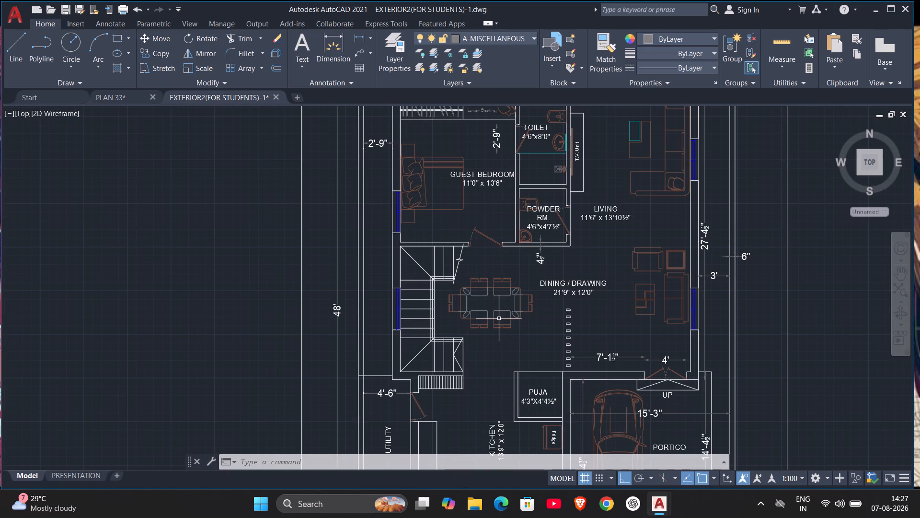
{"action": "scroll", "coordinate": [499, 319], "scroll_direction": "up", "scroll_amount": 1}
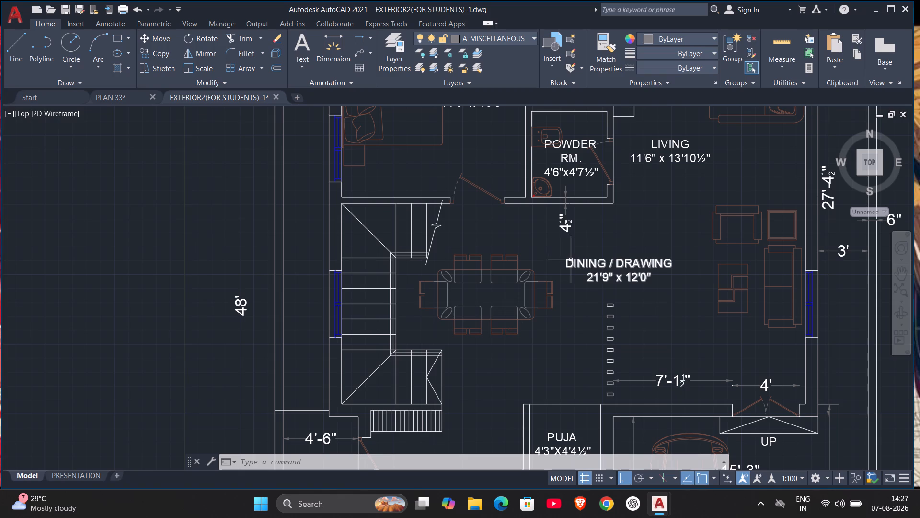
{"action": "scroll", "coordinate": [572, 264], "scroll_direction": "down", "scroll_amount": 2}
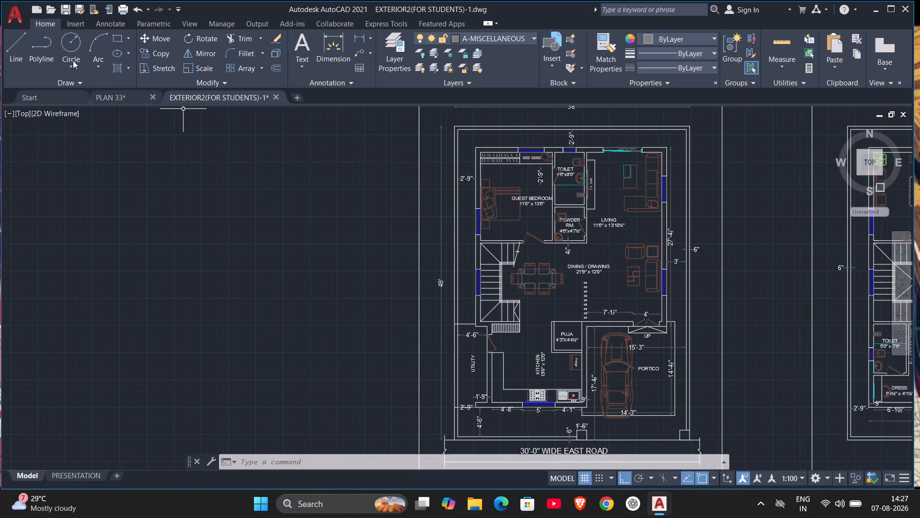
Switch to the PLAN 33 drawing and review its furnished rooms, dining area and fridge.
{"action": "left_click", "coordinate": [120, 95]}
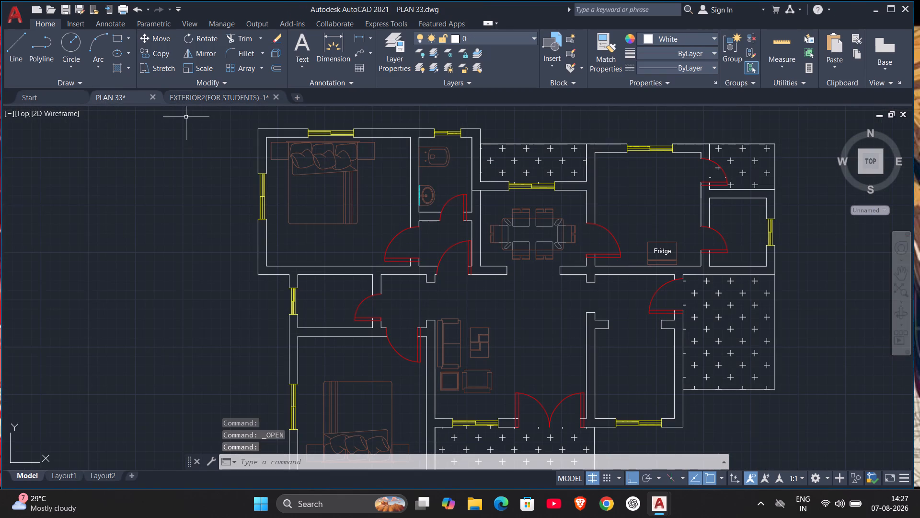
{"action": "scroll", "coordinate": [170, 116], "scroll_direction": "down", "scroll_amount": 2}
{"action": "scroll", "coordinate": [157, 123], "scroll_direction": "up", "scroll_amount": 2}
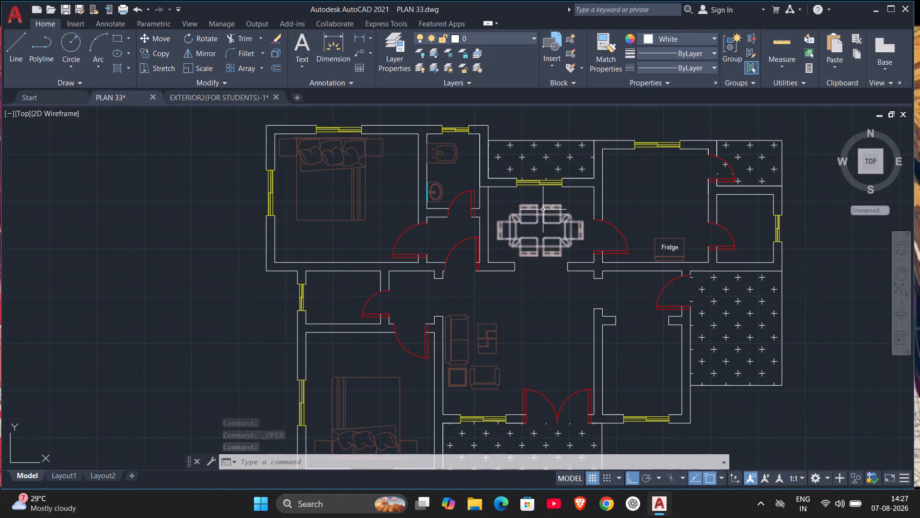
{"action": "scroll", "coordinate": [542, 209], "scroll_direction": "up", "scroll_amount": 1}
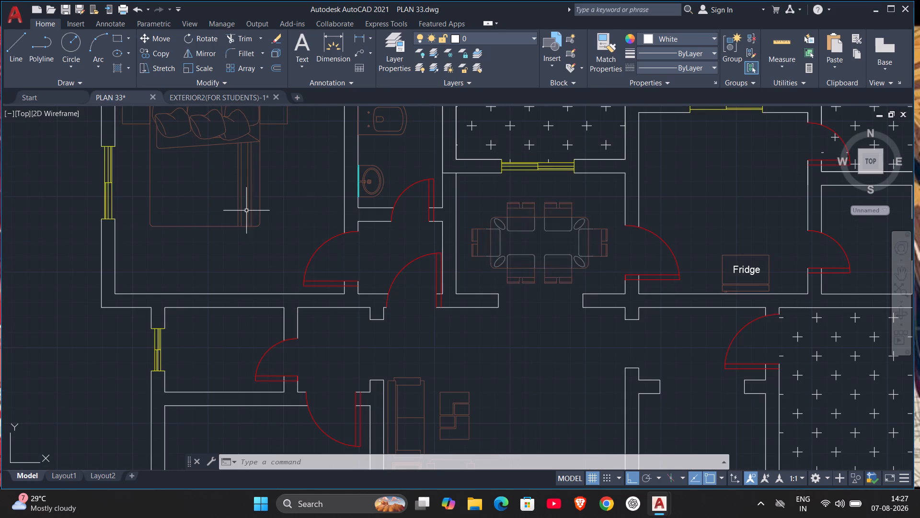
{"action": "scroll", "coordinate": [230, 211], "scroll_direction": "down", "scroll_amount": 2}
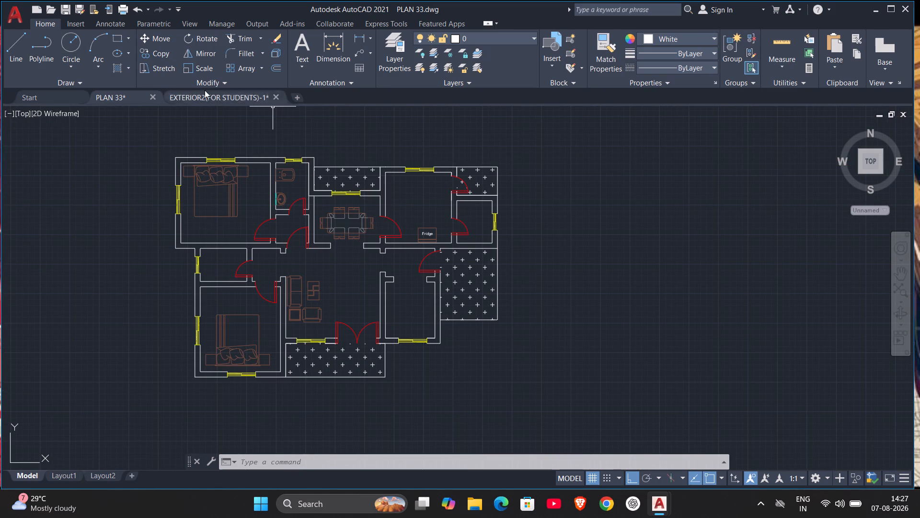
Preview the drawings stored in Documents and open 1BHK HOUSE PLAN.
{"action": "left_click", "coordinate": [21, 14]}
{"action": "left_click", "coordinate": [73, 107]}
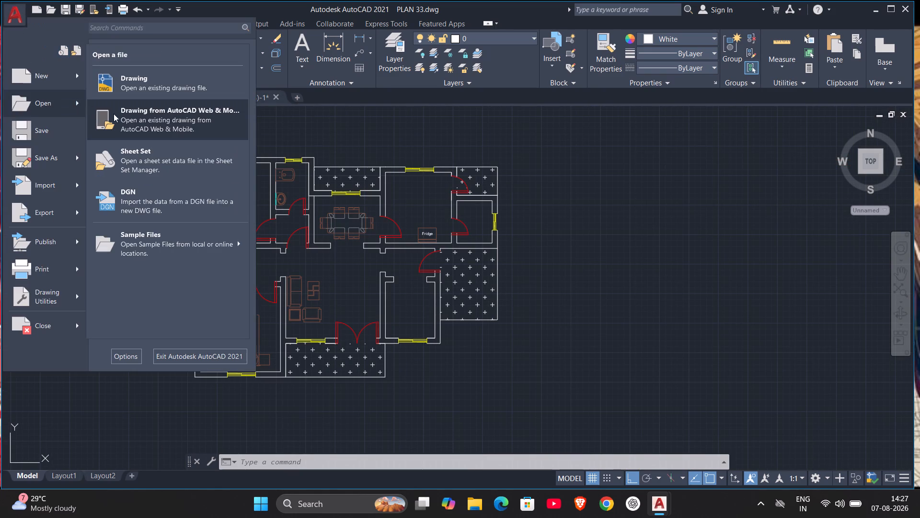
{"action": "left_click", "coordinate": [50, 102]}
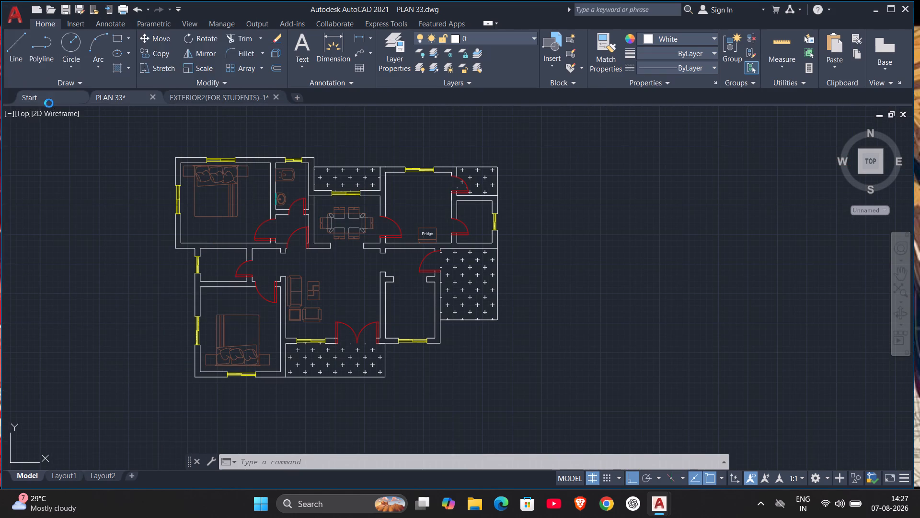
{"action": "left_click", "coordinate": [359, 185]}
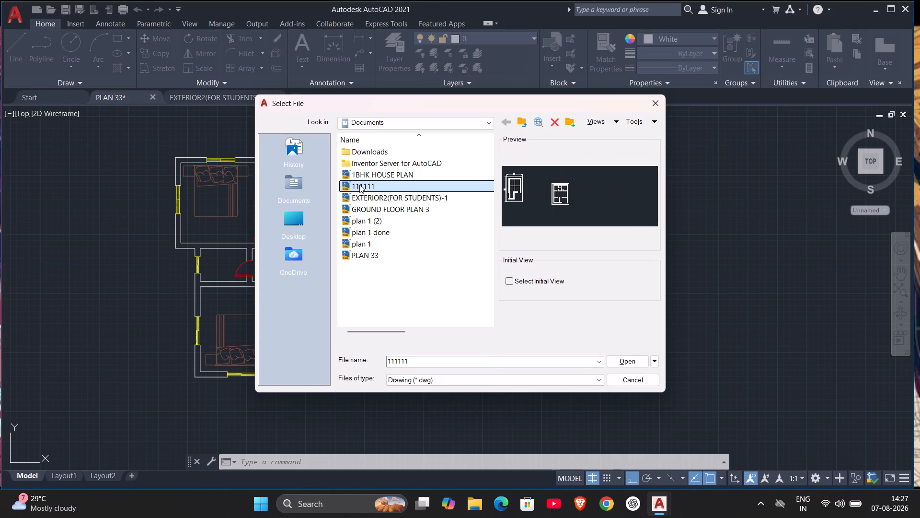
{"action": "left_click", "coordinate": [381, 196]}
{"action": "left_click", "coordinate": [384, 210]}
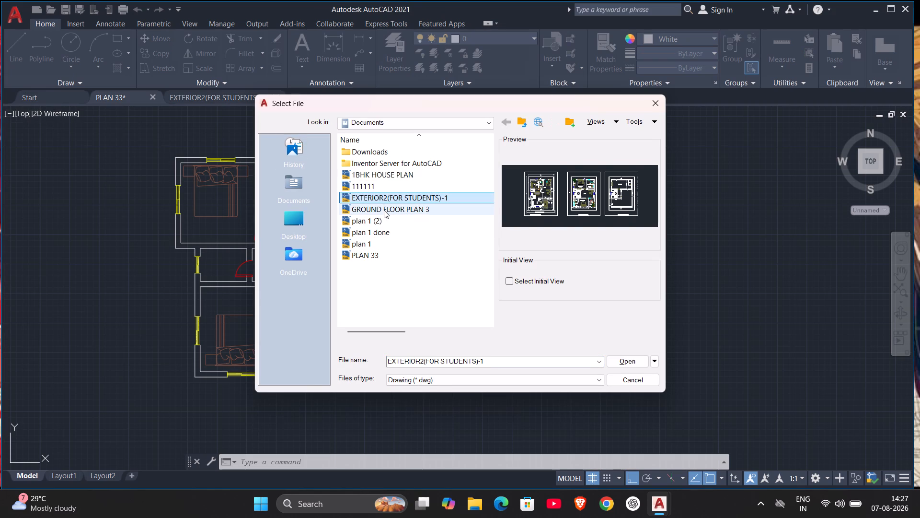
{"action": "left_click", "coordinate": [383, 219]}
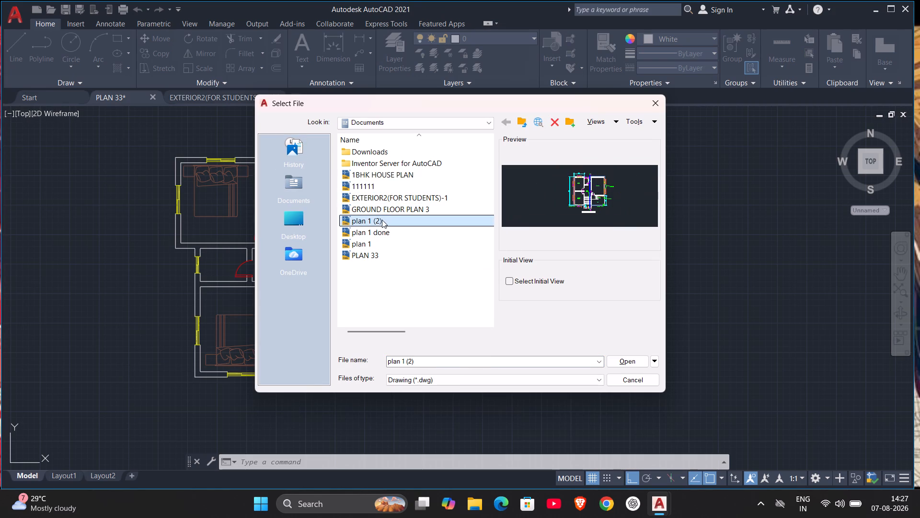
{"action": "left_click", "coordinate": [378, 230]}
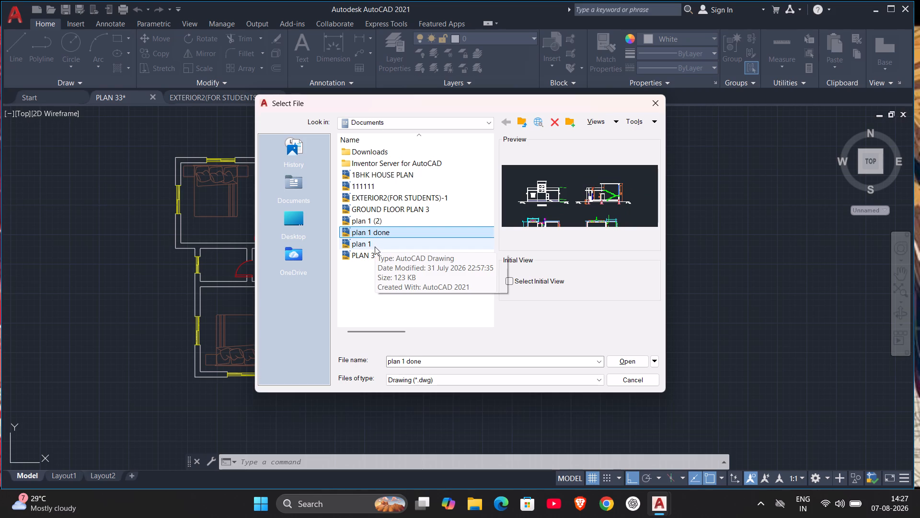
{"action": "left_click", "coordinate": [380, 247]}
{"action": "left_click", "coordinate": [377, 254]}
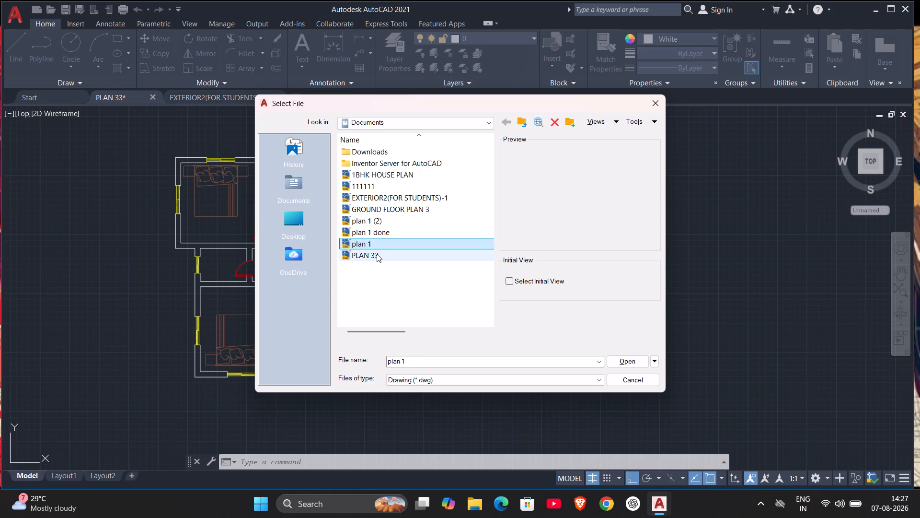
{"action": "left_click", "coordinate": [369, 198]}
{"action": "left_click", "coordinate": [373, 177]}
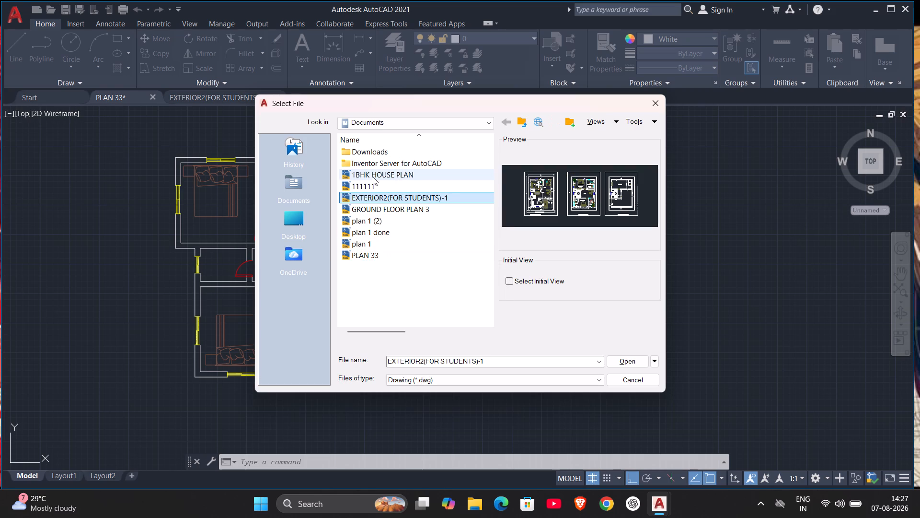
{"action": "left_click", "coordinate": [373, 161]}
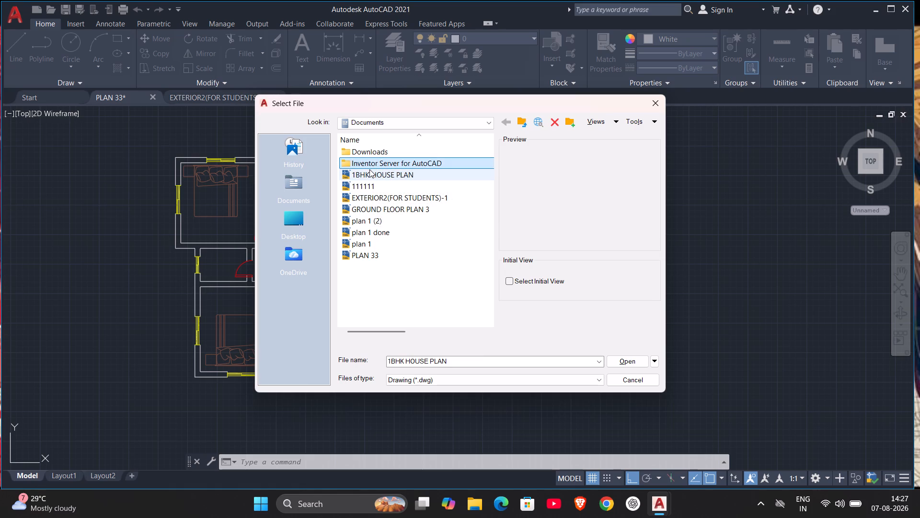
{"action": "left_click", "coordinate": [373, 151]}
{"action": "left_click", "coordinate": [377, 173]}
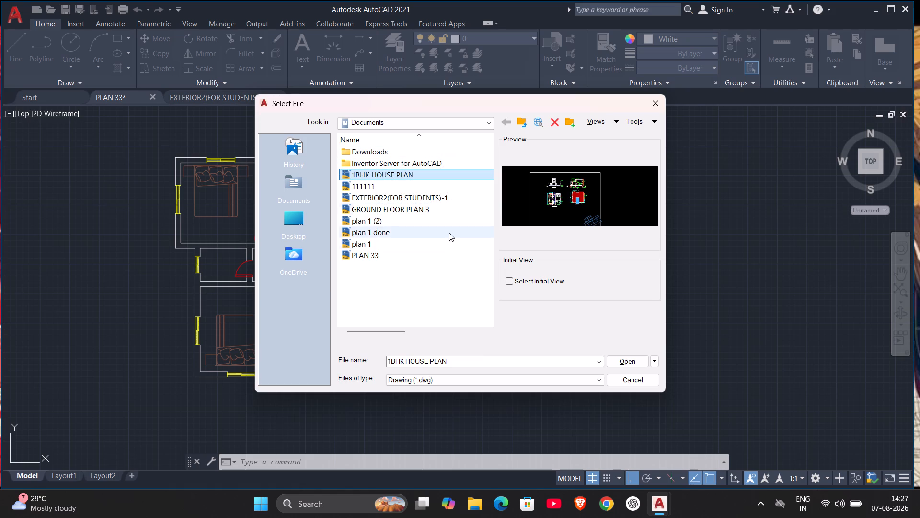
{"action": "left_click", "coordinate": [621, 359]}
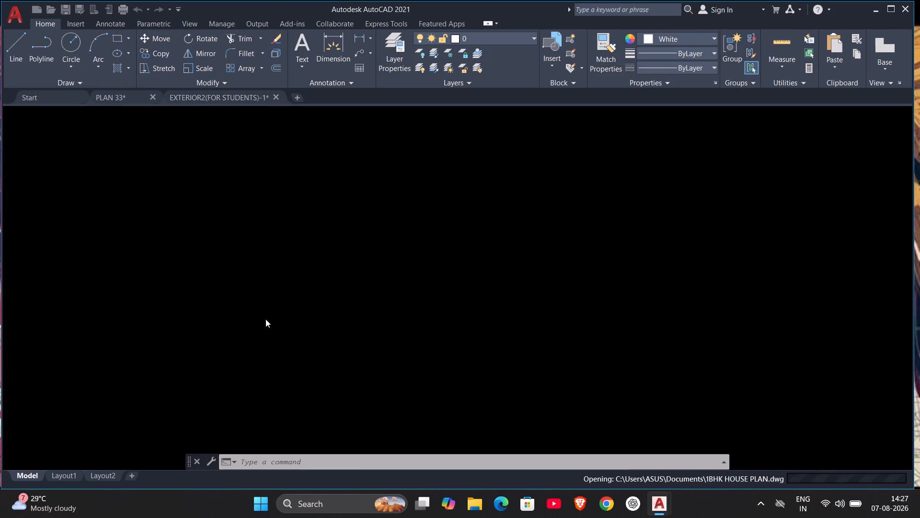
Set the visual style of the 1BHK HOUSE PLAN view to 2D Wireframe.
{"action": "scroll", "coordinate": [350, 319], "scroll_direction": "down", "scroll_amount": 3}
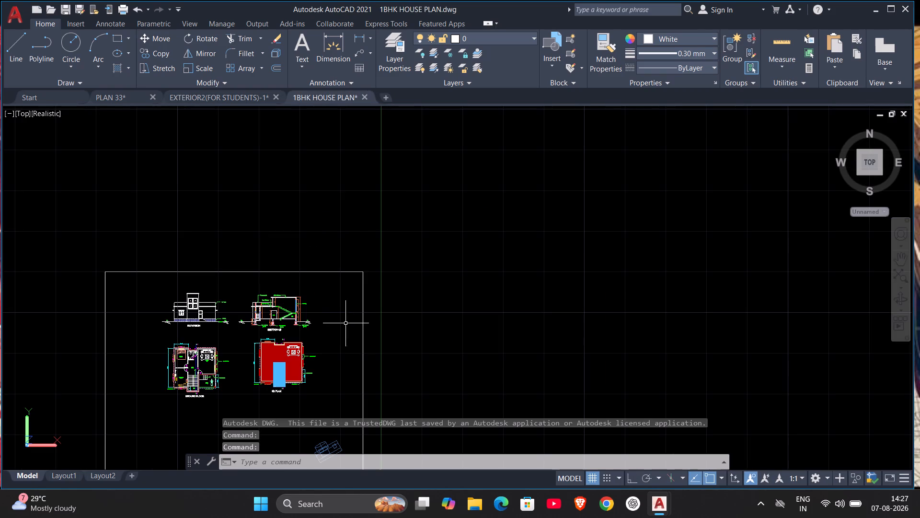
{"action": "middle_click_drag", "start_coordinate": [311, 341], "coordinate": [475, 261]}
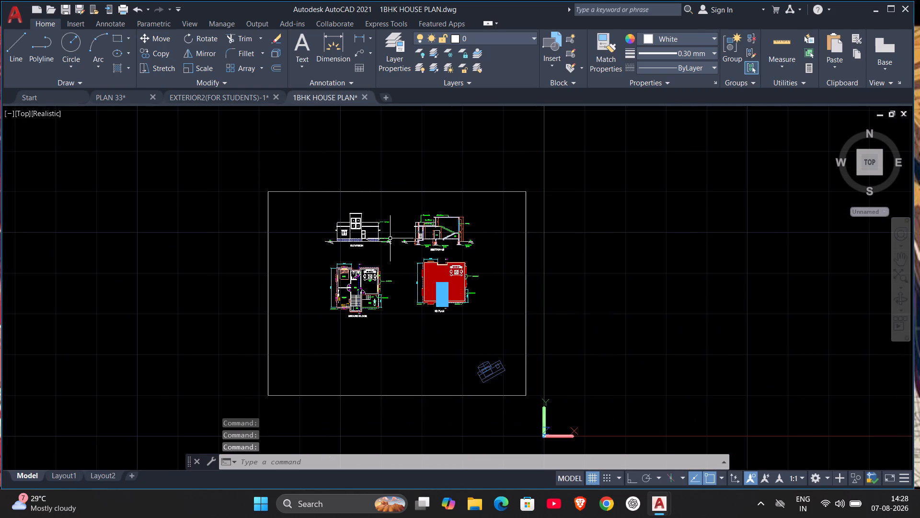
{"action": "left_click", "coordinate": [39, 112]}
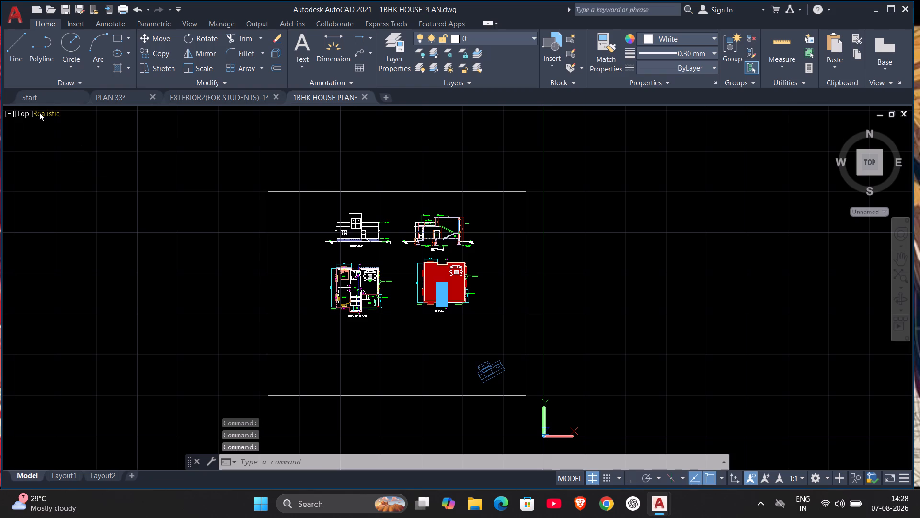
{"action": "left_click", "coordinate": [46, 113]}
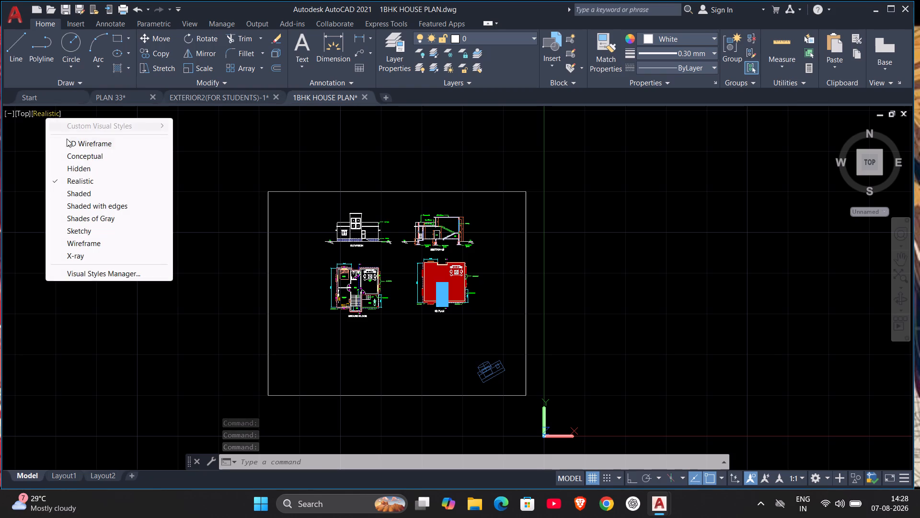
{"action": "left_click", "coordinate": [74, 143]}
Examine the ground floor plan's kitchen room up close, including the stove, sink counter and fridge.
{"action": "scroll", "coordinate": [344, 293], "scroll_direction": "up", "scroll_amount": 5}
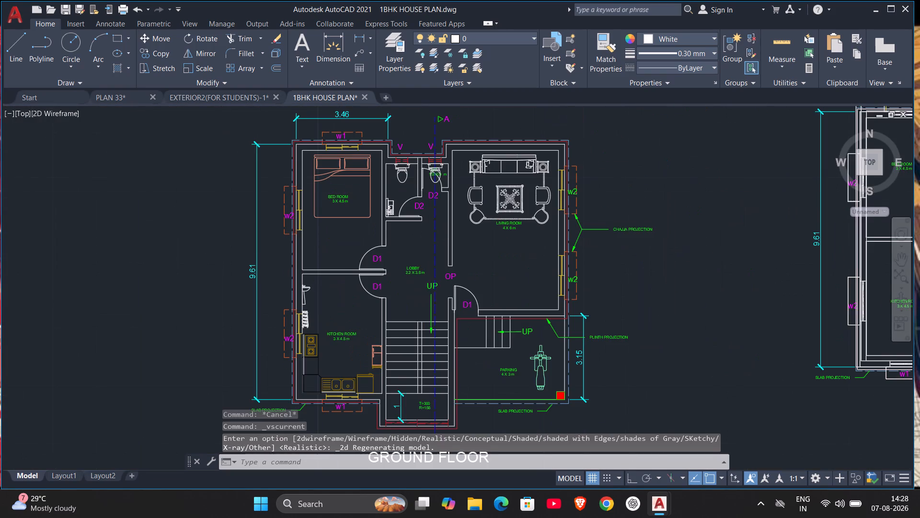
{"action": "scroll", "coordinate": [344, 292], "scroll_direction": "down", "scroll_amount": 1}
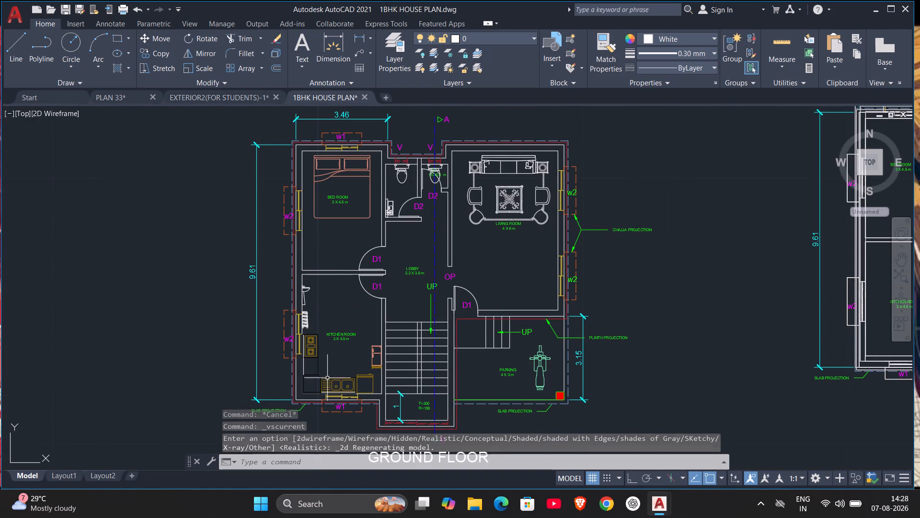
{"action": "scroll", "coordinate": [333, 382], "scroll_direction": "down", "scroll_amount": 1}
{"action": "middle_click_drag", "start_coordinate": [333, 375], "coordinate": [345, 328]}
{"action": "scroll", "coordinate": [326, 328], "scroll_direction": "up", "scroll_amount": 2}
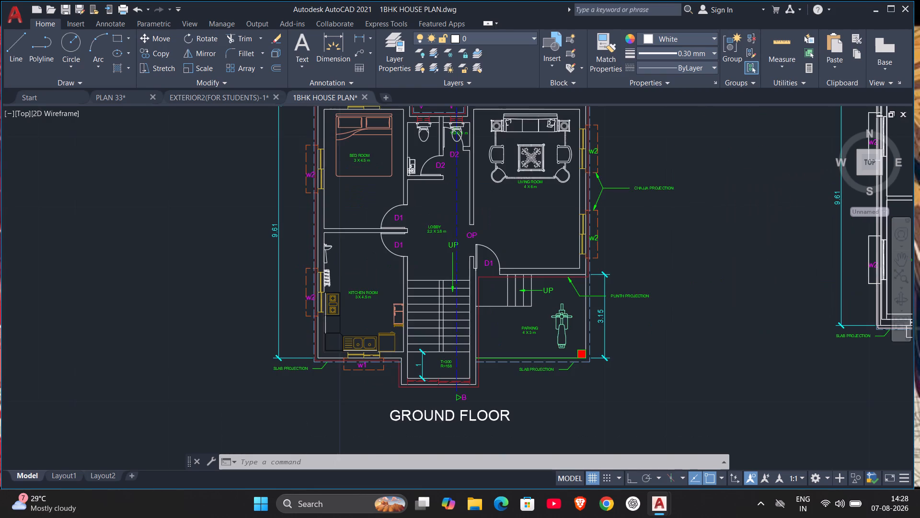
{"action": "scroll", "coordinate": [326, 328], "scroll_direction": "up", "scroll_amount": 1}
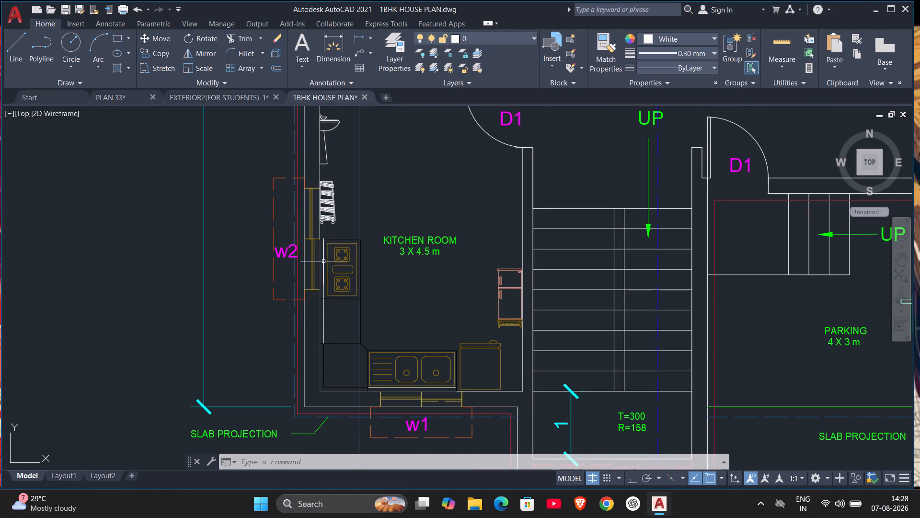
{"action": "scroll", "coordinate": [345, 269], "scroll_direction": "up", "scroll_amount": 1}
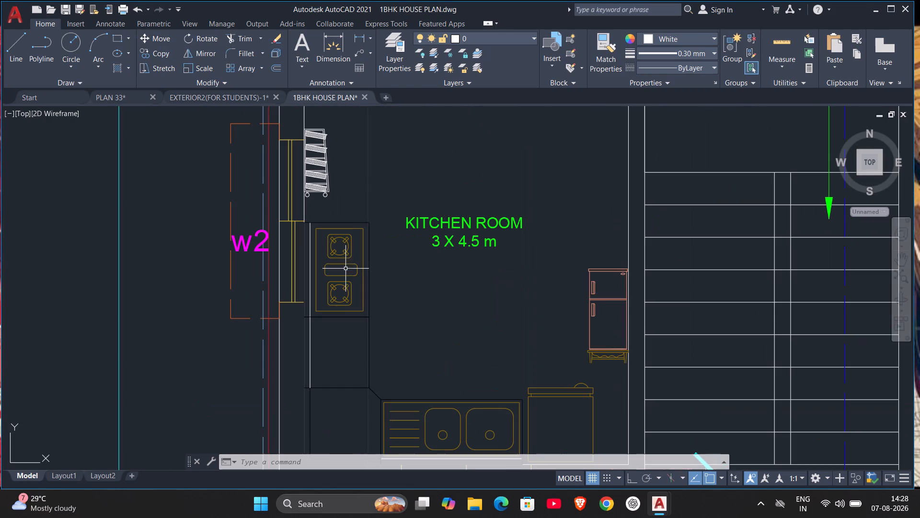
{"action": "scroll", "coordinate": [345, 269], "scroll_direction": "up", "scroll_amount": 1}
{"action": "scroll", "coordinate": [345, 269], "scroll_direction": "down", "scroll_amount": 1}
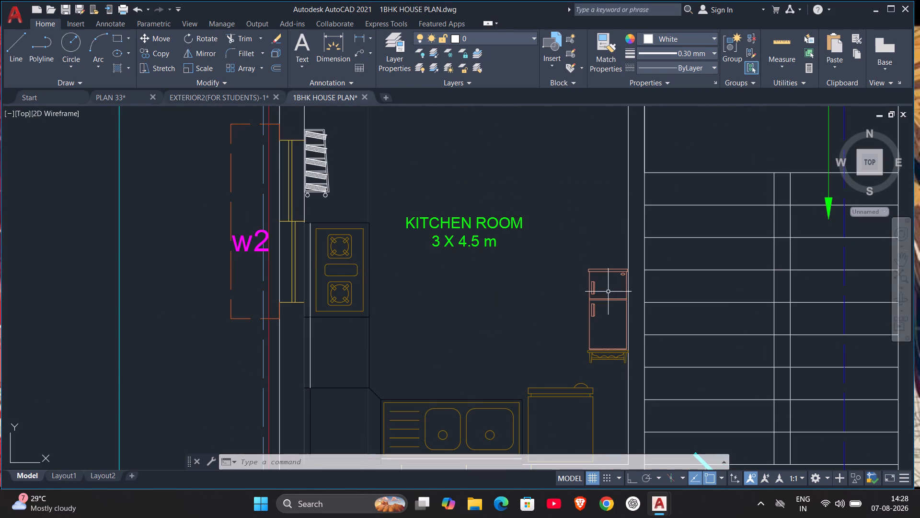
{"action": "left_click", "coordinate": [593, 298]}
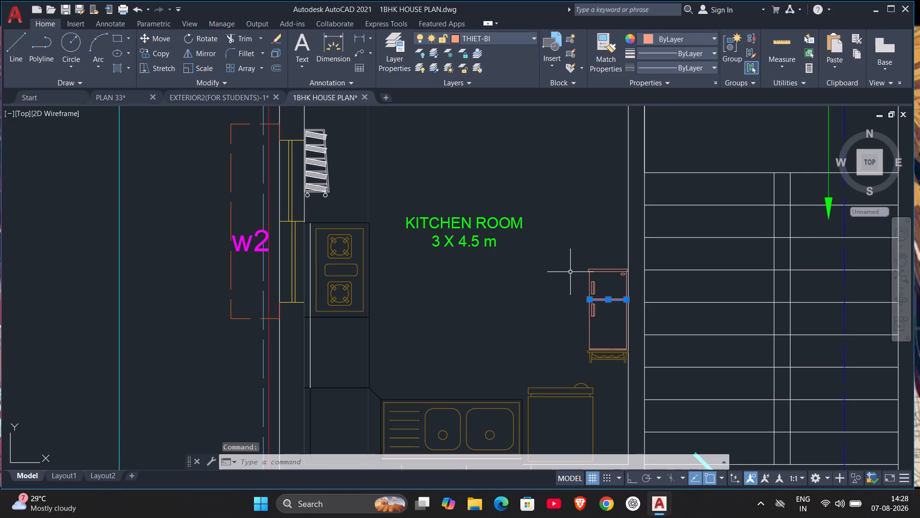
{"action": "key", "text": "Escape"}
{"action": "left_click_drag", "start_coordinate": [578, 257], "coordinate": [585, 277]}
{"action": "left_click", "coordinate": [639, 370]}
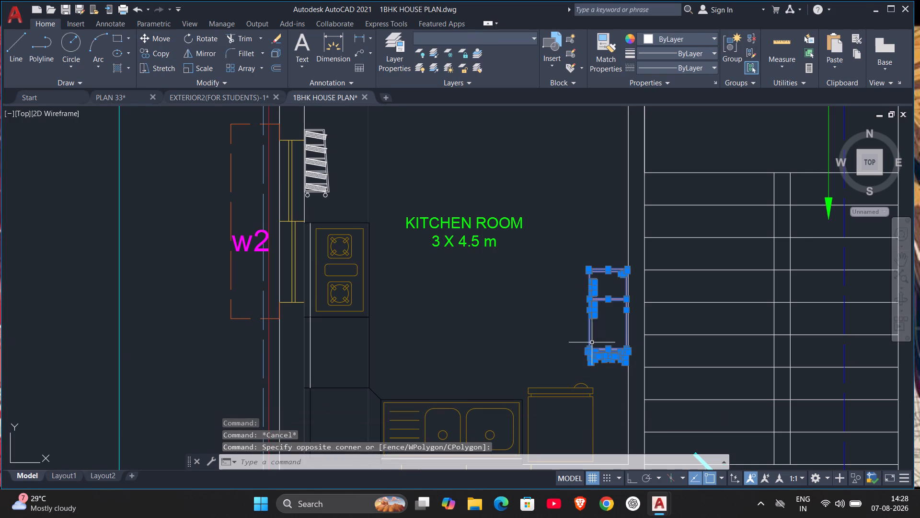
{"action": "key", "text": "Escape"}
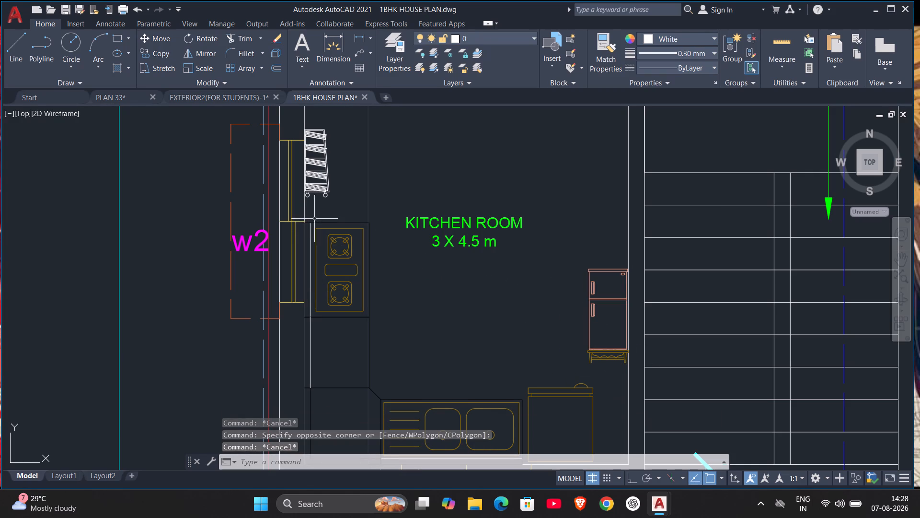
Copy the kitchen room's complete L-shaped counter with its stove, double sink, inner edge lines and the adjoining appliance to the clipboard.
{"action": "left_click", "coordinate": [381, 217]}
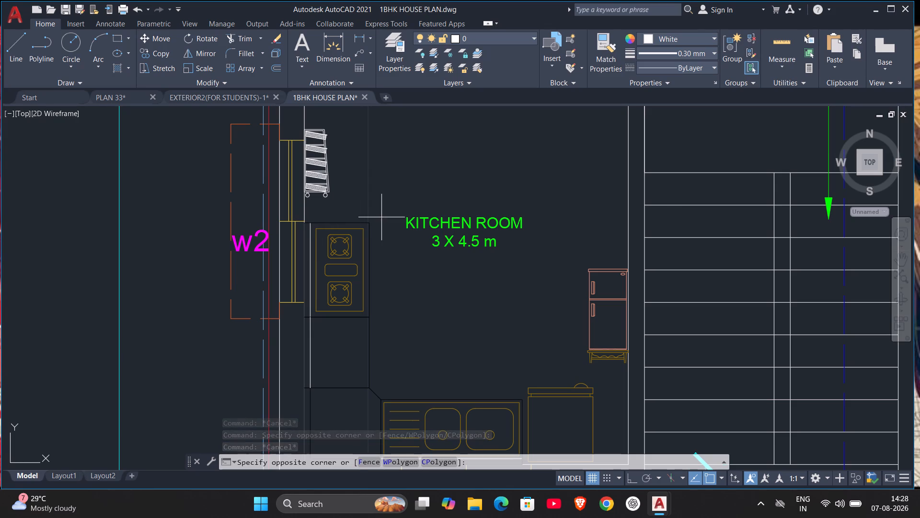
{"action": "left_click", "coordinate": [344, 414]}
{"action": "middle_click_drag", "start_coordinate": [545, 388], "coordinate": [500, 326]}
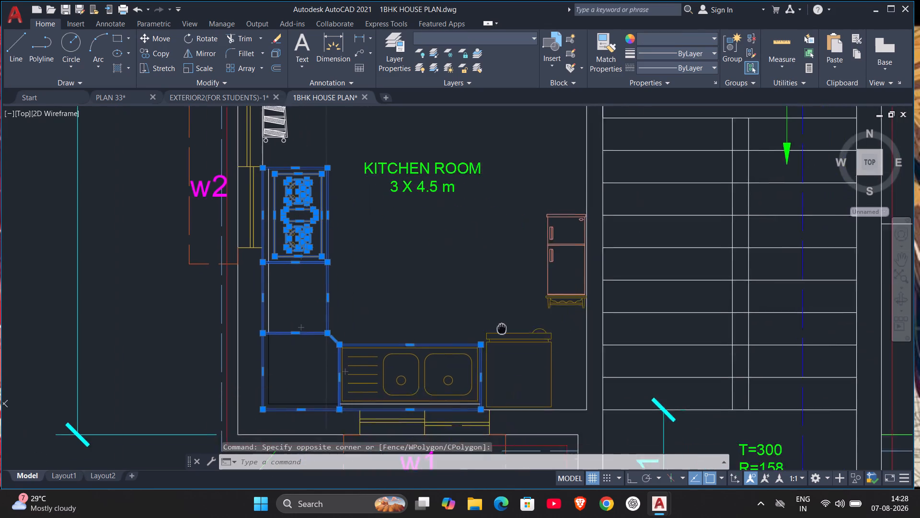
{"action": "middle_click_drag", "start_coordinate": [500, 326], "coordinate": [492, 280]}
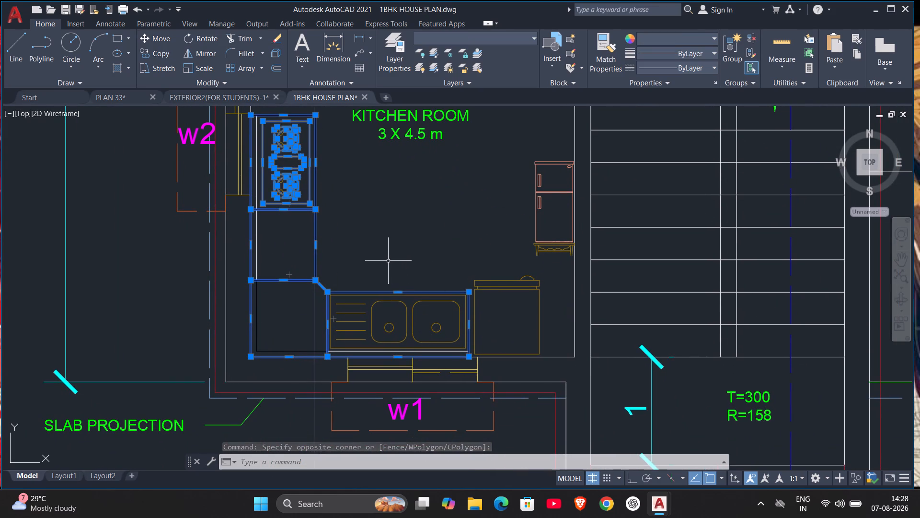
{"action": "left_click", "coordinate": [547, 269]}
{"action": "left_click", "coordinate": [460, 336]}
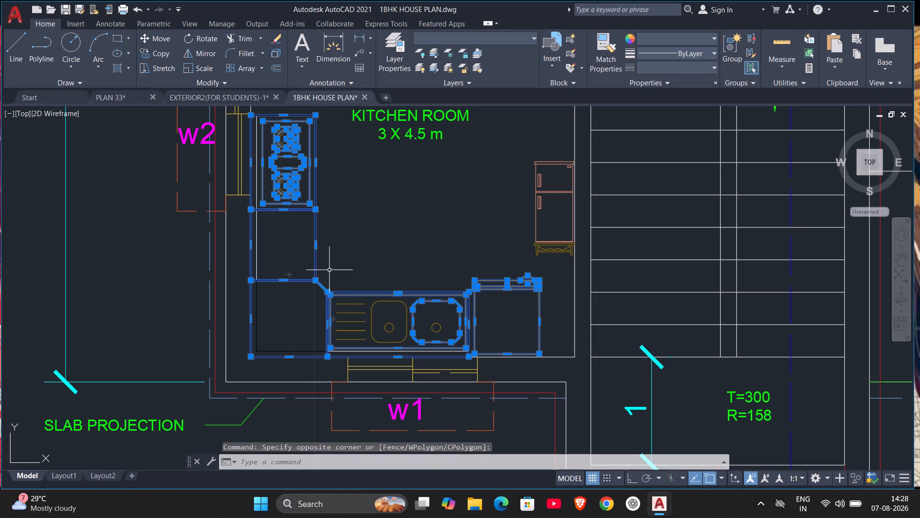
{"action": "left_click_drag", "start_coordinate": [412, 270], "coordinate": [411, 280]}
{"action": "left_click", "coordinate": [326, 346]}
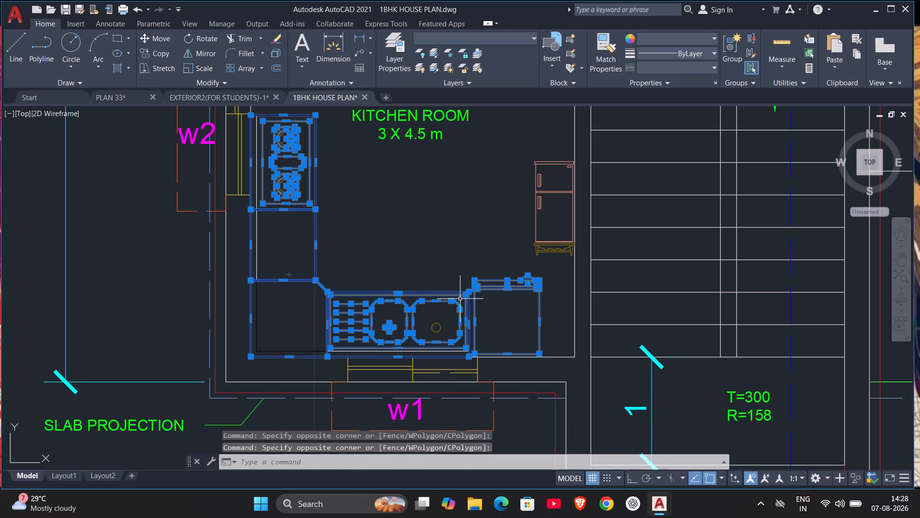
{"action": "left_click_drag", "start_coordinate": [466, 279], "coordinate": [462, 301]}
{"action": "left_click", "coordinate": [415, 344]}
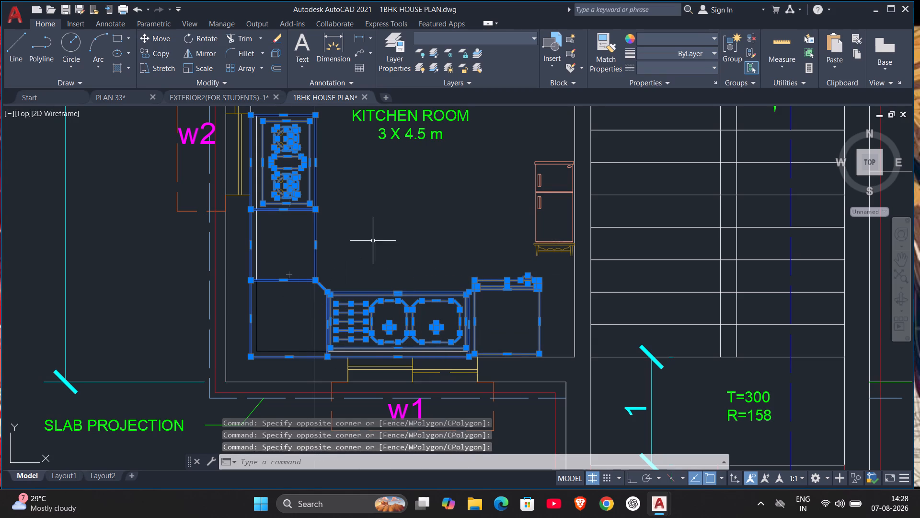
{"action": "middle_click_drag", "start_coordinate": [375, 241], "coordinate": [500, 322]}
{"action": "scroll", "coordinate": [398, 315], "scroll_direction": "up", "scroll_amount": 2}
{"action": "scroll", "coordinate": [399, 311], "scroll_direction": "down", "scroll_amount": 2}
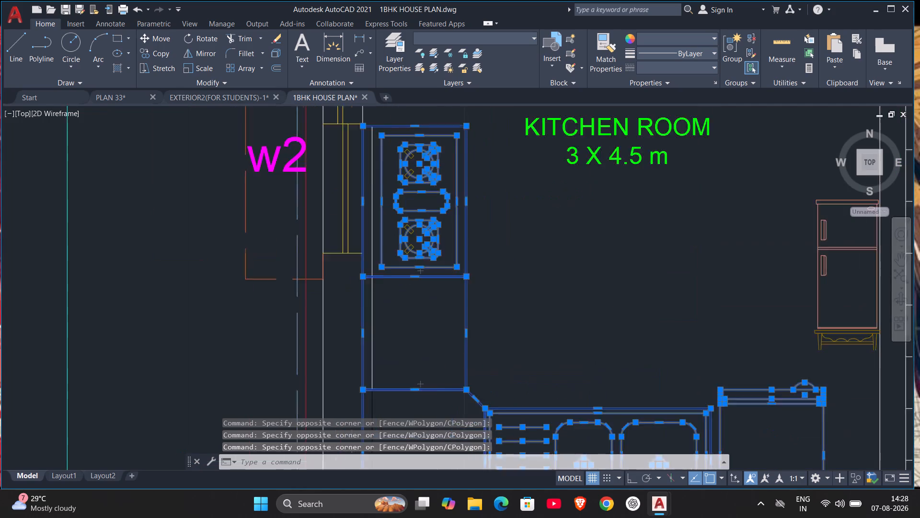
{"action": "left_click", "coordinate": [448, 266]}
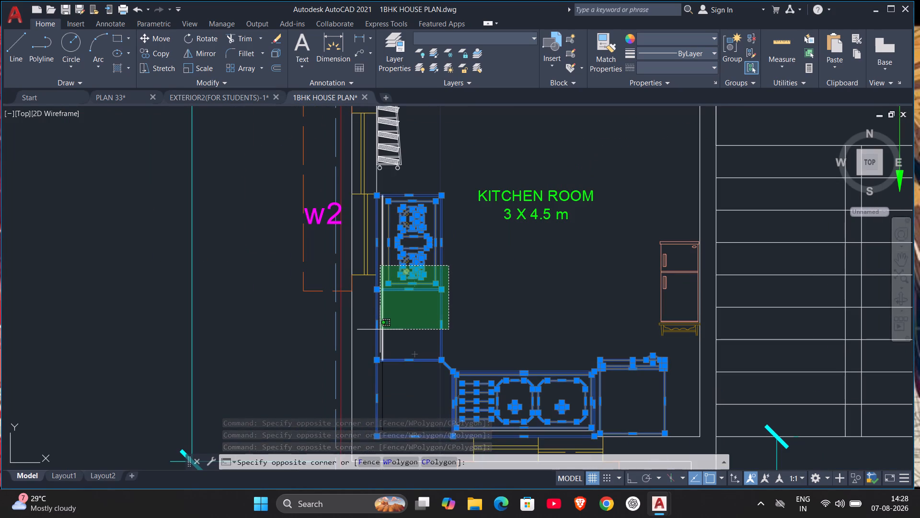
{"action": "left_click", "coordinate": [380, 330]}
{"action": "scroll", "coordinate": [405, 240], "scroll_direction": "up", "scroll_amount": 3}
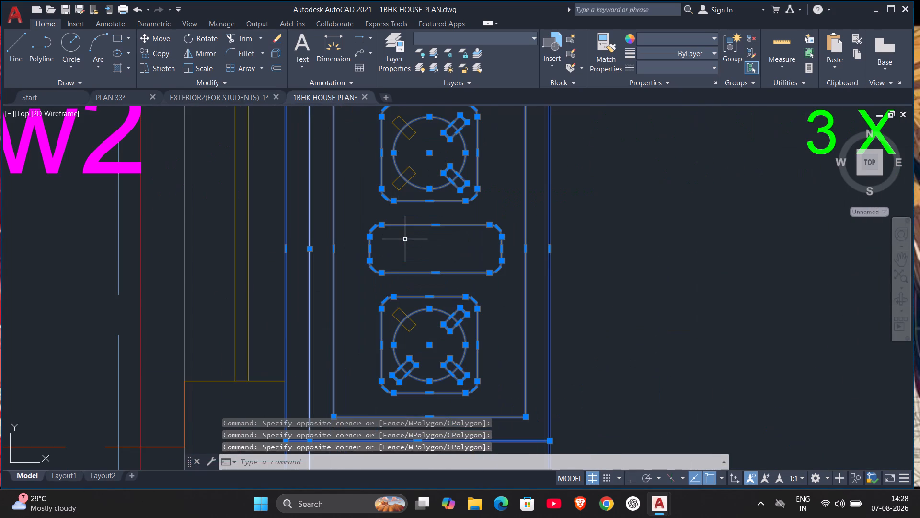
{"action": "middle_click_drag", "start_coordinate": [405, 239], "coordinate": [404, 321]}
{"action": "scroll", "coordinate": [405, 239], "scroll_direction": "down", "scroll_amount": 1}
{"action": "left_click_drag", "start_coordinate": [445, 192], "coordinate": [446, 200]}
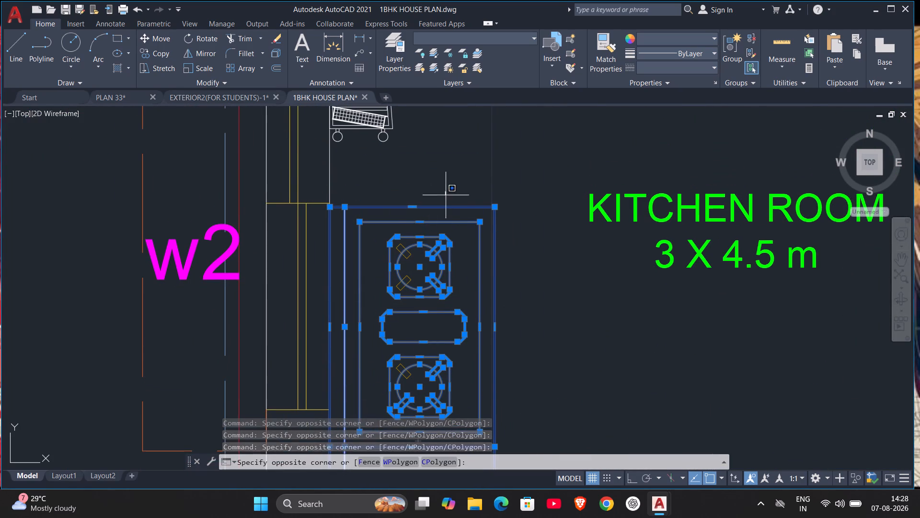
{"action": "left_click_drag", "start_coordinate": [446, 200], "coordinate": [446, 204]}
{"action": "left_click", "coordinate": [387, 420]}
{"action": "left_click", "coordinate": [368, 391]}
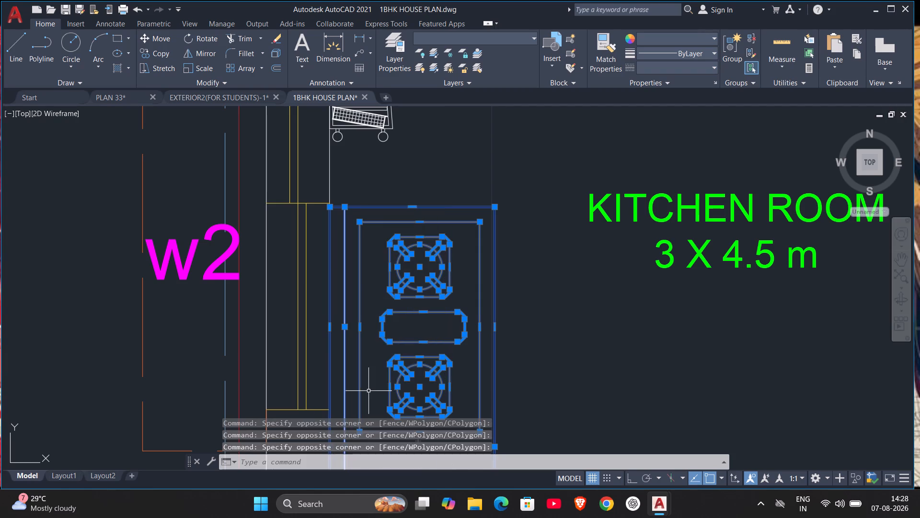
{"action": "scroll", "coordinate": [461, 369], "scroll_direction": "down", "scroll_amount": 1}
{"action": "middle_click_drag", "start_coordinate": [493, 387], "coordinate": [474, 261]}
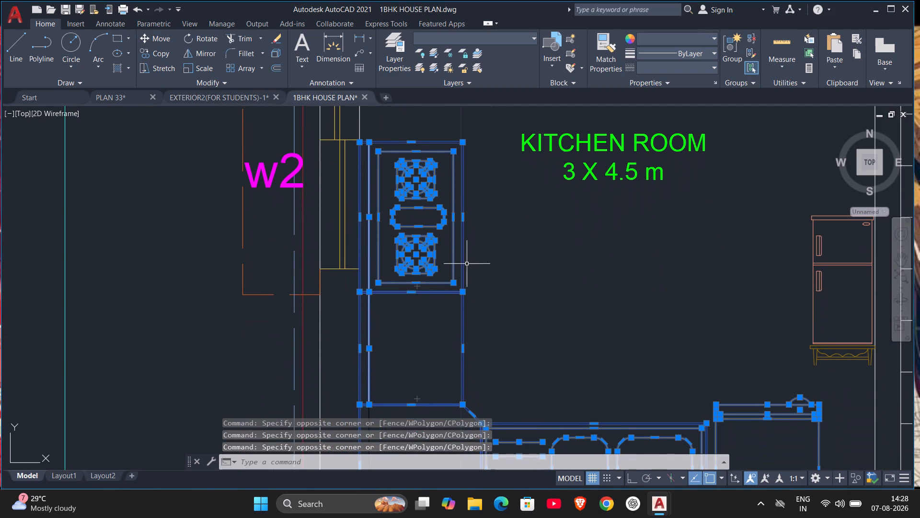
{"action": "middle_click_drag", "start_coordinate": [506, 374], "coordinate": [402, 198]}
{"action": "left_click", "coordinate": [582, 340]}
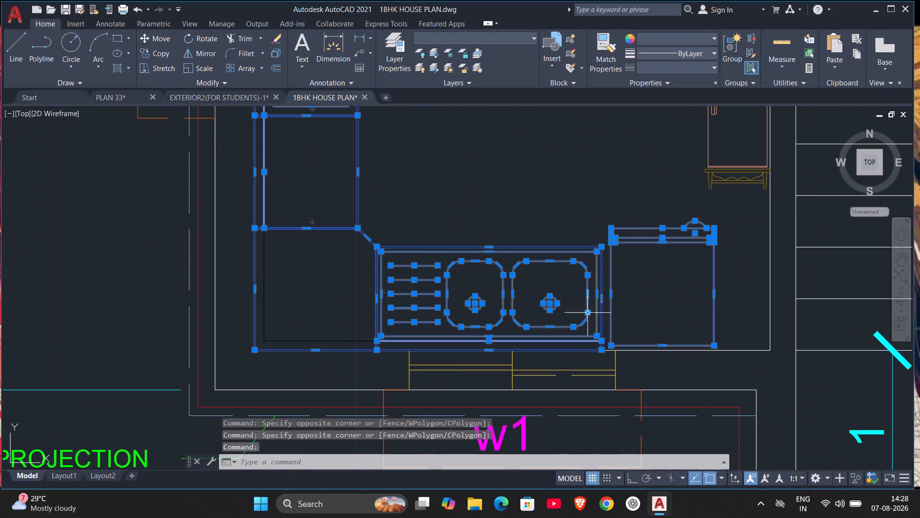
{"action": "scroll", "coordinate": [607, 280], "scroll_direction": "up", "scroll_amount": 2}
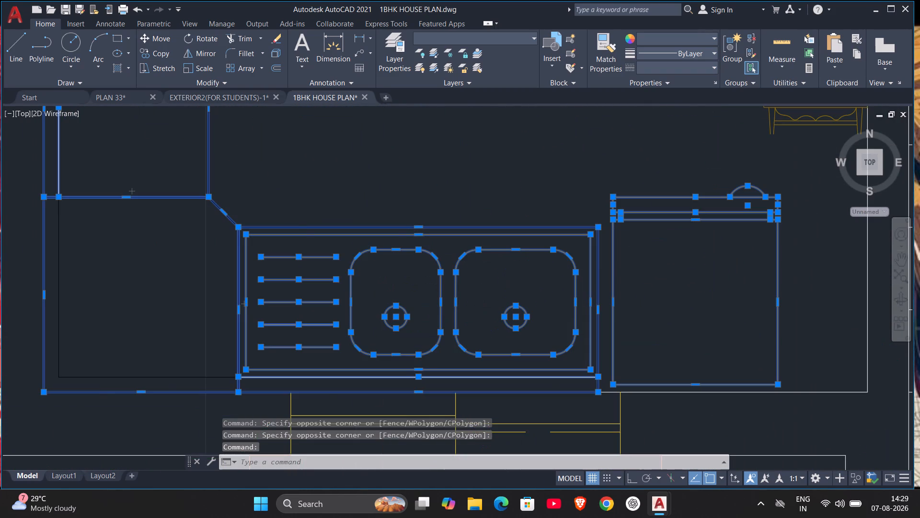
{"action": "scroll", "coordinate": [607, 280], "scroll_direction": "down", "scroll_amount": 2}
{"action": "middle_click_drag", "start_coordinate": [607, 280], "coordinate": [793, 403]}
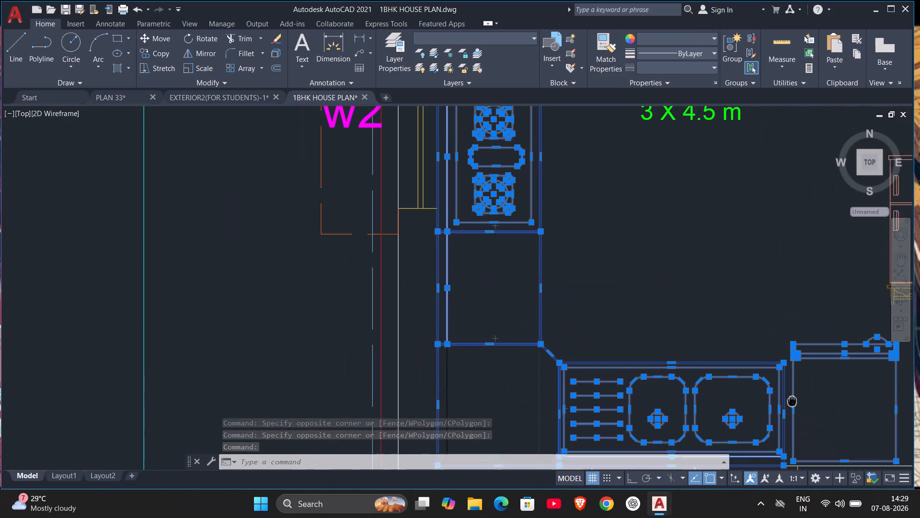
{"action": "middle_click_drag", "start_coordinate": [793, 403], "coordinate": [743, 294]}
{"action": "left_click_drag", "start_coordinate": [471, 326], "coordinate": [466, 328]}
{"action": "left_click", "coordinate": [398, 362]}
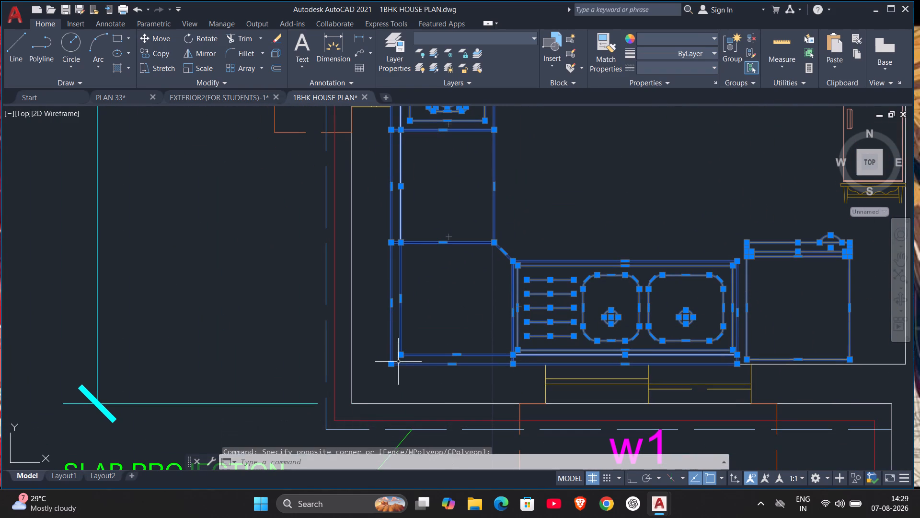
{"action": "middle_click_drag", "start_coordinate": [494, 249], "coordinate": [543, 457]}
{"action": "scroll", "coordinate": [478, 240], "scroll_direction": "up", "scroll_amount": 3}
{"action": "scroll", "coordinate": [478, 239], "scroll_direction": "down", "scroll_amount": 3}
{"action": "middle_click_drag", "start_coordinate": [578, 387], "coordinate": [438, 153]}
{"action": "scroll", "coordinate": [467, 198], "scroll_direction": "down", "scroll_amount": 2}
{"action": "middle_click_drag", "start_coordinate": [489, 224], "coordinate": [490, 266]}
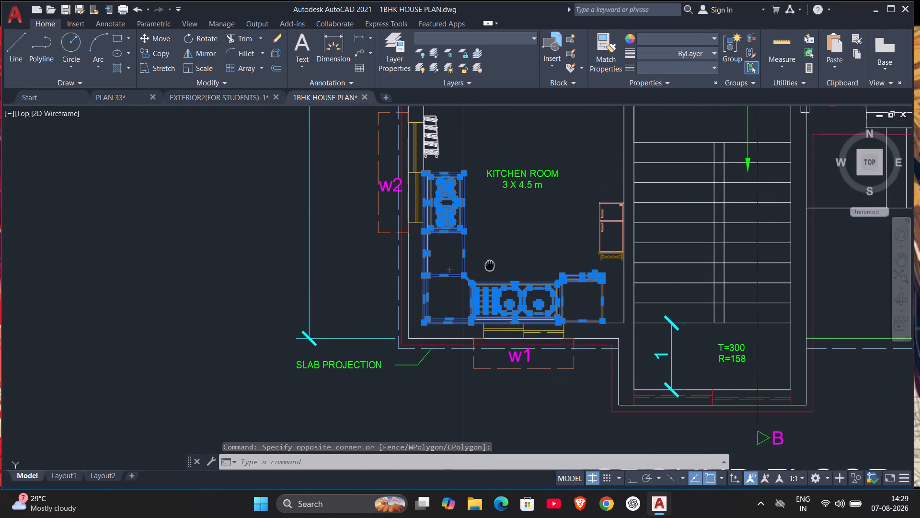
{"action": "middle_click_drag", "start_coordinate": [490, 266], "coordinate": [452, 309]}
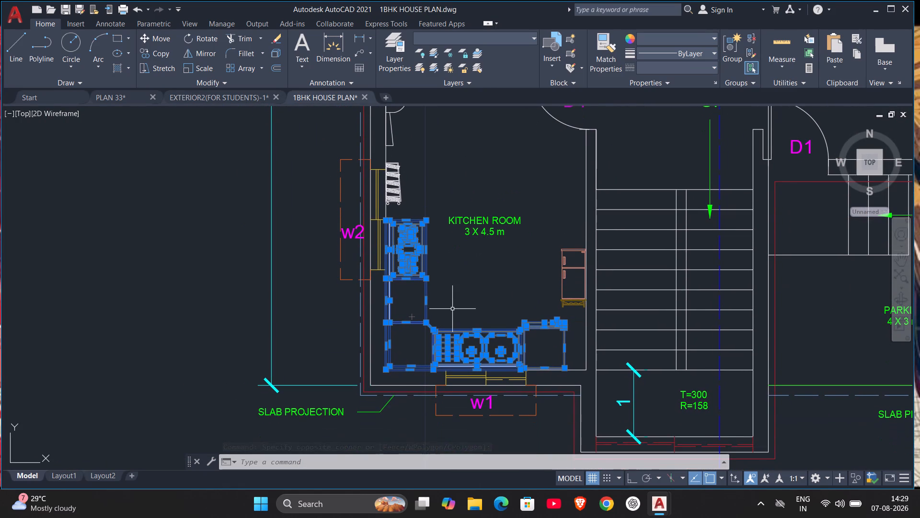
{"action": "key", "text": "ctrl+c"}
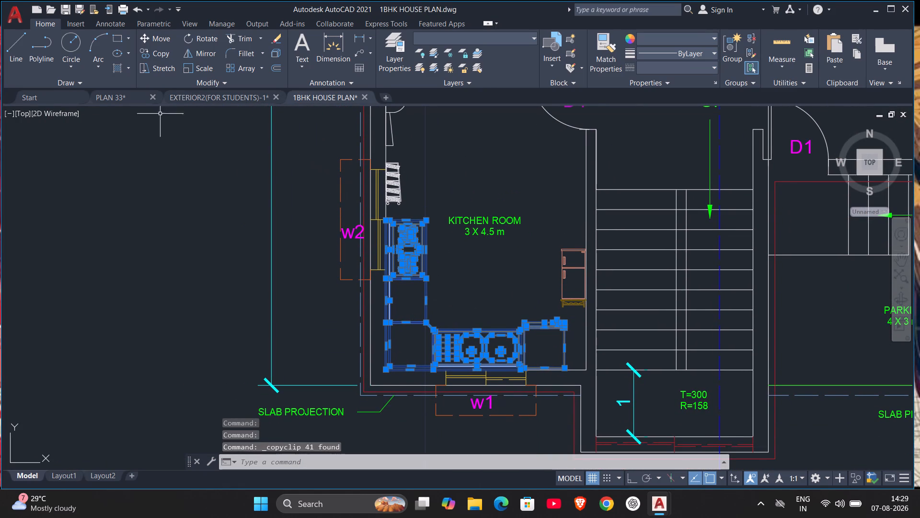
Paste the copied kitchen counter set into the fridge room of the PLAN 33 drawing, above the fridge.
{"action": "left_click", "coordinate": [108, 97]}
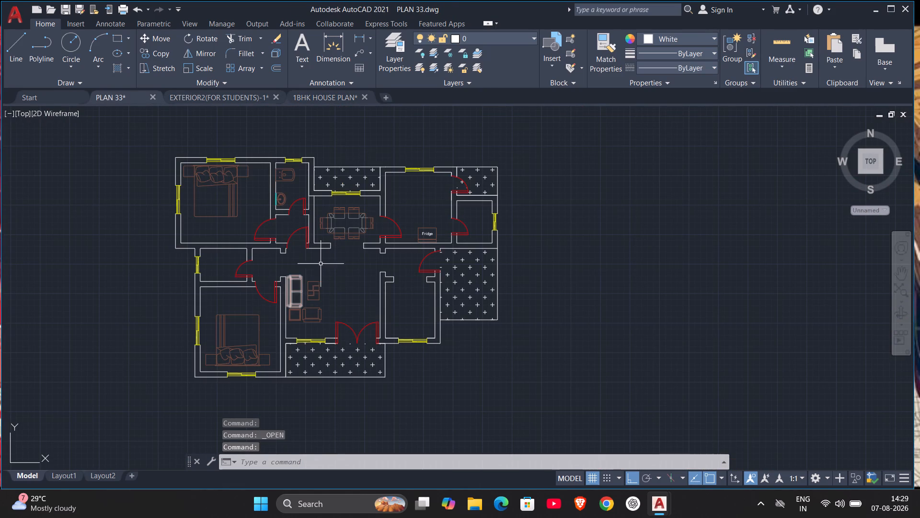
{"action": "scroll", "coordinate": [412, 196], "scroll_direction": "up", "scroll_amount": 2}
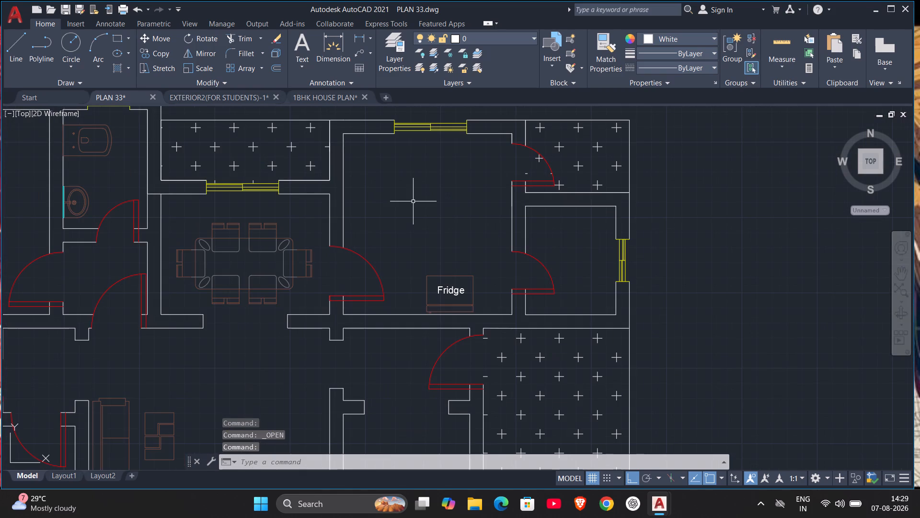
{"action": "scroll", "coordinate": [413, 202], "scroll_direction": "up", "scroll_amount": 1}
{"action": "scroll", "coordinate": [413, 202], "scroll_direction": "down", "scroll_amount": 1}
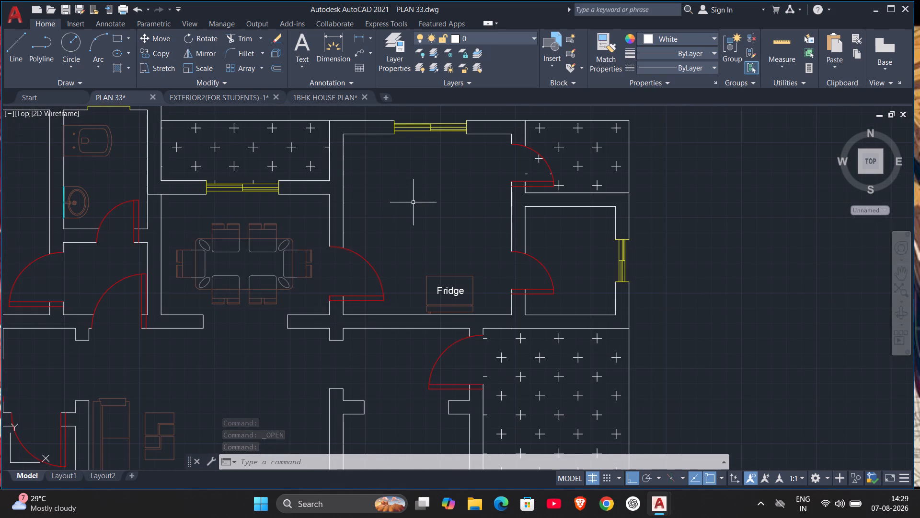
{"action": "key", "text": "ctrl+v"}
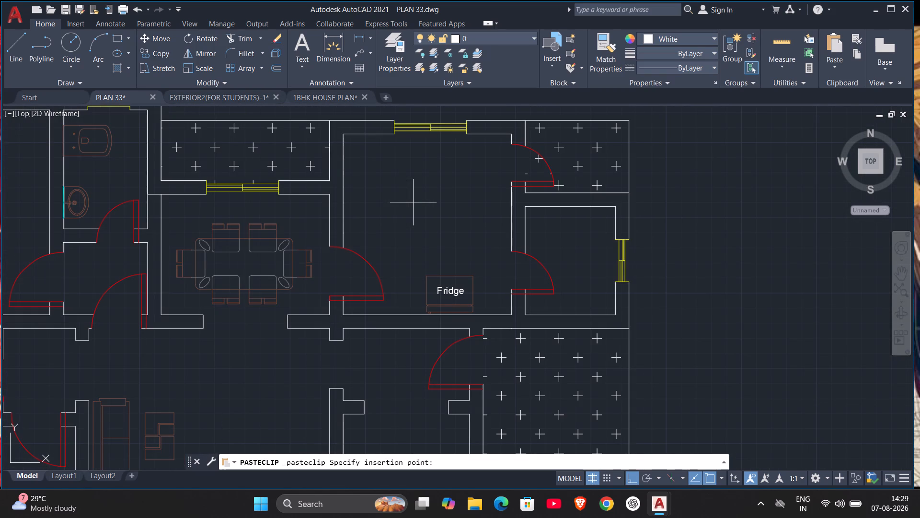
{"action": "key", "text": "ctrl+v"}
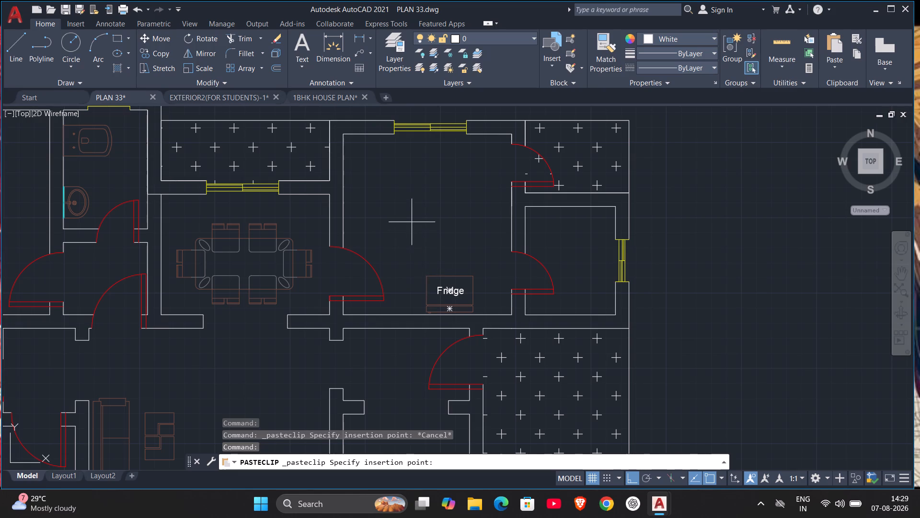
{"action": "scroll", "coordinate": [412, 222], "scroll_direction": "up", "scroll_amount": 4}
{"action": "scroll", "coordinate": [412, 222], "scroll_direction": "down", "scroll_amount": 4}
{"action": "left_click", "coordinate": [412, 222]}
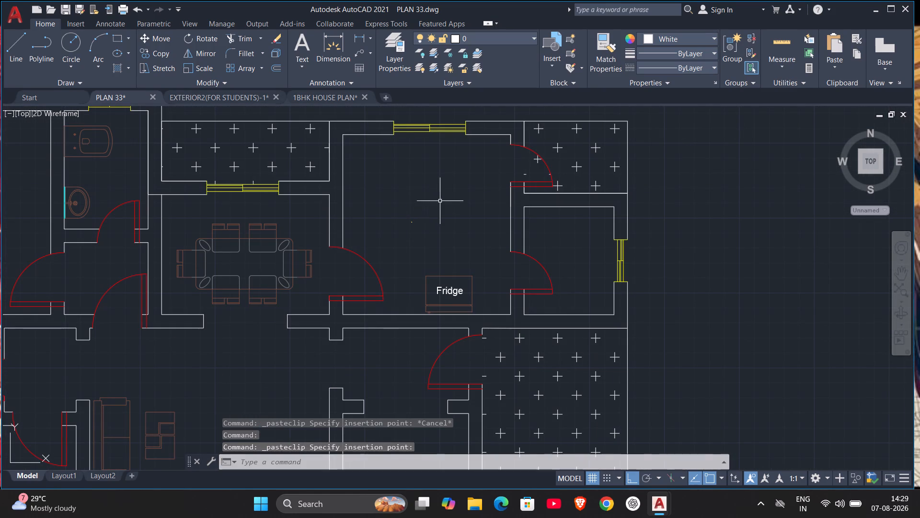
Scale up the tiny pasted kitchen set about its outer counter corner, sizing it by eye to suit the fridge room.
{"action": "scroll", "coordinate": [398, 232], "scroll_direction": "up", "scroll_amount": 4}
{"action": "left_click_drag", "start_coordinate": [448, 159], "coordinate": [485, 194]}
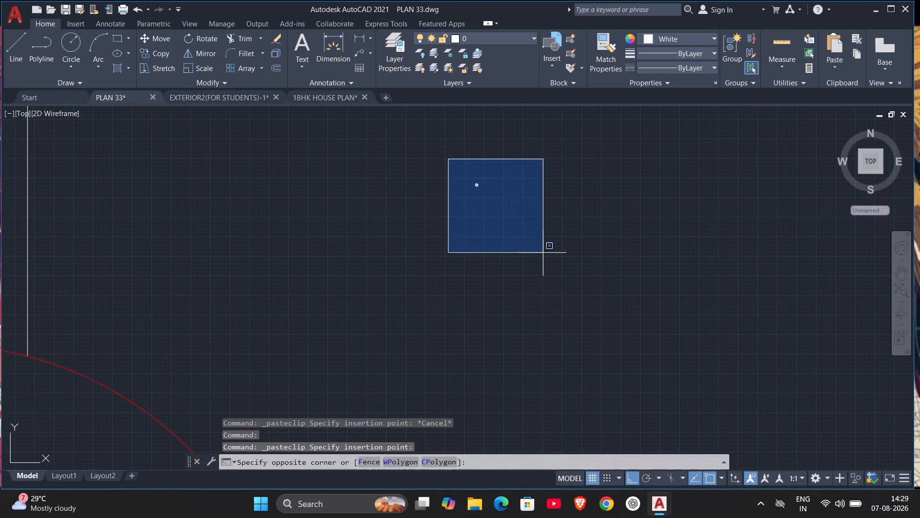
{"action": "left_click", "coordinate": [544, 255]}
{"action": "type", "text": "SC"}
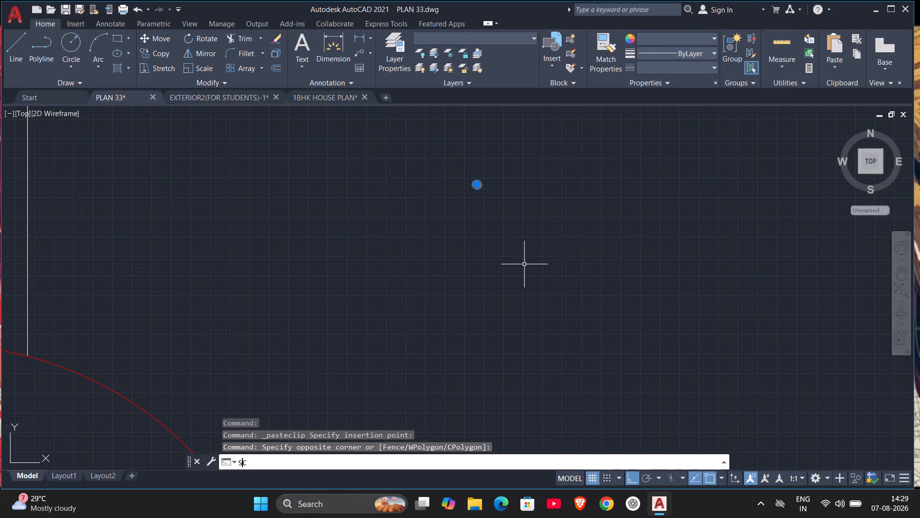
{"action": "key", "text": "Return"}
{"action": "scroll", "coordinate": [487, 205], "scroll_direction": "up", "scroll_amount": 5}
{"action": "middle_click_drag", "start_coordinate": [487, 205], "coordinate": [594, 517]}
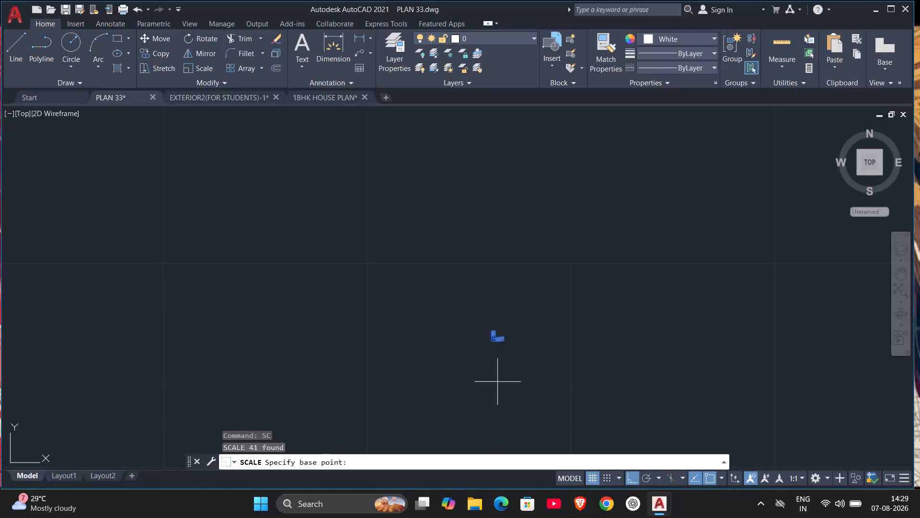
{"action": "scroll", "coordinate": [479, 344], "scroll_direction": "up", "scroll_amount": 3}
{"action": "scroll", "coordinate": [532, 331], "scroll_direction": "up", "scroll_amount": 6}
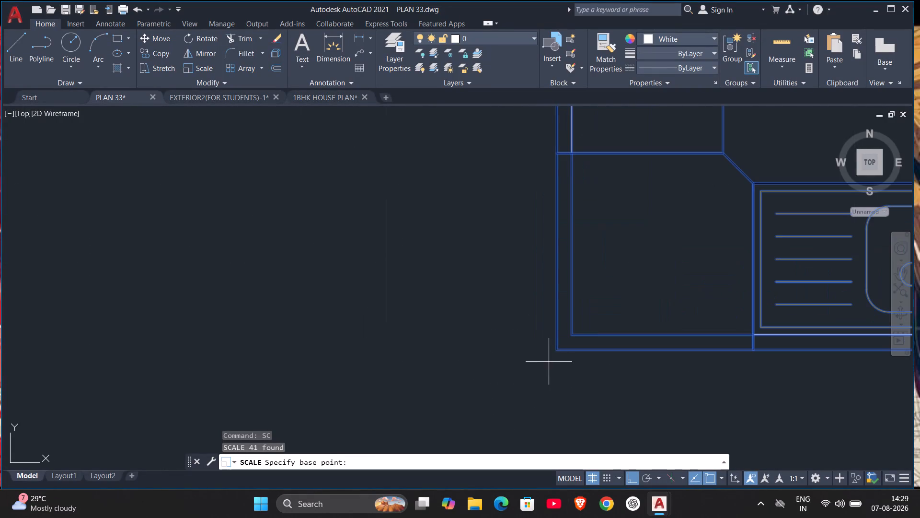
{"action": "scroll", "coordinate": [556, 351], "scroll_direction": "up", "scroll_amount": 10}
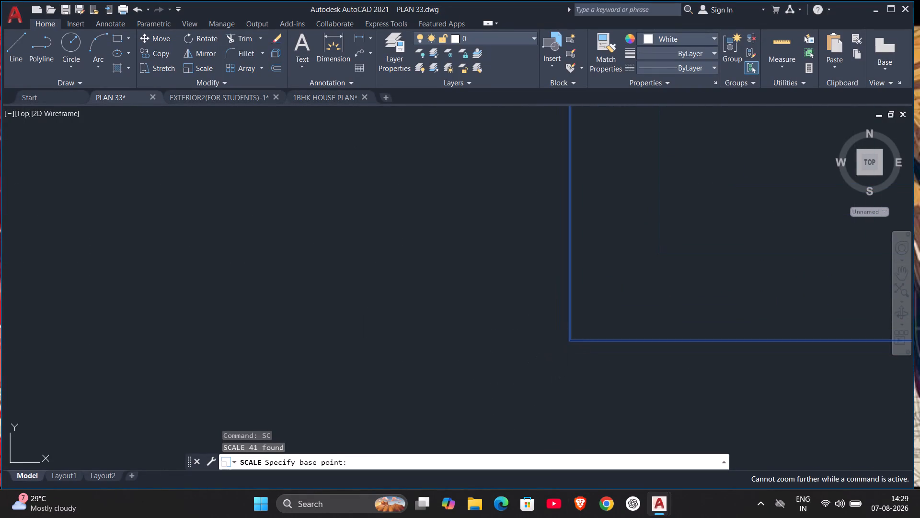
{"action": "left_click_drag", "start_coordinate": [569, 341], "coordinate": [563, 348]}
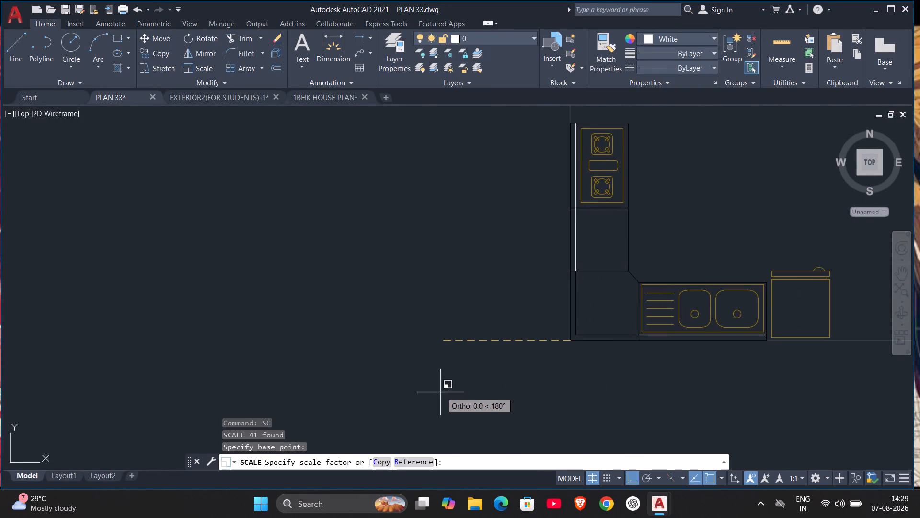
{"action": "scroll", "coordinate": [440, 392], "scroll_direction": "down", "scroll_amount": 10}
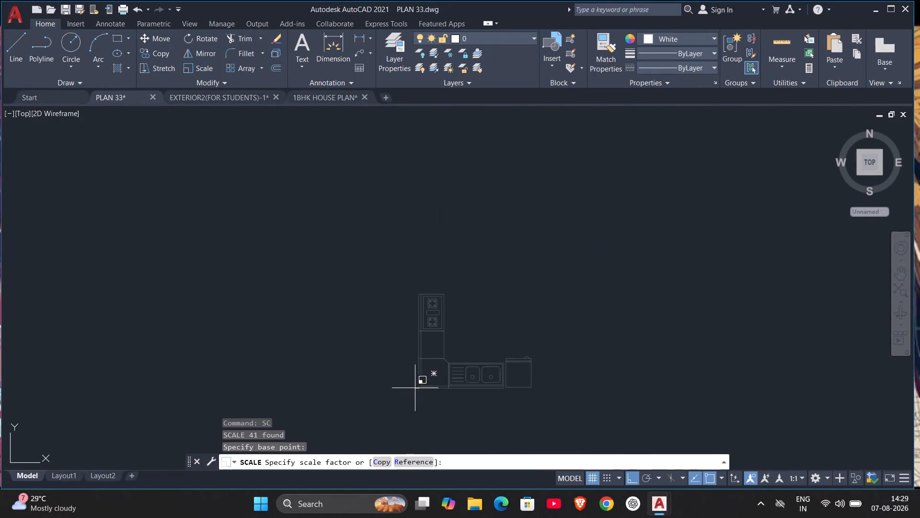
{"action": "scroll", "coordinate": [373, 400], "scroll_direction": "down", "scroll_amount": 7}
{"action": "scroll", "coordinate": [313, 413], "scroll_direction": "down", "scroll_amount": 3}
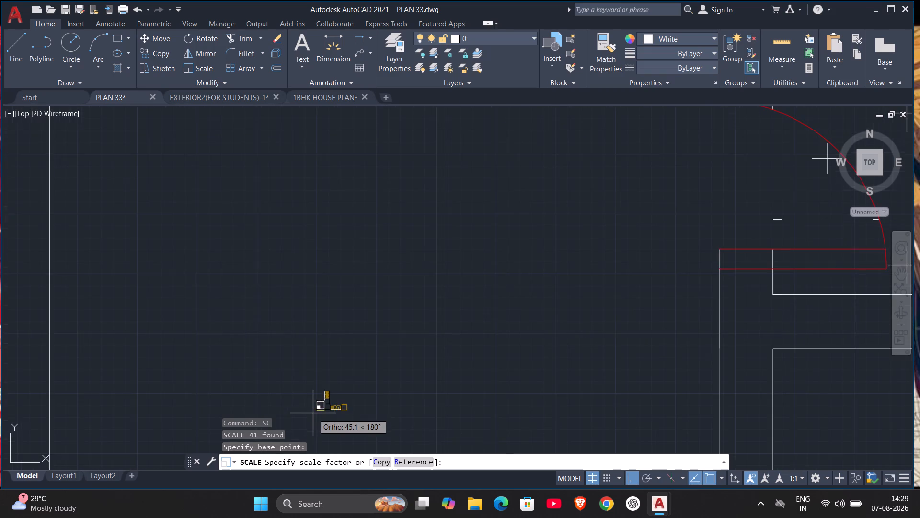
{"action": "scroll", "coordinate": [313, 413], "scroll_direction": "down", "scroll_amount": 1}
{"action": "middle_click_drag", "start_coordinate": [313, 413], "coordinate": [411, 257]}
{"action": "scroll", "coordinate": [326, 337], "scroll_direction": "down", "scroll_amount": 3}
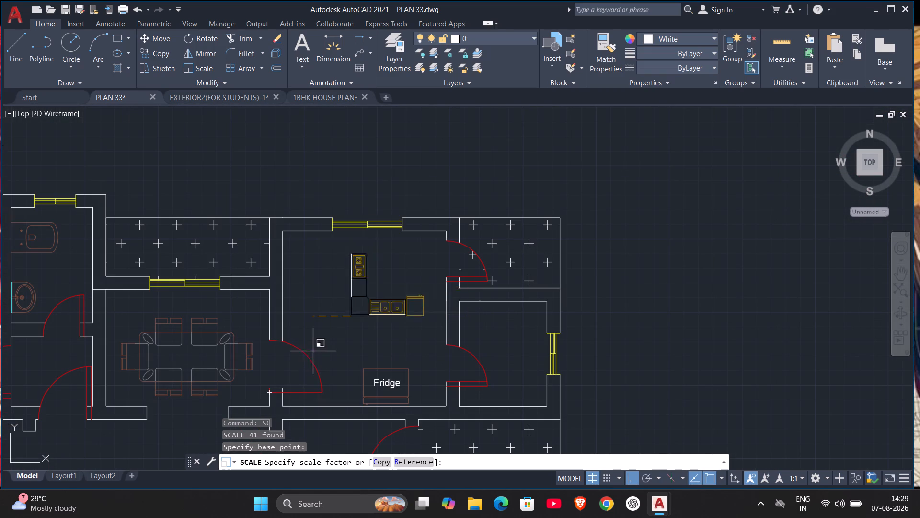
{"action": "left_click", "coordinate": [327, 349]}
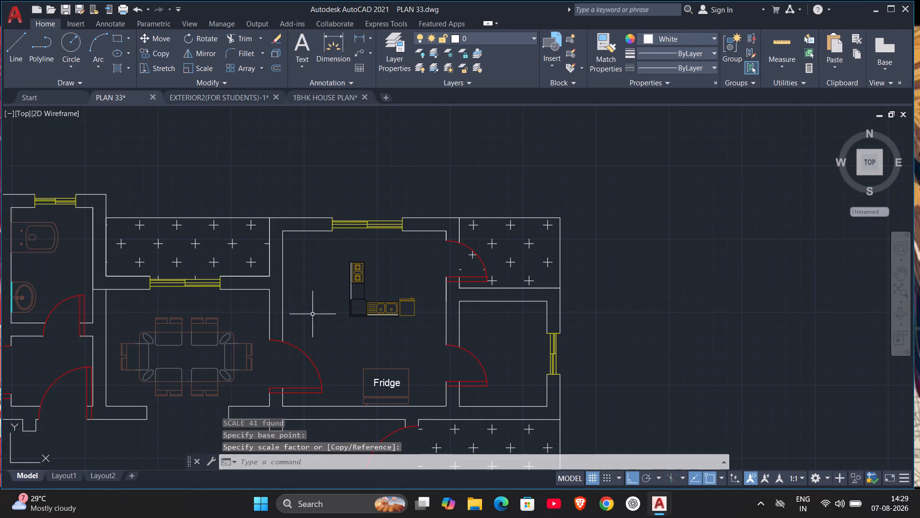
Rotate the whole kitchen set a quarter turn clockwise about its outer counter corner.
{"action": "left_click_drag", "start_coordinate": [340, 260], "coordinate": [347, 271]}
{"action": "left_click", "coordinate": [428, 356]}
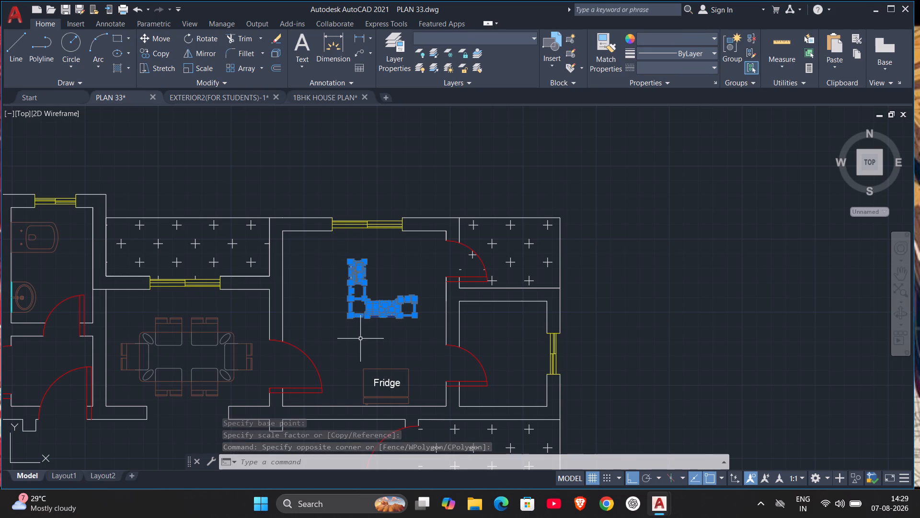
{"action": "type", "text": "RO"}
{"action": "key", "text": "Return"}
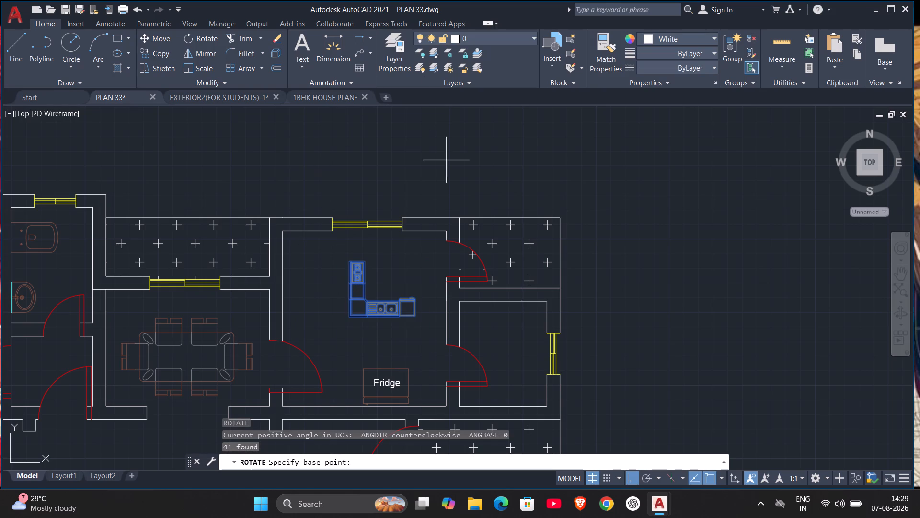
{"action": "left_click", "coordinate": [348, 318]}
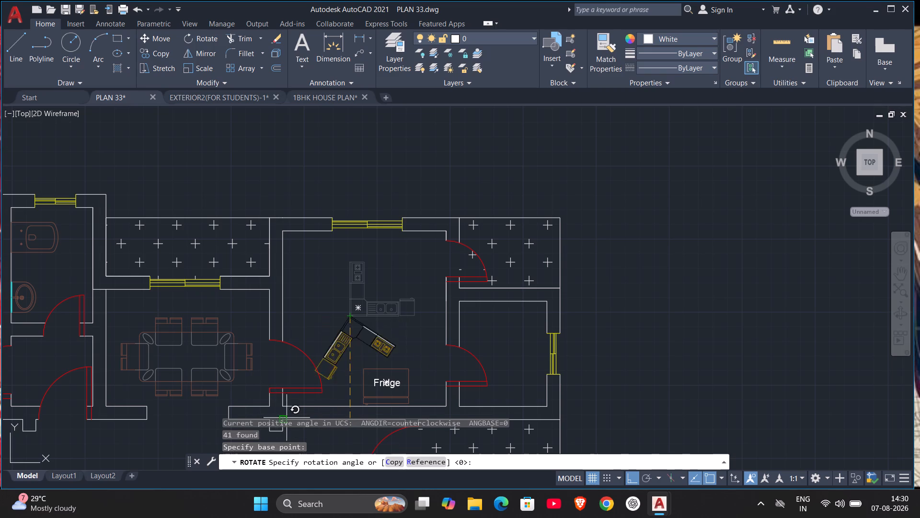
{"action": "left_click", "coordinate": [344, 404]}
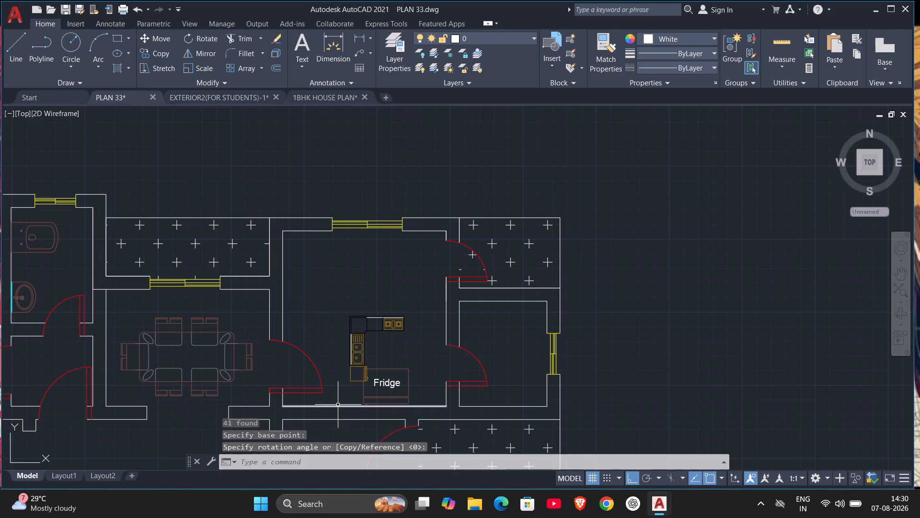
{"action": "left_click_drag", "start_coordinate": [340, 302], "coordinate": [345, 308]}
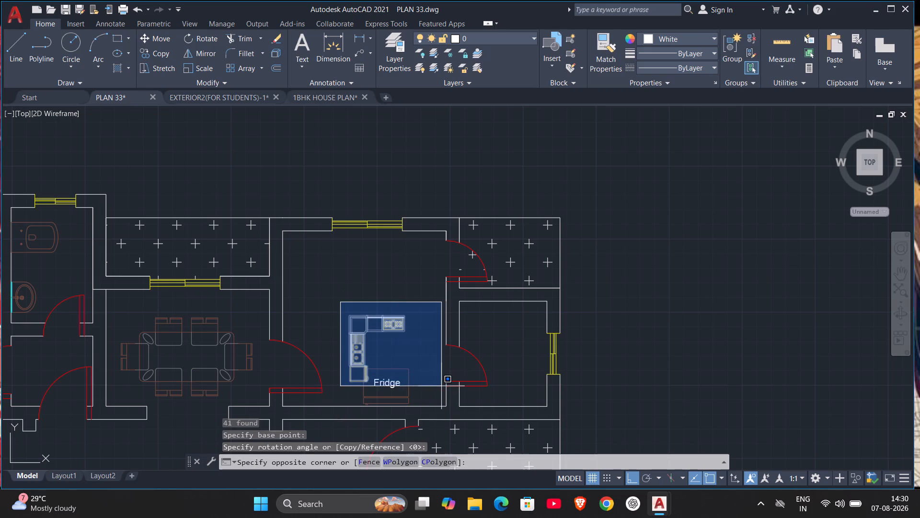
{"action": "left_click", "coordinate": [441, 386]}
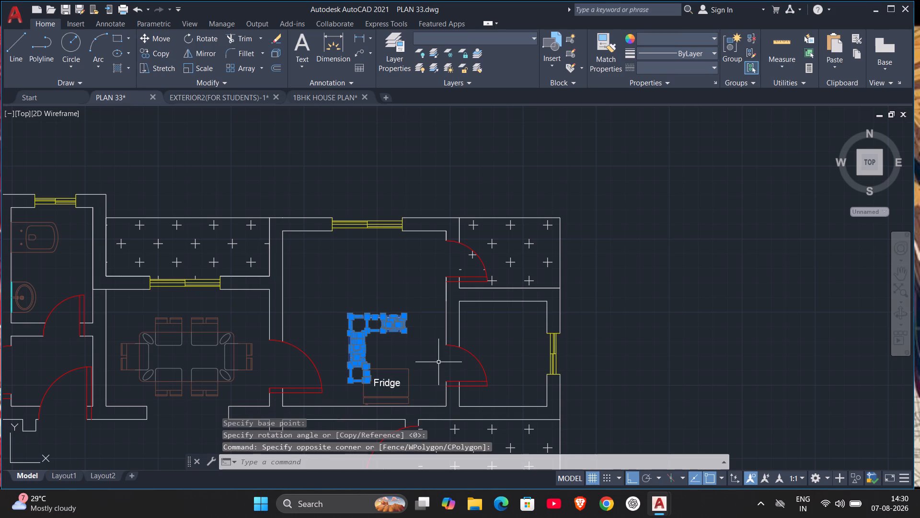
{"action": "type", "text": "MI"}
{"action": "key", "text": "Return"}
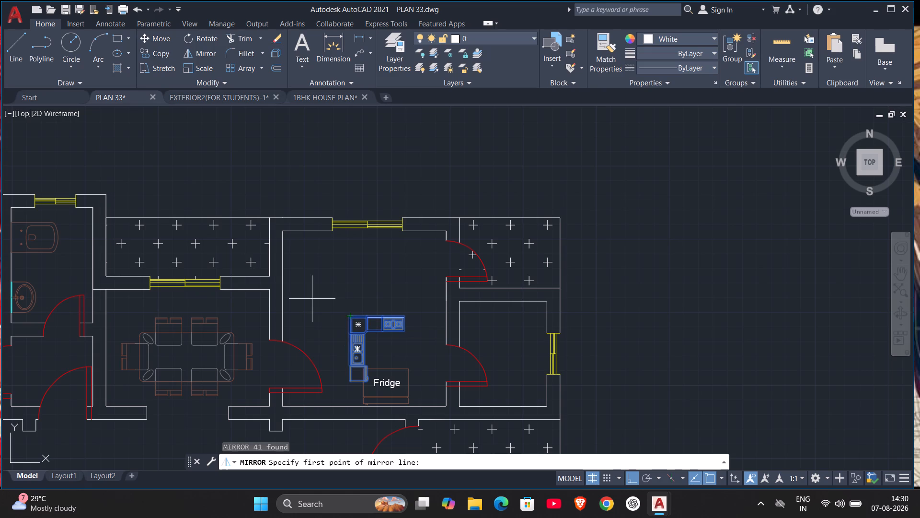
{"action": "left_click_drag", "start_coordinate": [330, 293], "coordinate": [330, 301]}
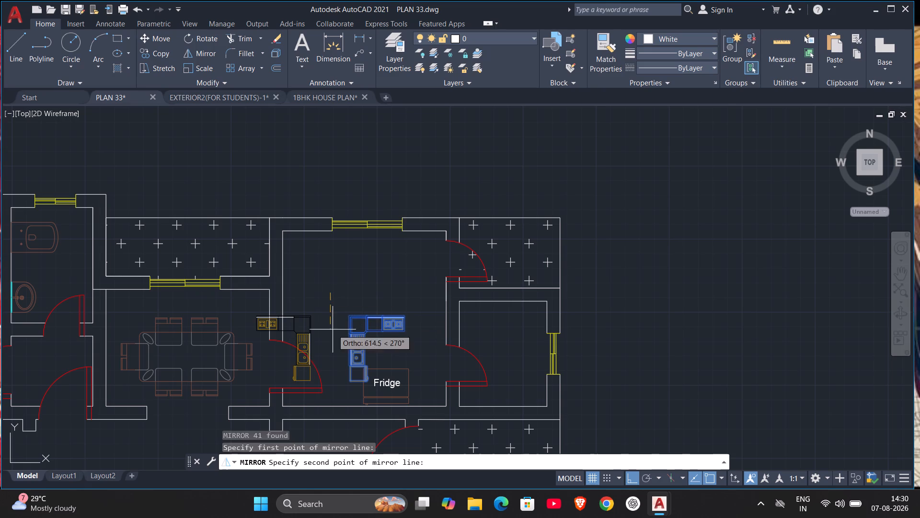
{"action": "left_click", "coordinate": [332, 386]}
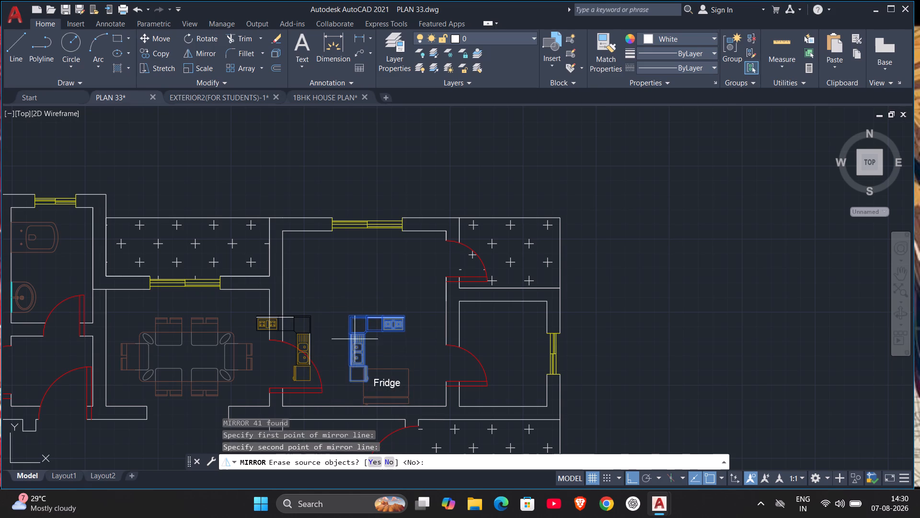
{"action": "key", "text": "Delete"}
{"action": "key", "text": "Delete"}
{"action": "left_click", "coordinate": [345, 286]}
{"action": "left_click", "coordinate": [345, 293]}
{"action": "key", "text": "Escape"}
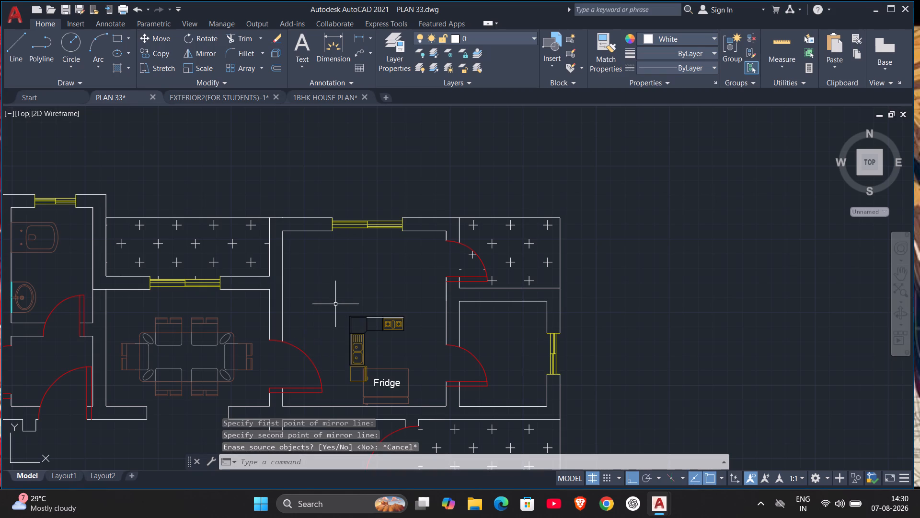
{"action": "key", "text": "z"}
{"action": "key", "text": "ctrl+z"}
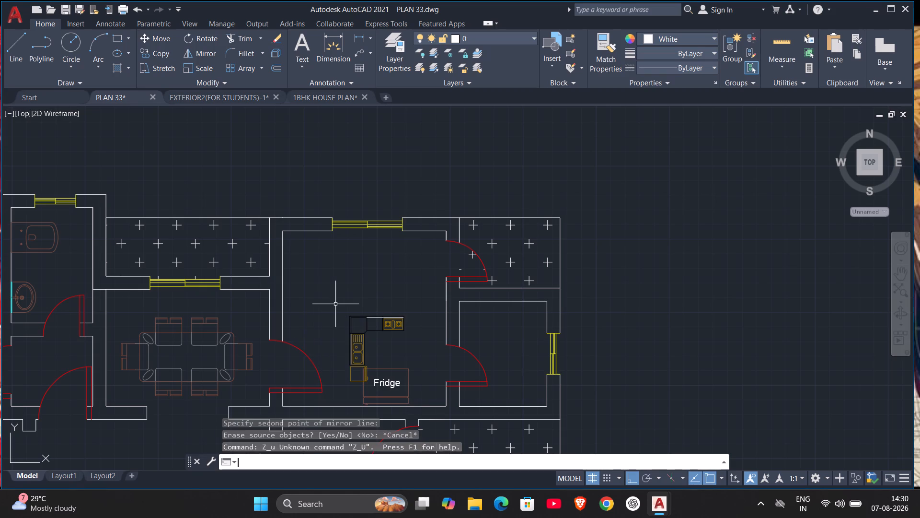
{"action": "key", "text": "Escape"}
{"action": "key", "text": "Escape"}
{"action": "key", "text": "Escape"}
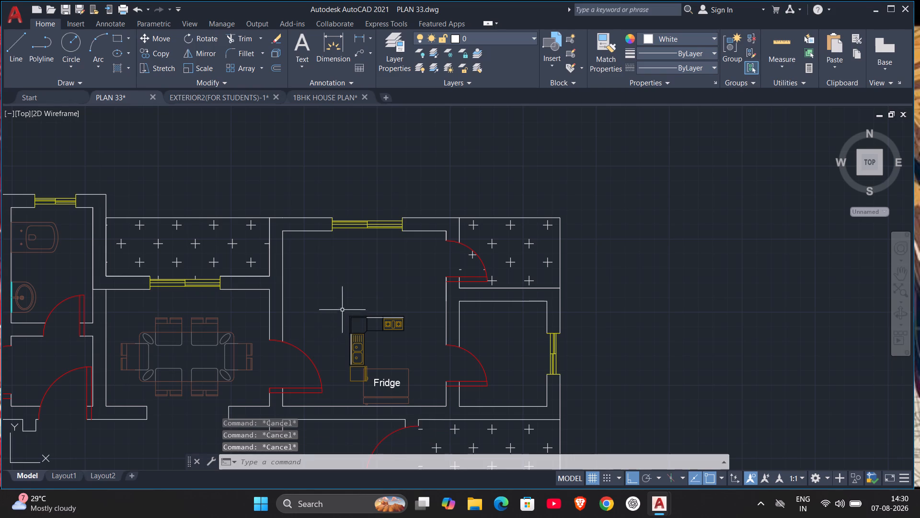
Mirror the kitchen set together with the Fridge label across a vertical line on the set's dining-room side, erasing the source objects.
{"action": "left_click_drag", "start_coordinate": [341, 306], "coordinate": [346, 314]}
{"action": "left_click", "coordinate": [405, 389]}
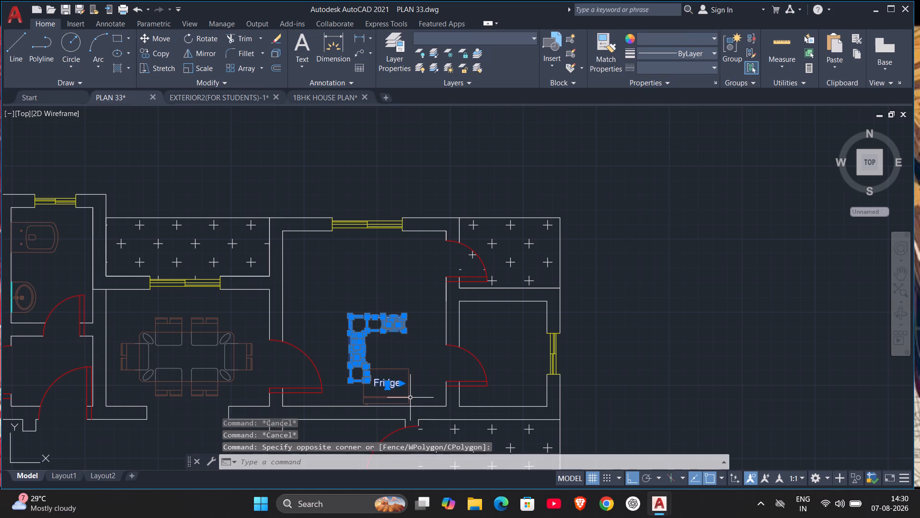
{"action": "type", "text": "MI"}
{"action": "key", "text": "Return"}
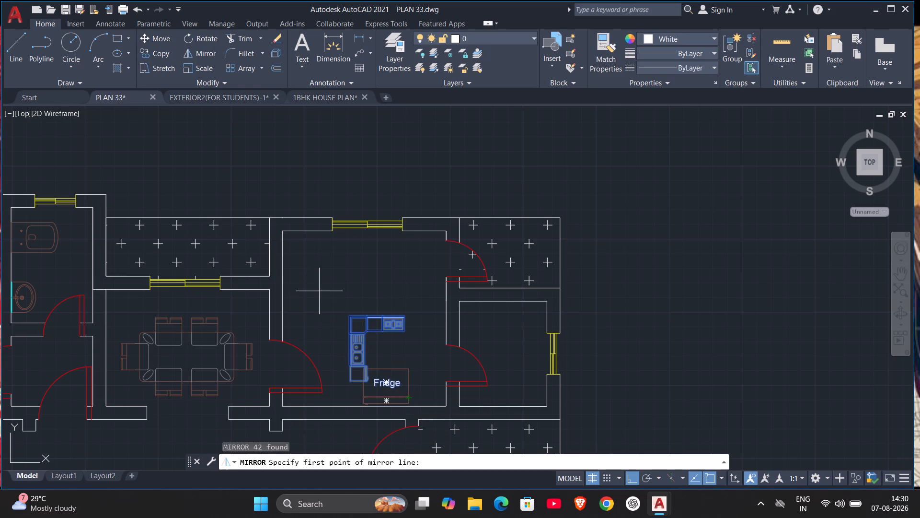
{"action": "left_click_drag", "start_coordinate": [323, 284], "coordinate": [323, 293]}
{"action": "left_click", "coordinate": [327, 382]}
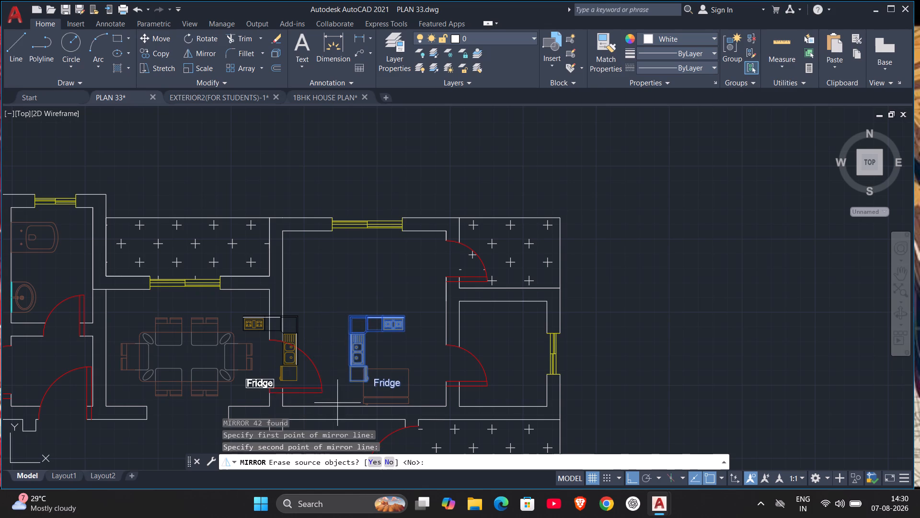
{"action": "middle_click_drag", "start_coordinate": [337, 403], "coordinate": [368, 341]}
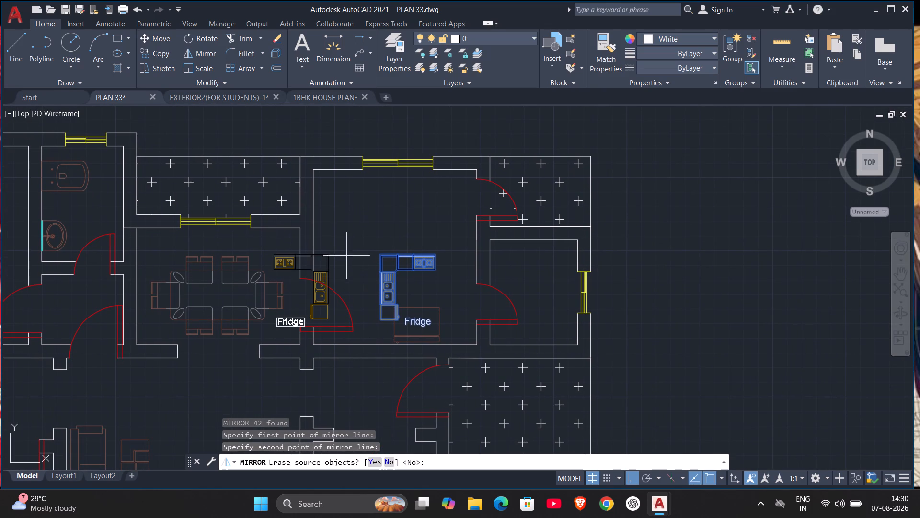
{"action": "left_click", "coordinate": [348, 253]}
{"action": "left_click", "coordinate": [376, 465]}
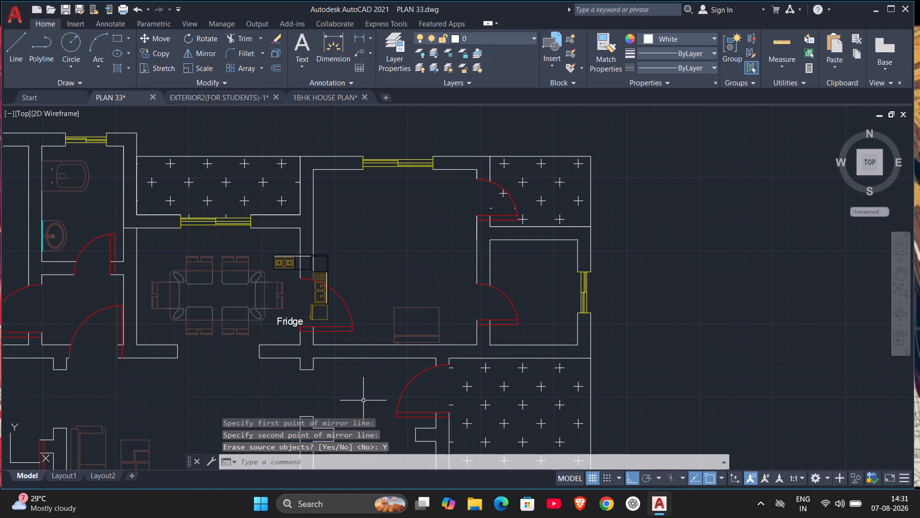
Move the mirrored kitchen set by its outer counter corner horizontally back inside the fridge room, clear of the wall, and turn Ortho off.
{"action": "left_click_drag", "start_coordinate": [257, 247], "coordinate": [262, 247]}
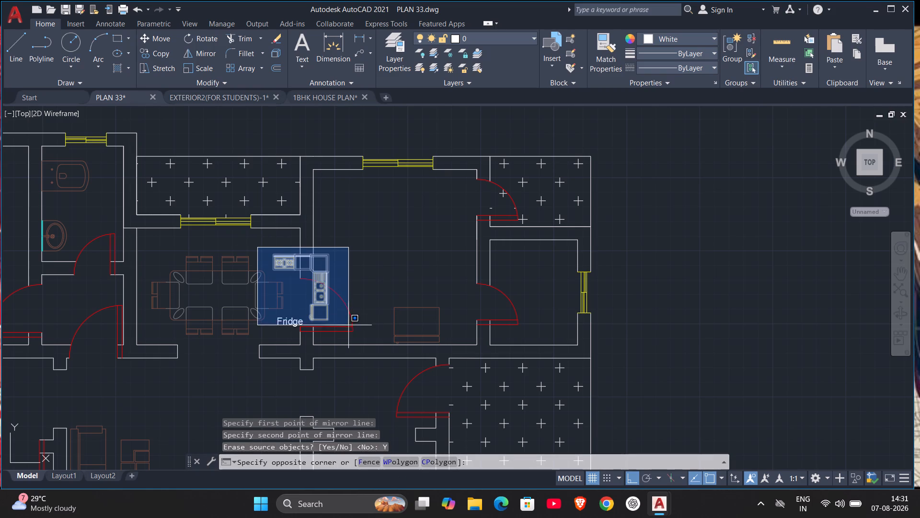
{"action": "left_click", "coordinate": [348, 322]}
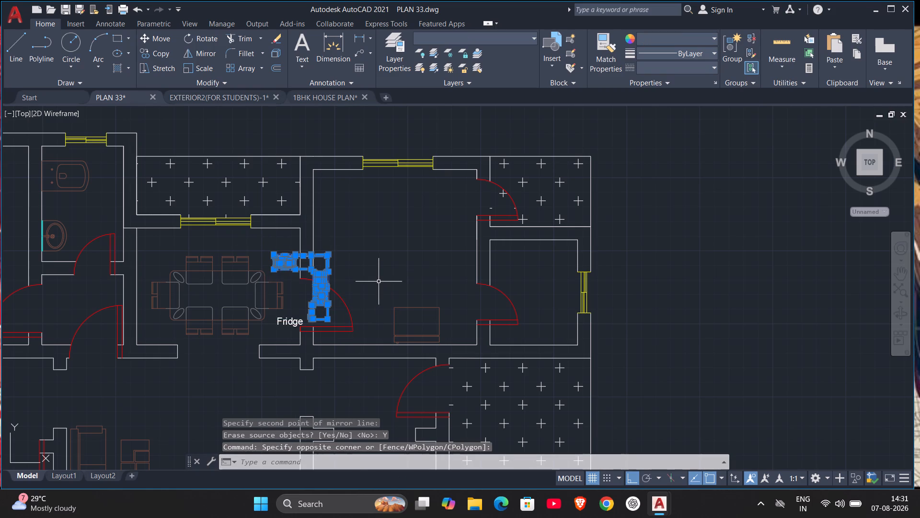
{"action": "key", "text": "m"}
{"action": "key", "text": "Return"}
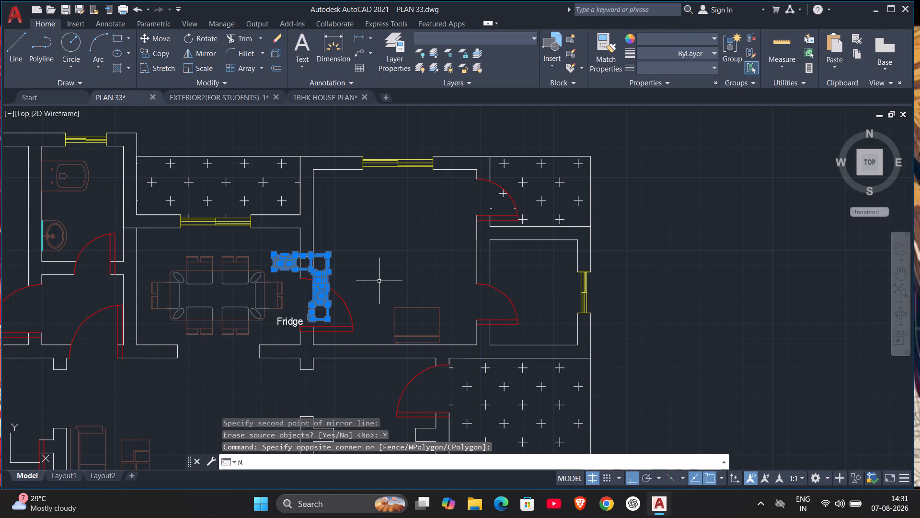
{"action": "left_click", "coordinate": [328, 255]}
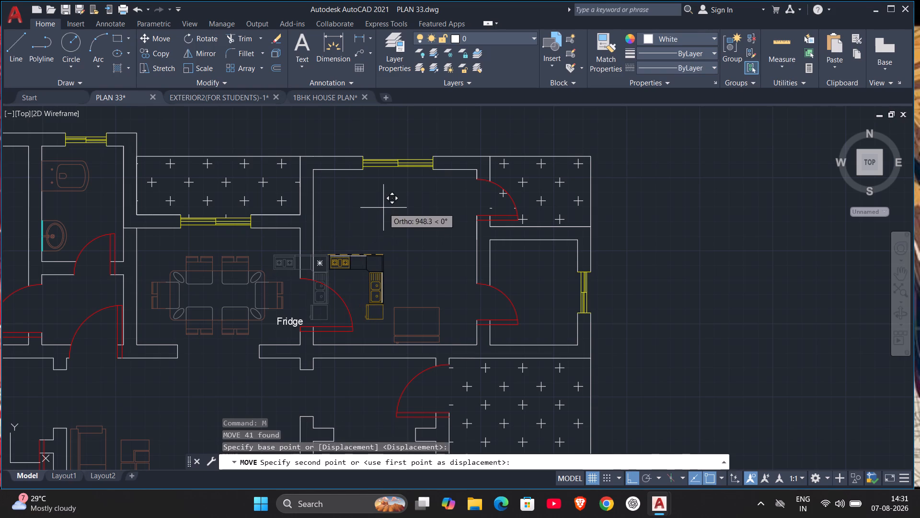
{"action": "key", "text": "F8"}
{"action": "left_click", "coordinate": [382, 212]}
{"action": "left_click_drag", "start_coordinate": [378, 211], "coordinate": [374, 203]}
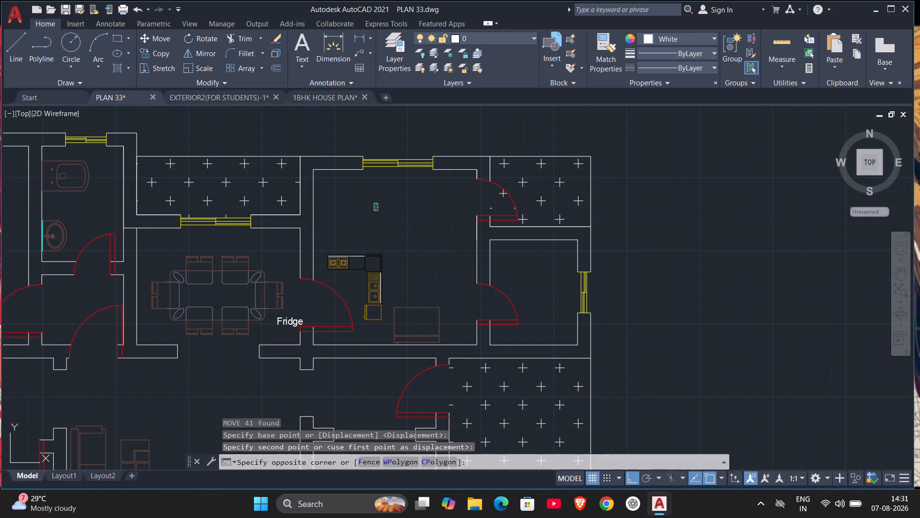
{"action": "key", "text": "F8"}
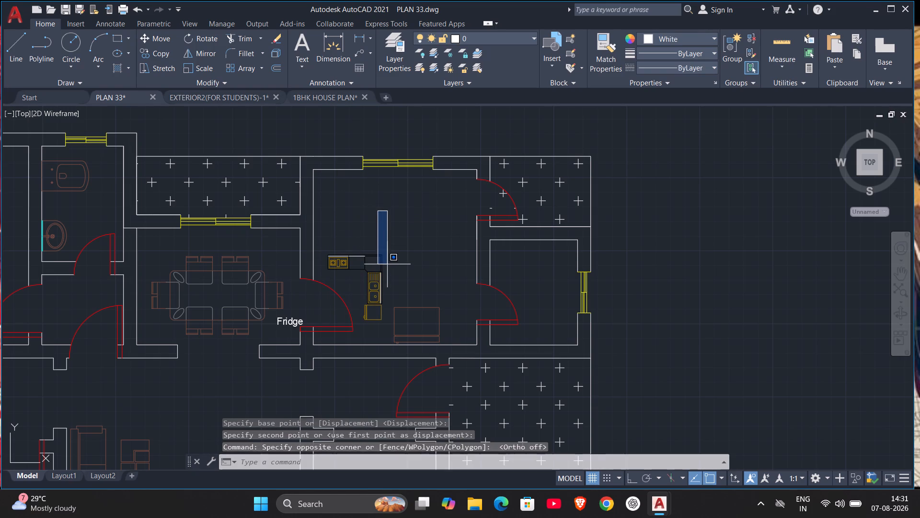
{"action": "left_click", "coordinate": [387, 265]}
Move the Fridge label from beside the dining table back onto the fridge outline.
{"action": "left_click", "coordinate": [297, 322]}
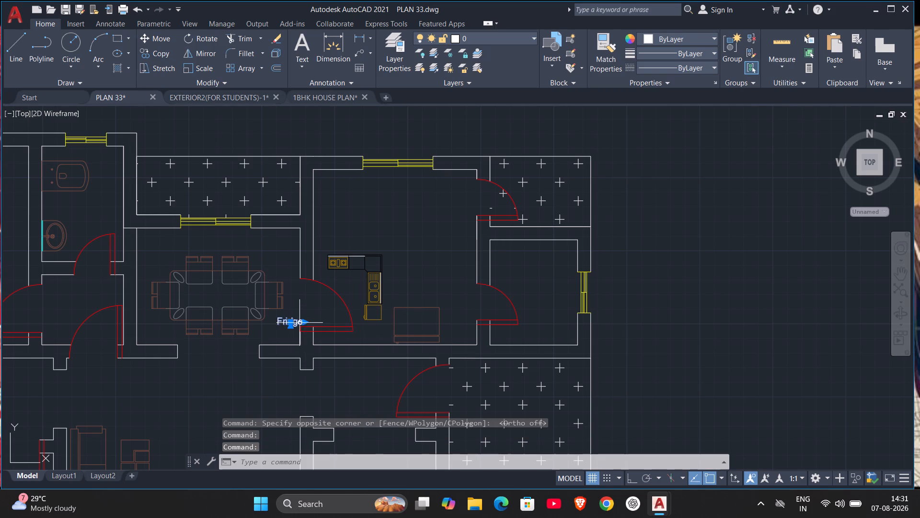
{"action": "left_click_drag", "start_coordinate": [287, 322], "coordinate": [414, 325]}
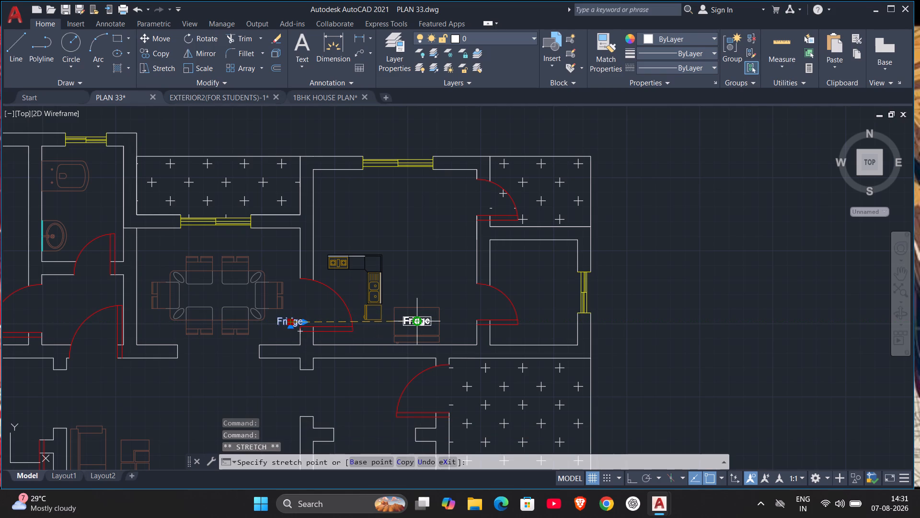
{"action": "left_click", "coordinate": [418, 324]}
{"action": "key", "text": "Escape"}
{"action": "key", "text": "Escape"}
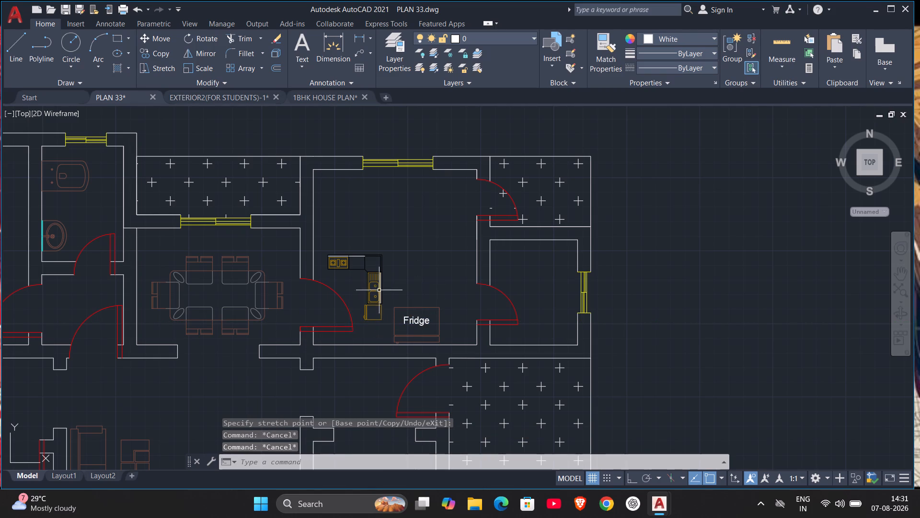
Move the kitchen set by its outer counter corner up toward the fridge room's window wall.
{"action": "left_click_drag", "start_coordinate": [316, 243], "coordinate": [332, 253]}
{"action": "left_click", "coordinate": [409, 327]}
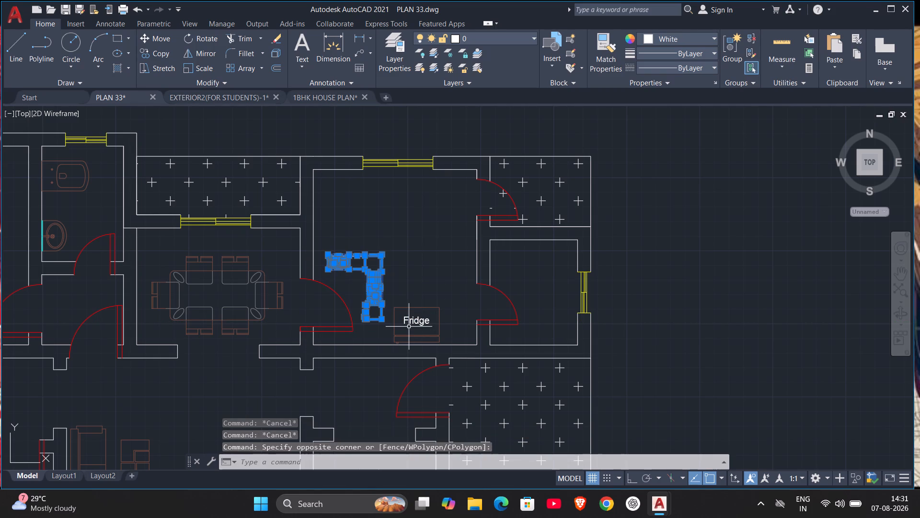
{"action": "key", "text": "m"}
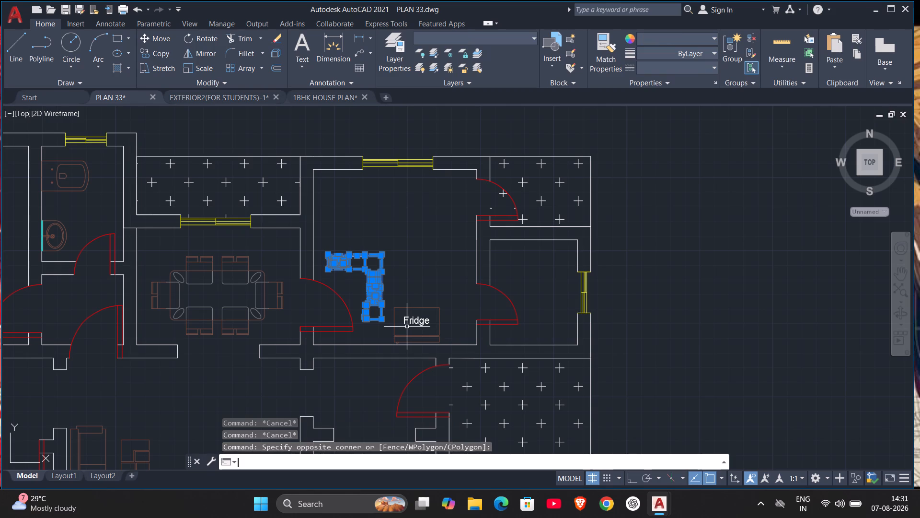
{"action": "key", "text": "Return"}
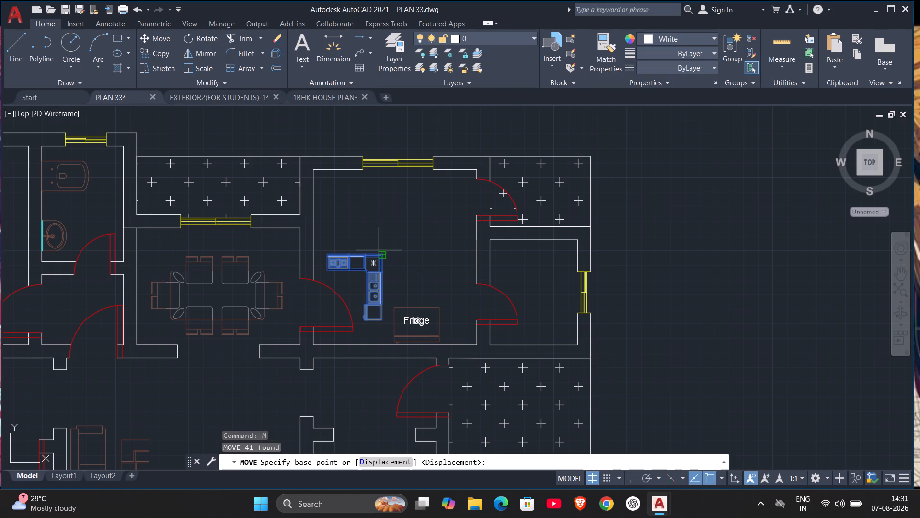
{"action": "scroll", "coordinate": [379, 250], "scroll_direction": "up", "scroll_amount": 3}
{"action": "left_click", "coordinate": [390, 264]}
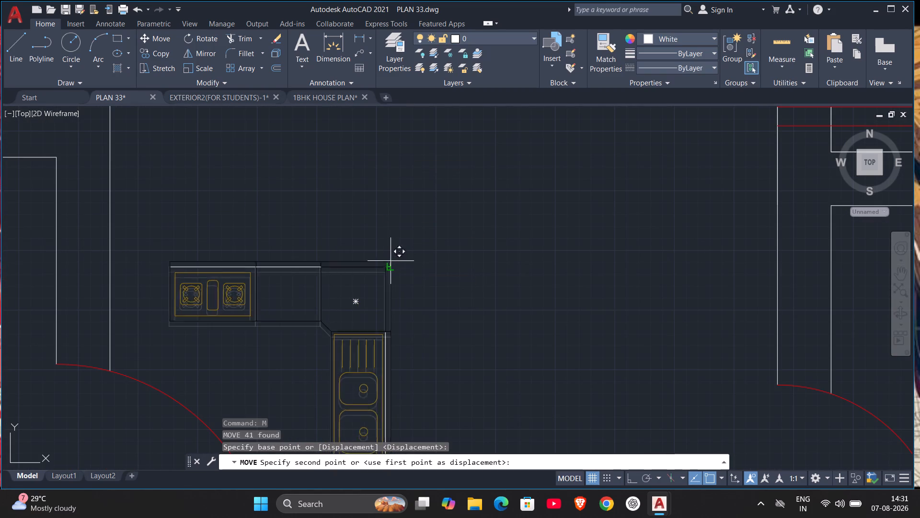
{"action": "scroll", "coordinate": [380, 154], "scroll_direction": "down", "scroll_amount": 3}
{"action": "middle_click_drag", "start_coordinate": [380, 149], "coordinate": [387, 327]}
{"action": "left_click", "coordinate": [395, 304]}
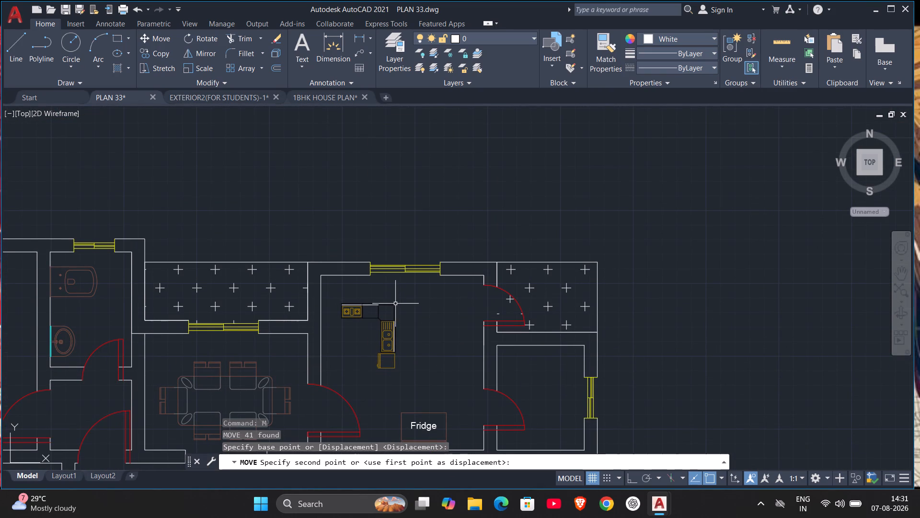
Rotate the kitchen set 90° counterclockwise about its outer counter corner with Ortho on, aligning the sink run with the window wall.
{"action": "left_click", "coordinate": [333, 298]}
{"action": "left_click", "coordinate": [449, 379]}
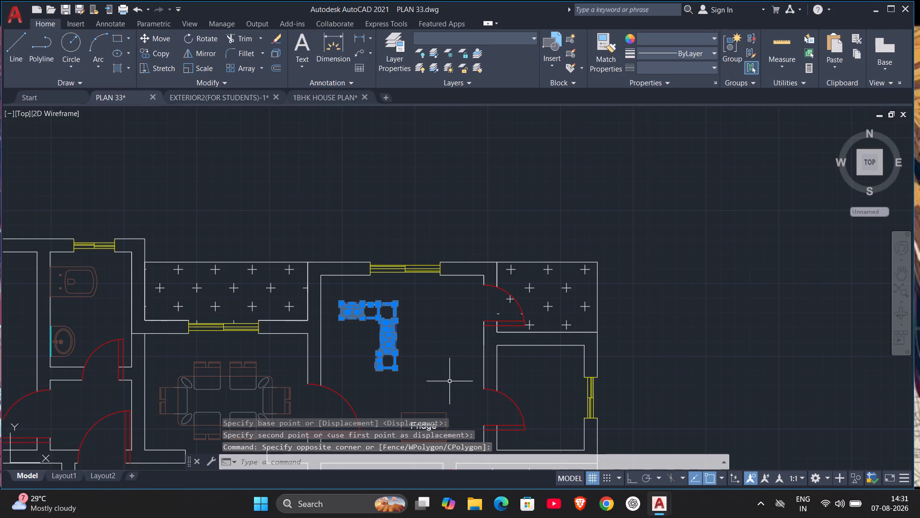
{"action": "key", "text": "e"}
{"action": "key", "text": "BackSpace"}
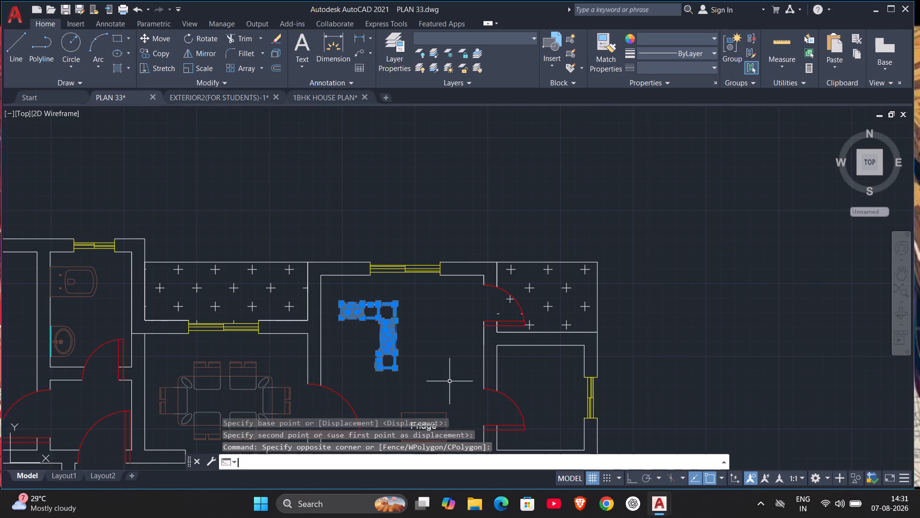
{"action": "type", "text": "RO"}
{"action": "key", "text": "Return"}
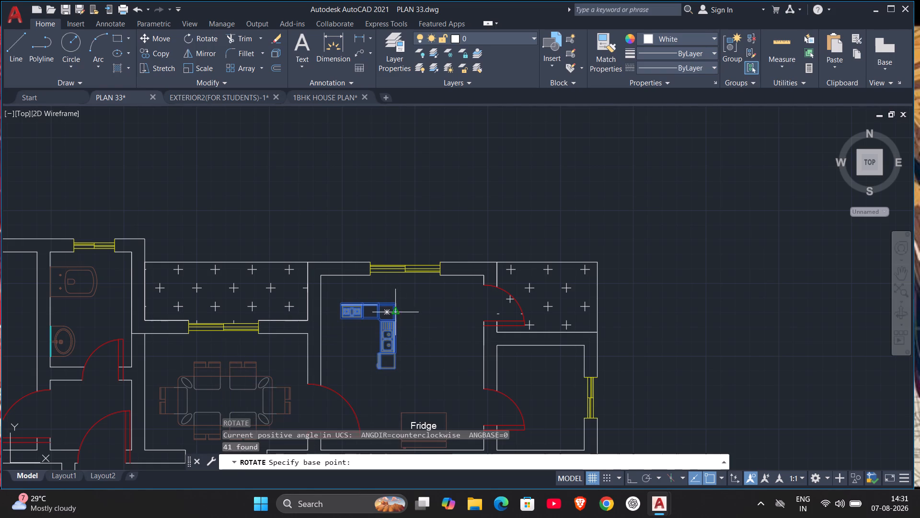
{"action": "scroll", "coordinate": [396, 309], "scroll_direction": "up", "scroll_amount": 5}
{"action": "scroll", "coordinate": [395, 254], "scroll_direction": "up", "scroll_amount": 4}
{"action": "scroll", "coordinate": [302, 274], "scroll_direction": "up", "scroll_amount": 2}
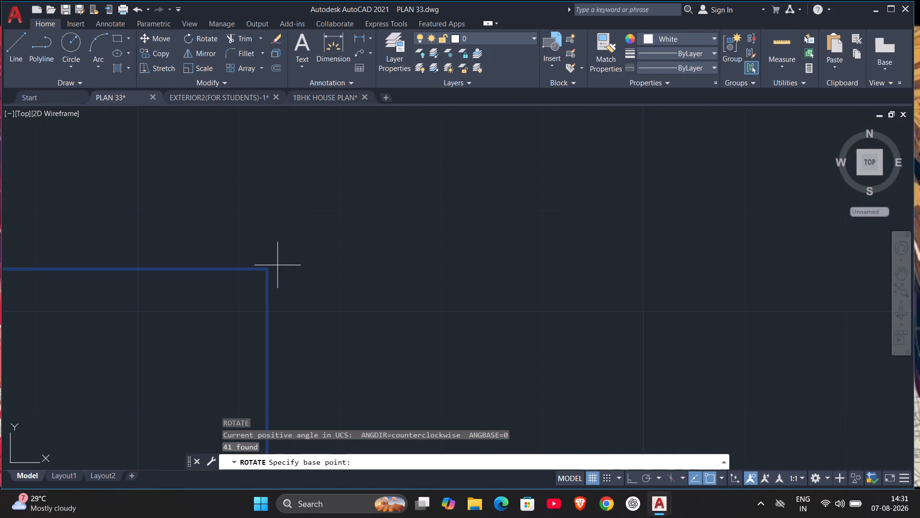
{"action": "left_click", "coordinate": [266, 267]}
{"action": "scroll", "coordinate": [297, 212], "scroll_direction": "down", "scroll_amount": 6}
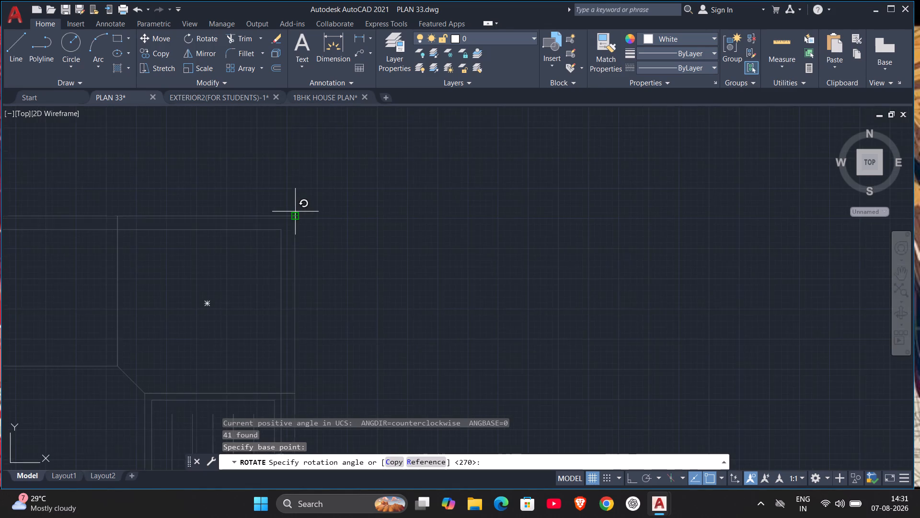
{"action": "scroll", "coordinate": [295, 212], "scroll_direction": "down", "scroll_amount": 2}
{"action": "key", "text": "F8"}
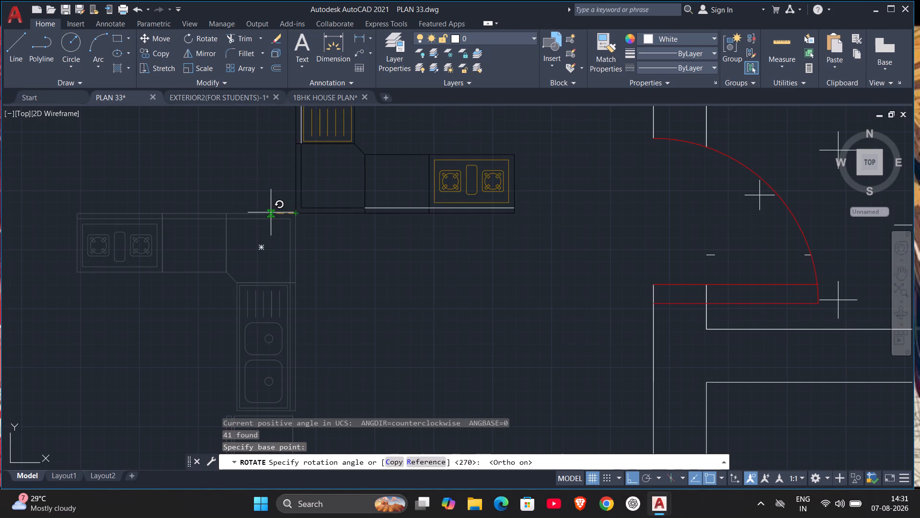
{"action": "scroll", "coordinate": [416, 291], "scroll_direction": "down", "scroll_amount": 3}
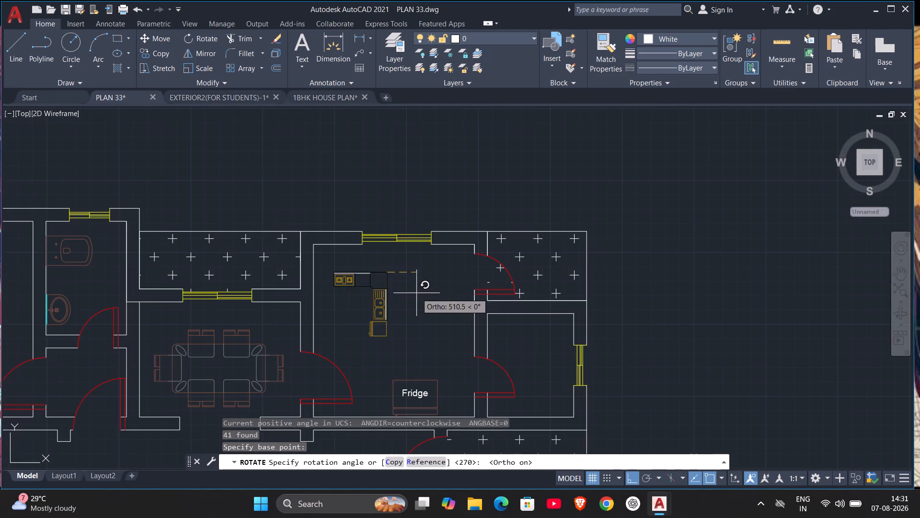
{"action": "left_click", "coordinate": [388, 188]}
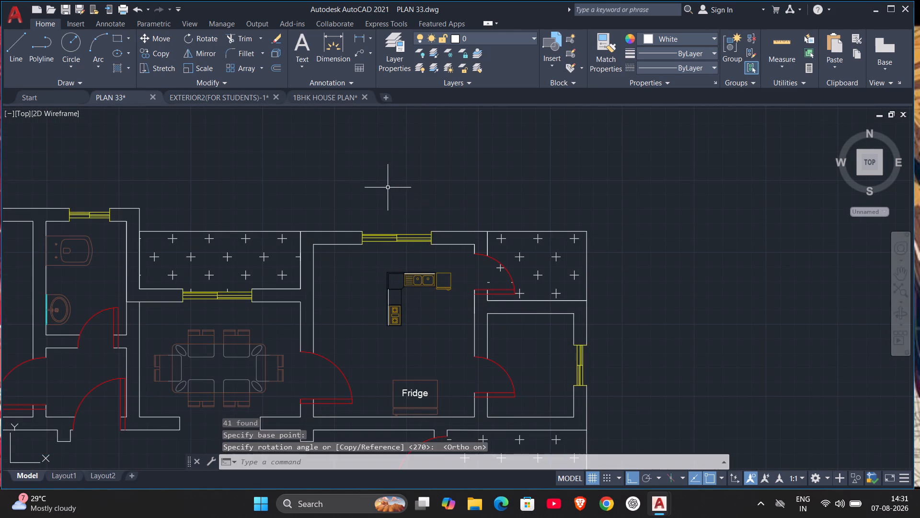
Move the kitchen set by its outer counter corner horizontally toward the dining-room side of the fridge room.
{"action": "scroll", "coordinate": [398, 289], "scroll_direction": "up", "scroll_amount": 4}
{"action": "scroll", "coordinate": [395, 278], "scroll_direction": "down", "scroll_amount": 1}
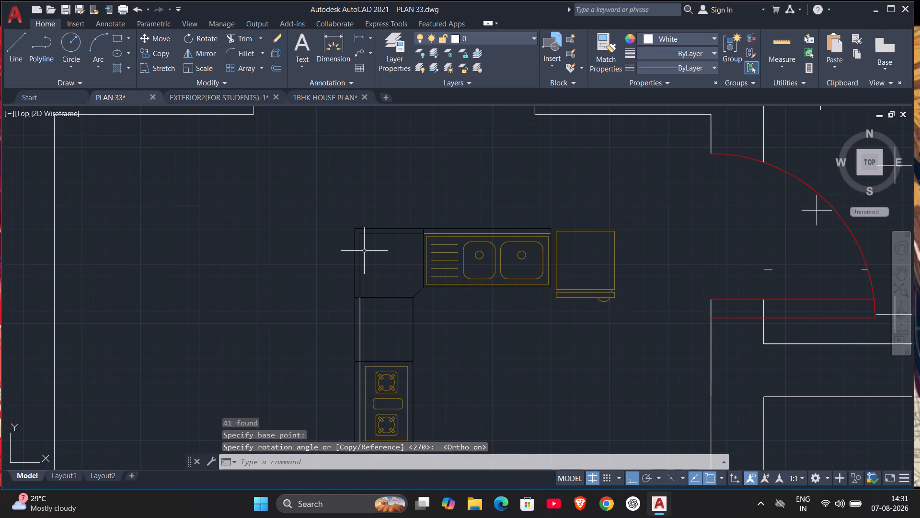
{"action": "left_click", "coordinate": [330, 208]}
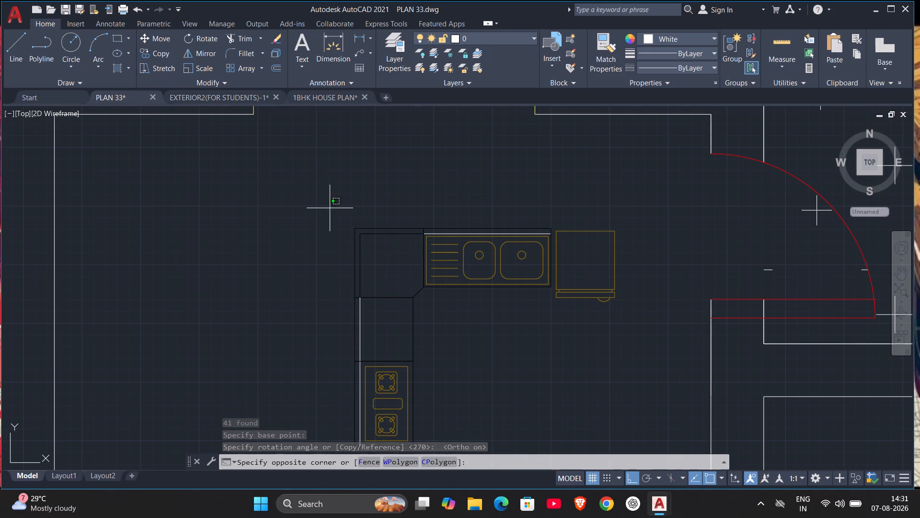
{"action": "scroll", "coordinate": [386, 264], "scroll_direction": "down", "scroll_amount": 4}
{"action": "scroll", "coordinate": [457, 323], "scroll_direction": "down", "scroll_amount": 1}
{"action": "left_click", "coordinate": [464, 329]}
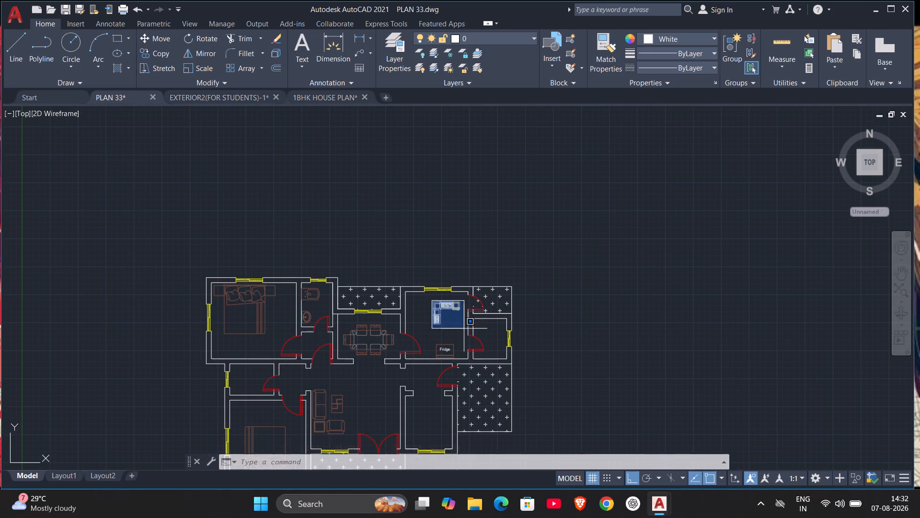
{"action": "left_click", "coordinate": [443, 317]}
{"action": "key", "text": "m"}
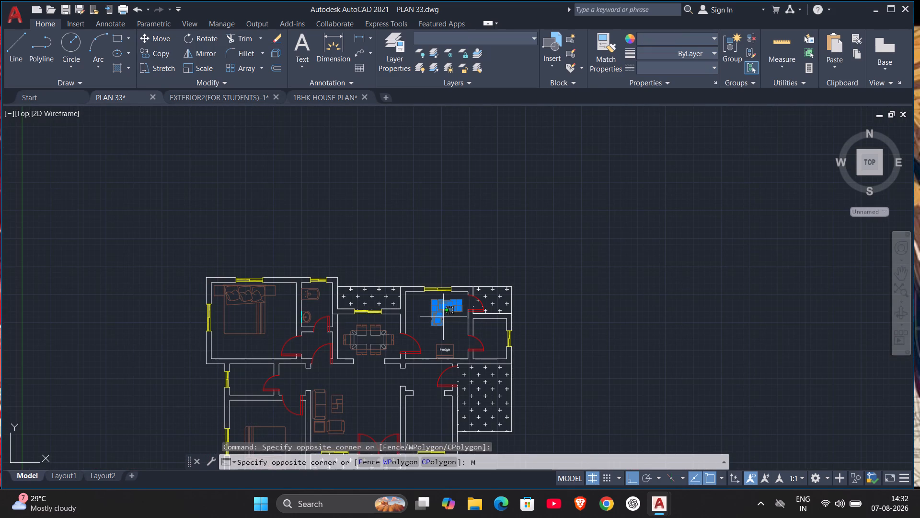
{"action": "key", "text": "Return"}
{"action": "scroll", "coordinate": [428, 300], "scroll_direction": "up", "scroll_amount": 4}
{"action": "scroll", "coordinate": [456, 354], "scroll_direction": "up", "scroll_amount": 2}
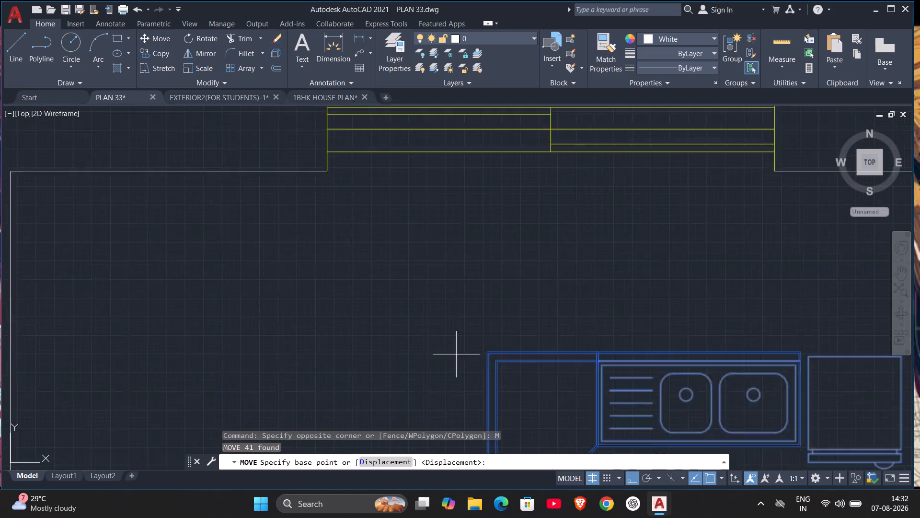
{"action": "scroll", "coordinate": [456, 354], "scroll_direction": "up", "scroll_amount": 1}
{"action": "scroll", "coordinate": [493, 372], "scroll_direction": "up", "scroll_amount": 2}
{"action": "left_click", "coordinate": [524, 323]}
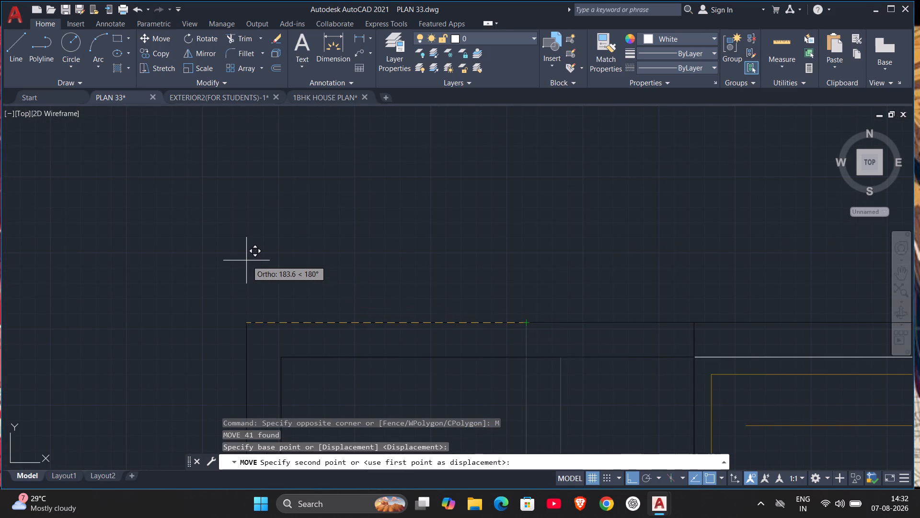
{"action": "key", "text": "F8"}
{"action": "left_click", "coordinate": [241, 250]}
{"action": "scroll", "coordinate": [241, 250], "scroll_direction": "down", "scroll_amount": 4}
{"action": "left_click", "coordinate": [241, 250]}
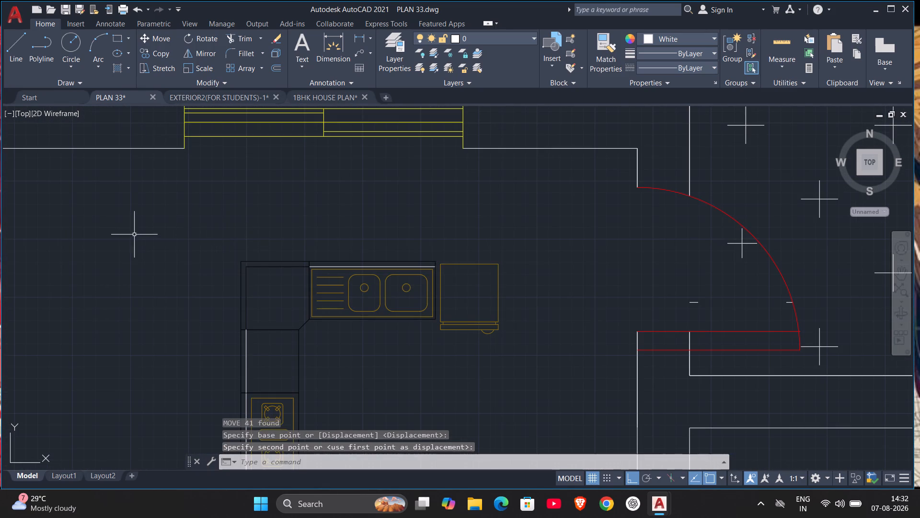
With Ortho off, move the kitchen set by its outer counter corner into the room's inner wall corner between window wall and dining-room wall.
{"action": "scroll", "coordinate": [220, 244], "scroll_direction": "down", "scroll_amount": 3}
{"action": "left_click", "coordinate": [214, 239]}
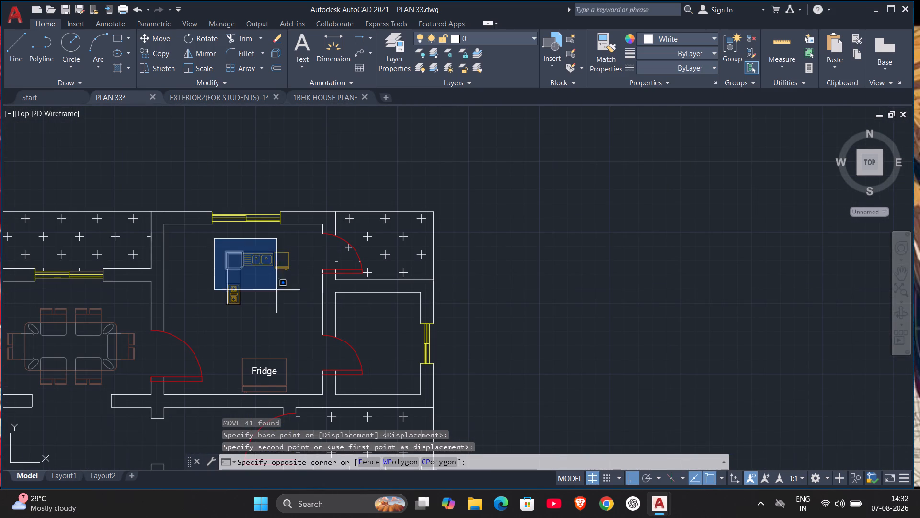
{"action": "left_click", "coordinate": [316, 326]}
{"action": "key", "text": "m"}
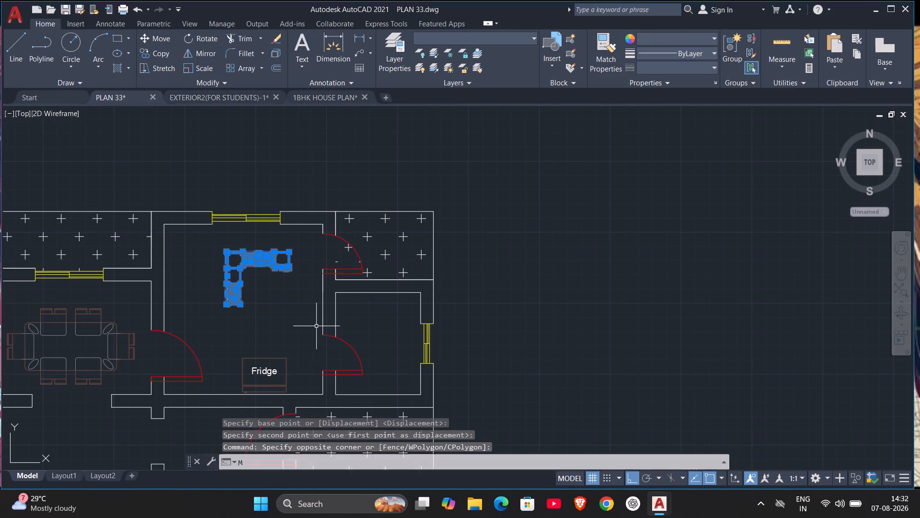
{"action": "key", "text": "Return"}
{"action": "scroll", "coordinate": [221, 250], "scroll_direction": "up", "scroll_amount": 6}
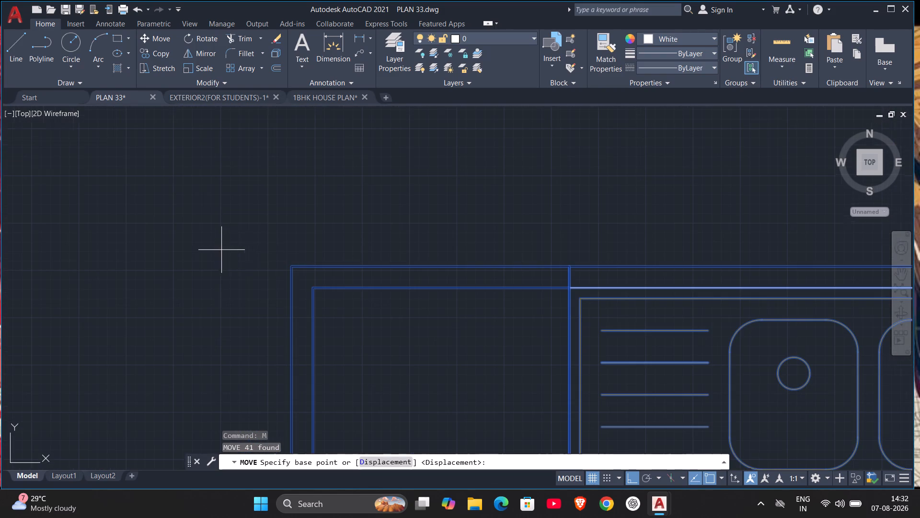
{"action": "left_click", "coordinate": [289, 266]}
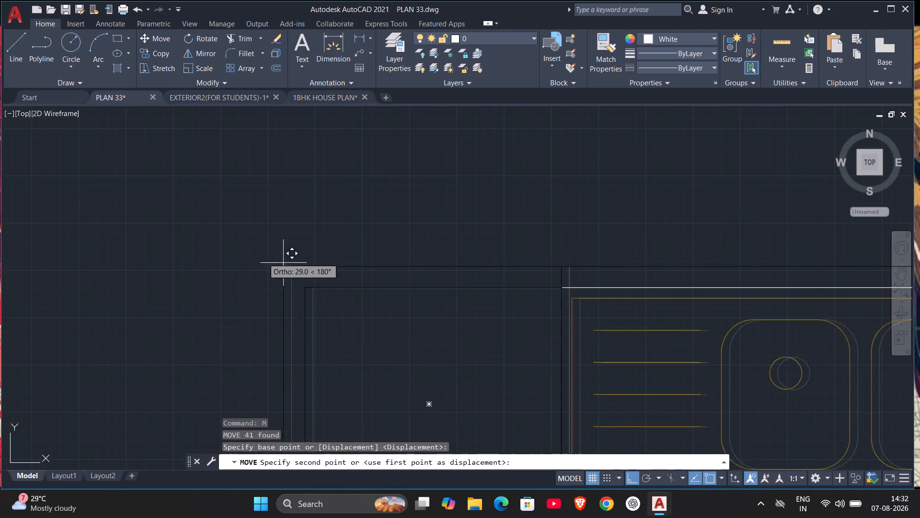
{"action": "key", "text": "F8"}
{"action": "scroll", "coordinate": [190, 240], "scroll_direction": "down", "scroll_amount": 4}
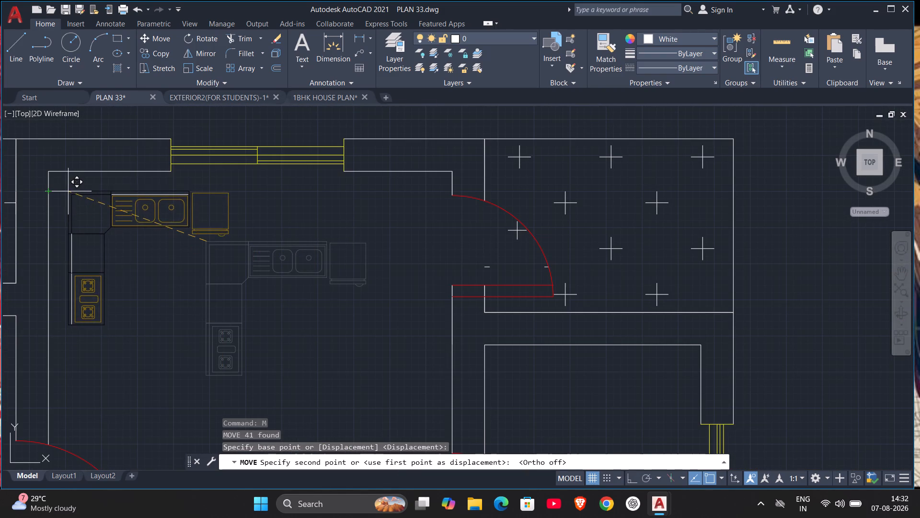
{"action": "middle_click_drag", "start_coordinate": [68, 189], "coordinate": [325, 146]}
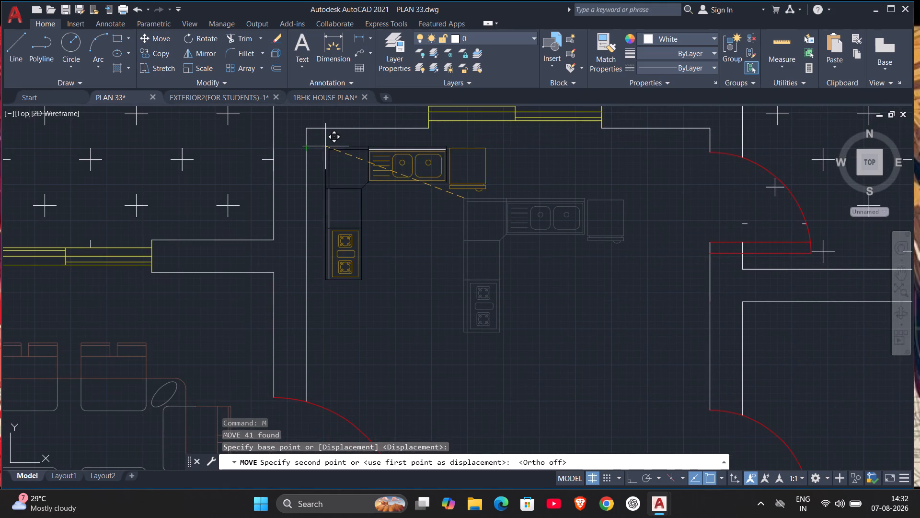
{"action": "left_click", "coordinate": [304, 130]}
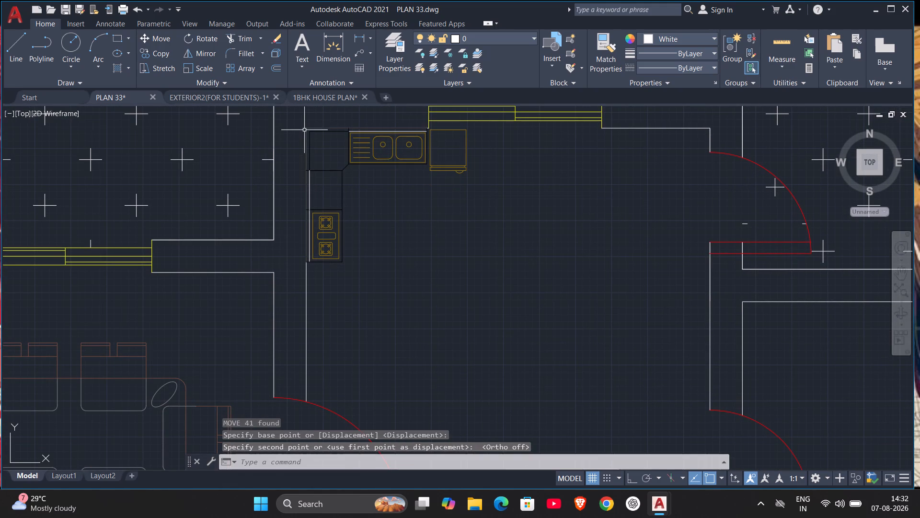
Scale up the kitchen set freehand from the inner wall corner, keeping the stove counter clear of the dining-room door.
{"action": "left_click", "coordinate": [289, 124]}
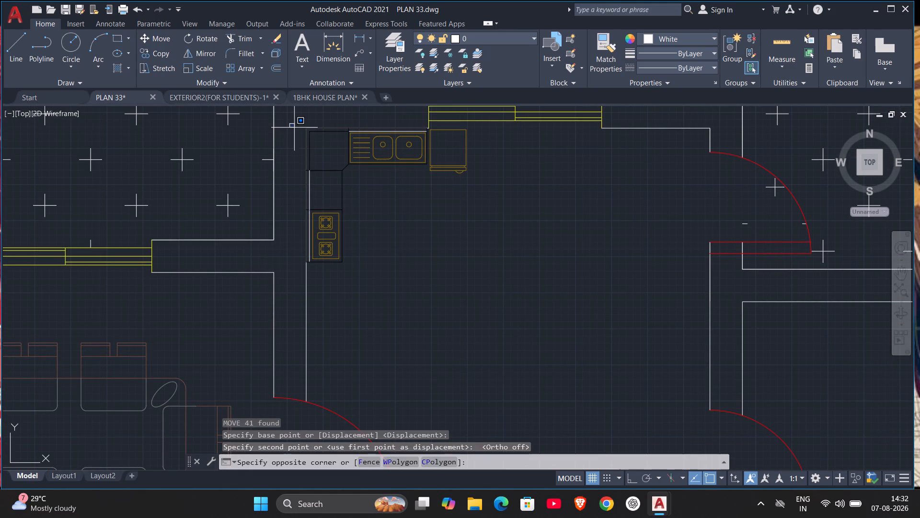
{"action": "left_click", "coordinate": [476, 262]}
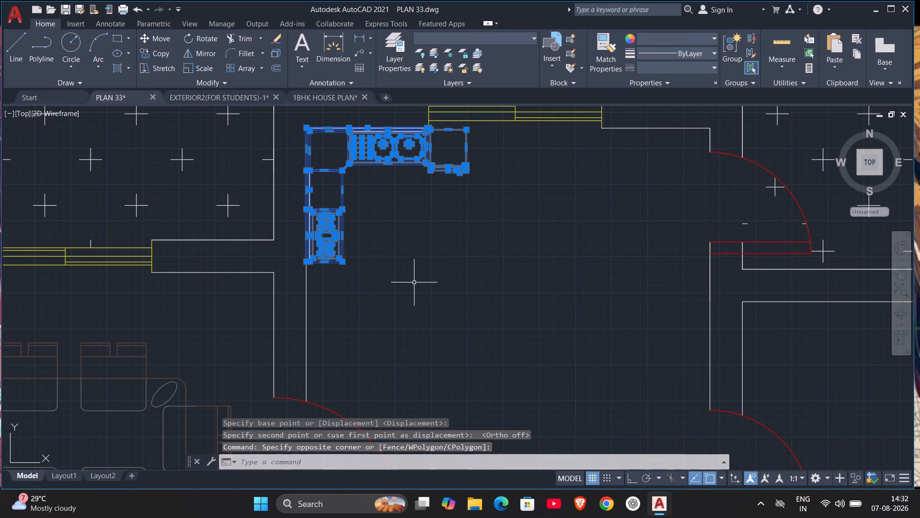
{"action": "type", "text": "SC"}
{"action": "key", "text": "Return"}
{"action": "scroll", "coordinate": [303, 130], "scroll_direction": "up", "scroll_amount": 3}
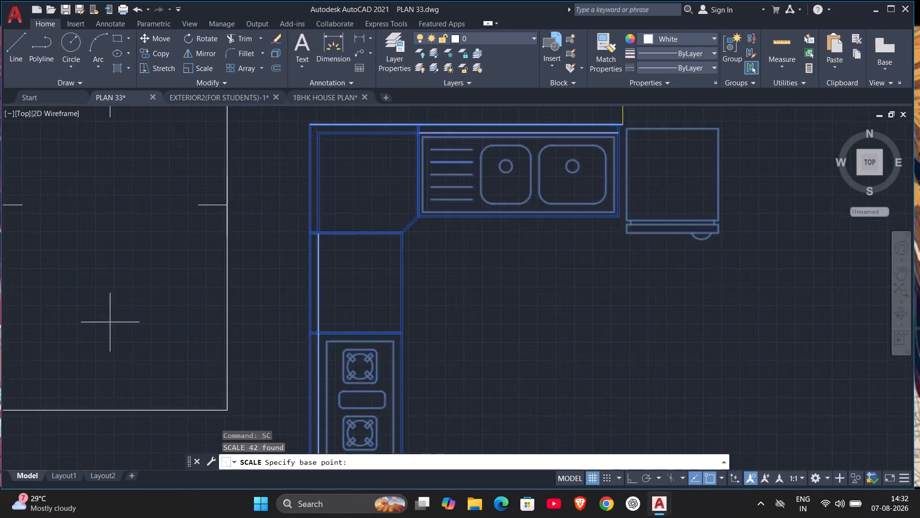
{"action": "scroll", "coordinate": [303, 130], "scroll_direction": "up", "scroll_amount": 1}
{"action": "left_click", "coordinate": [319, 116]}
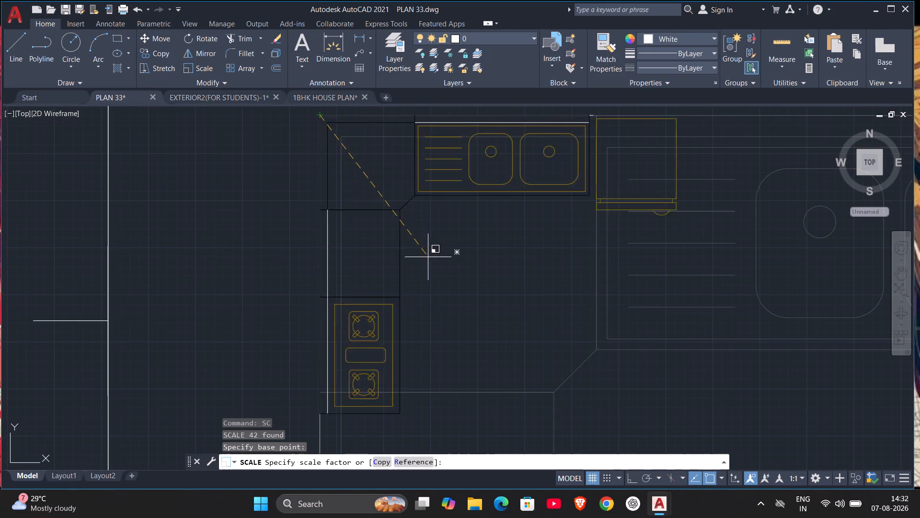
{"action": "scroll", "coordinate": [451, 289], "scroll_direction": "down", "scroll_amount": 5}
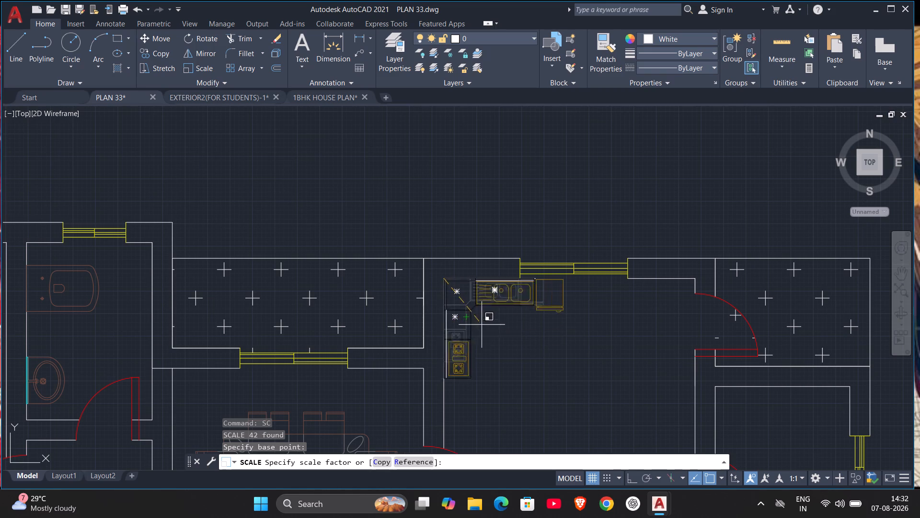
{"action": "middle_click_drag", "start_coordinate": [505, 344], "coordinate": [455, 159]}
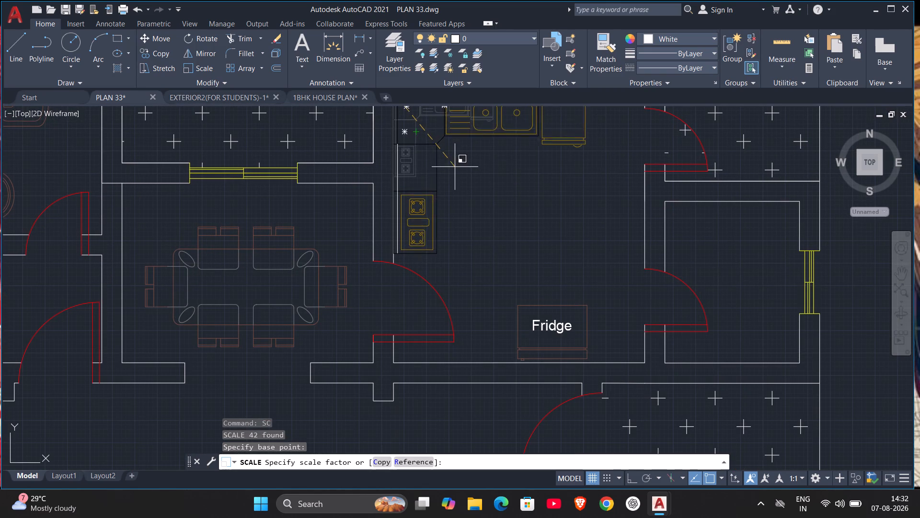
{"action": "middle_click_drag", "start_coordinate": [446, 164], "coordinate": [445, 233]}
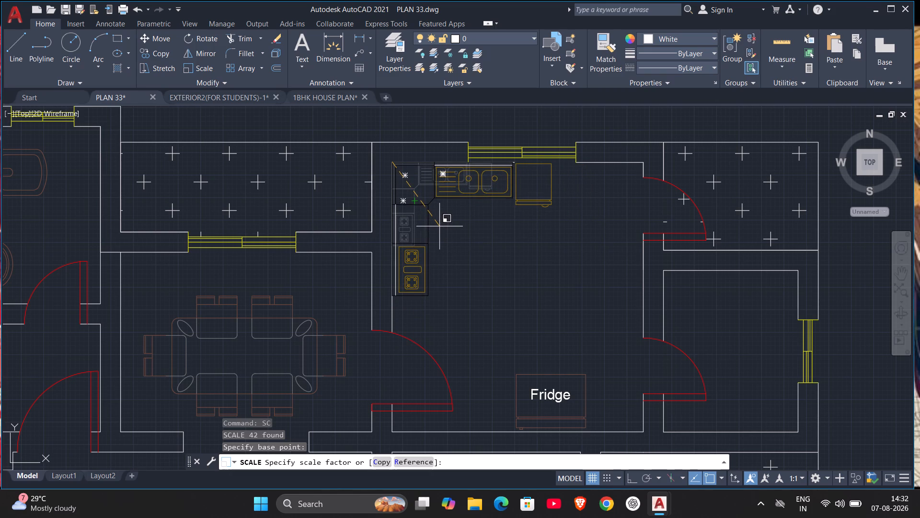
{"action": "left_click", "coordinate": [440, 227]}
{"action": "scroll", "coordinate": [472, 231], "scroll_direction": "down", "scroll_amount": 2}
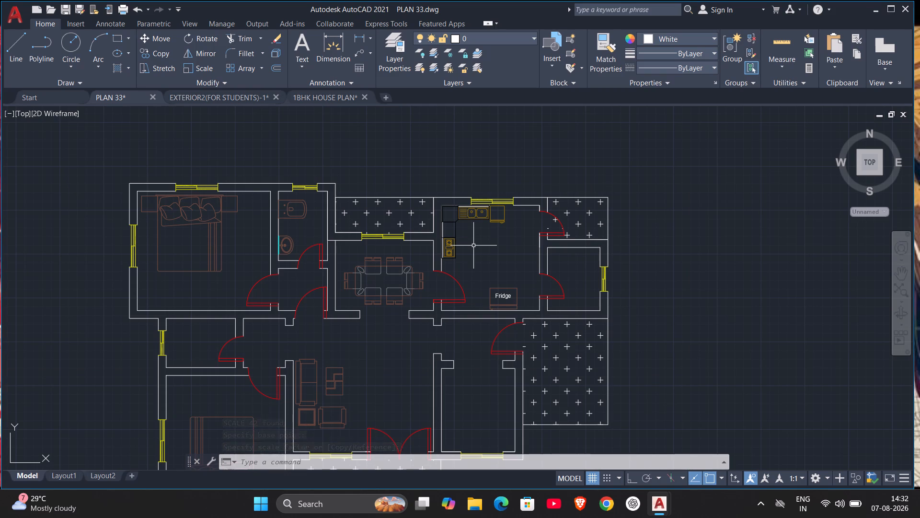
{"action": "scroll", "coordinate": [474, 246], "scroll_direction": "up", "scroll_amount": 1}
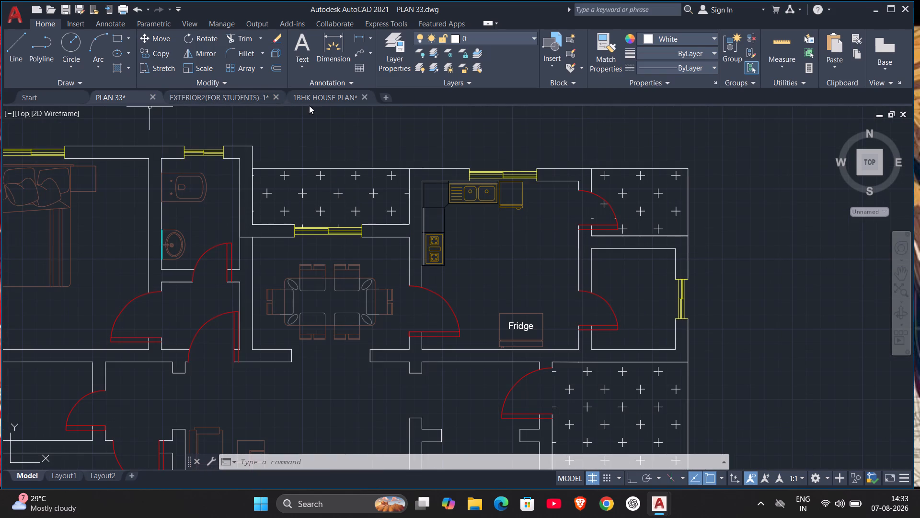
Examine the furnished rooms of the ground floor in 1BHK HOUSE PLAN for furniture blocks that could be reused.
{"action": "left_click", "coordinate": [316, 100]}
{"action": "scroll", "coordinate": [523, 195], "scroll_direction": "down", "scroll_amount": 1}
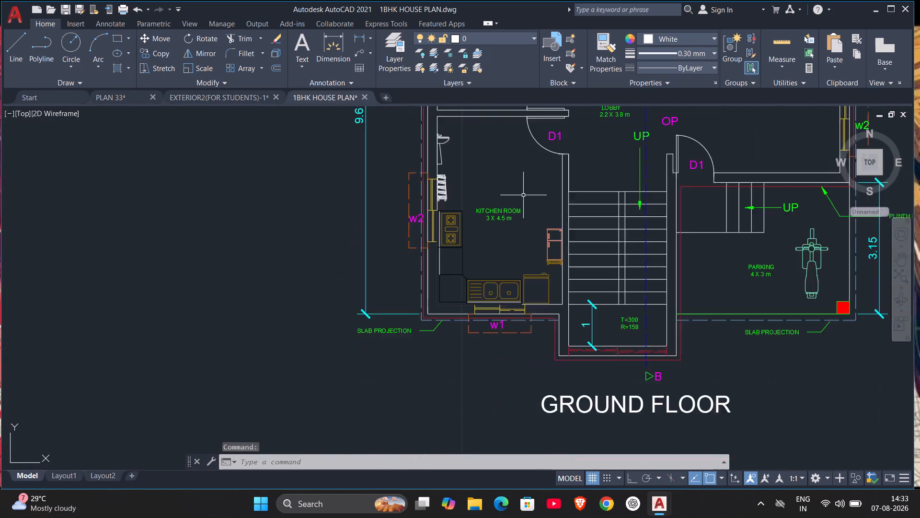
{"action": "scroll", "coordinate": [523, 196], "scroll_direction": "up", "scroll_amount": 1}
{"action": "middle_click_drag", "start_coordinate": [522, 200], "coordinate": [358, 300]}
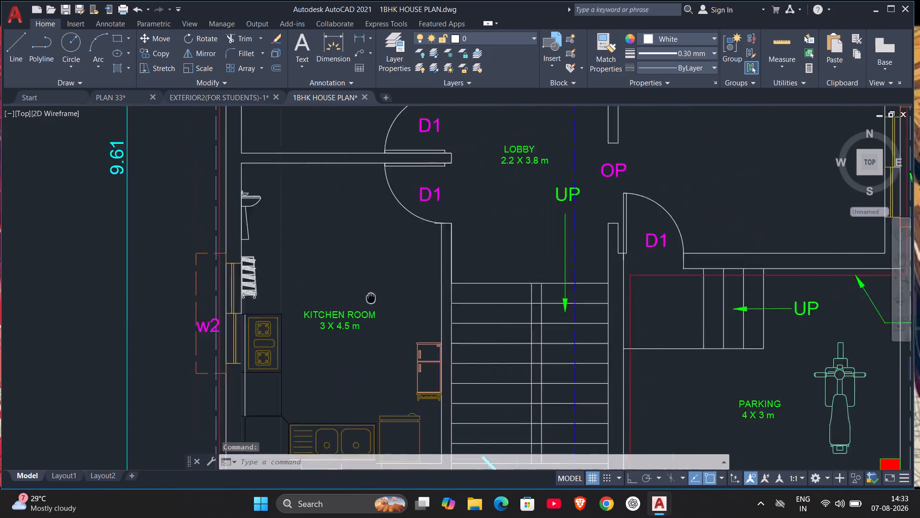
{"action": "middle_click_drag", "start_coordinate": [358, 300], "coordinate": [253, 322]}
{"action": "scroll", "coordinate": [375, 257], "scroll_direction": "down", "scroll_amount": 2}
{"action": "middle_click_drag", "start_coordinate": [520, 235], "coordinate": [509, 250]}
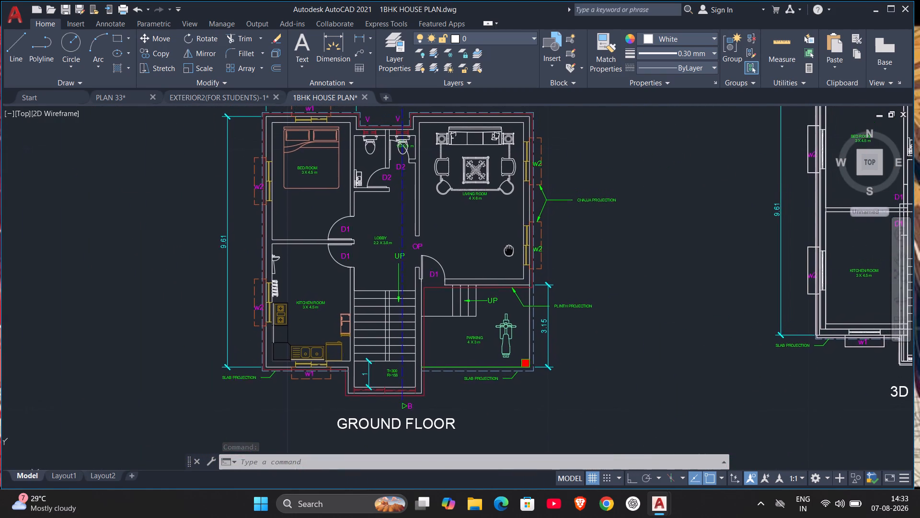
{"action": "middle_click_drag", "start_coordinate": [509, 250], "coordinate": [508, 267]}
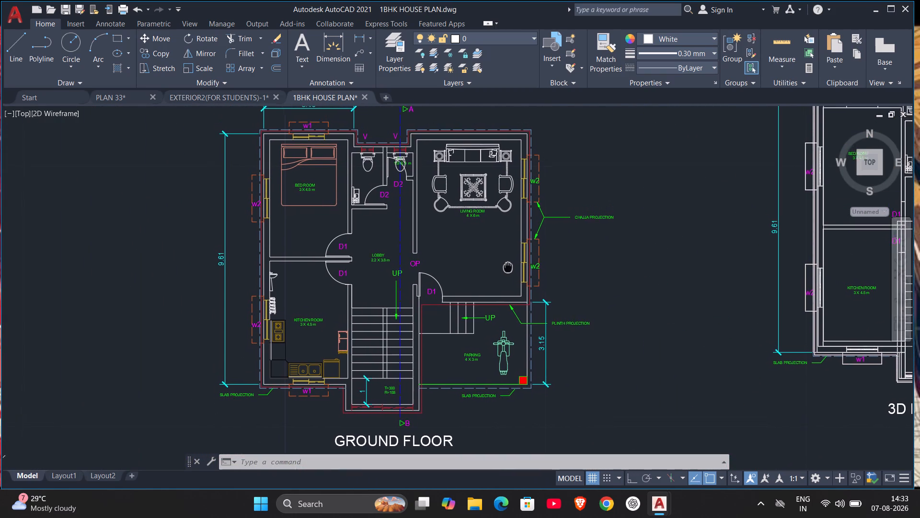
{"action": "middle_click_drag", "start_coordinate": [508, 267], "coordinate": [552, 233]}
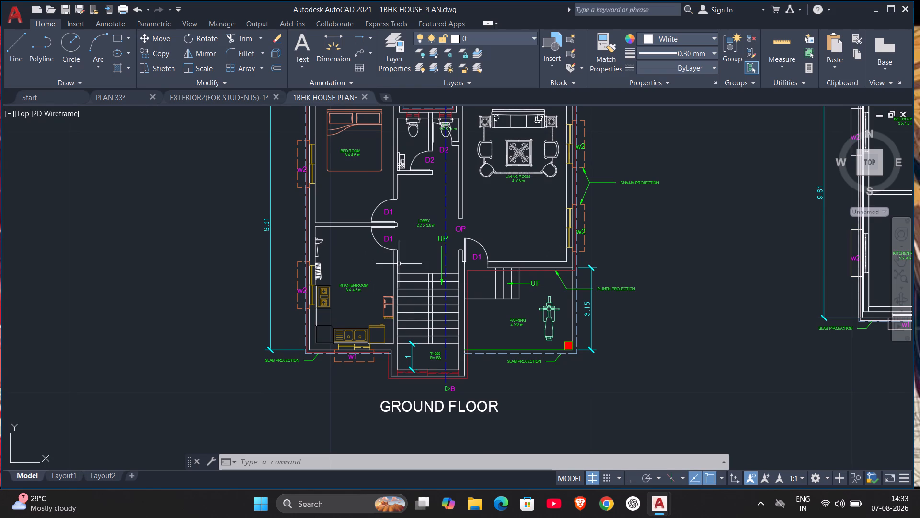
In PLAN 33, copy the toilet from the upper bathroom into the bathroom between the bedrooms, backing onto the window wall beside the window.
{"action": "left_click", "coordinate": [106, 92]}
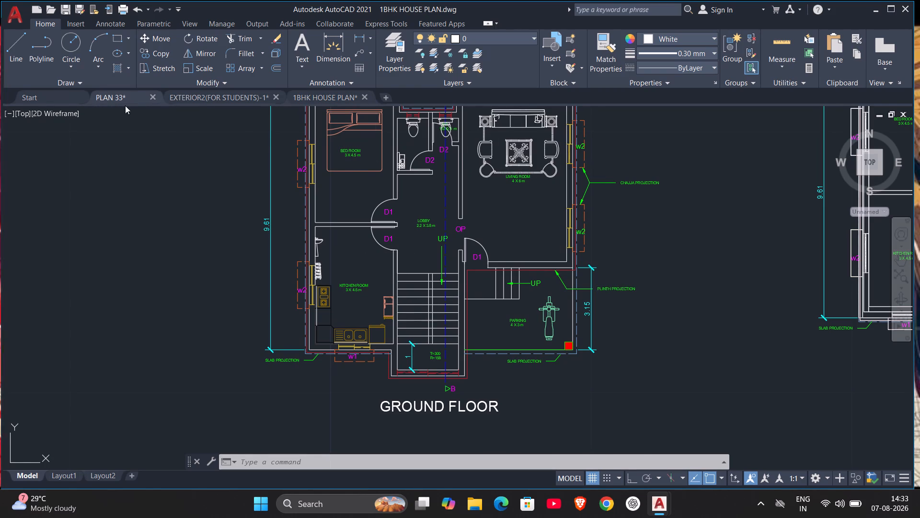
{"action": "scroll", "coordinate": [361, 189], "scroll_direction": "down", "scroll_amount": 1}
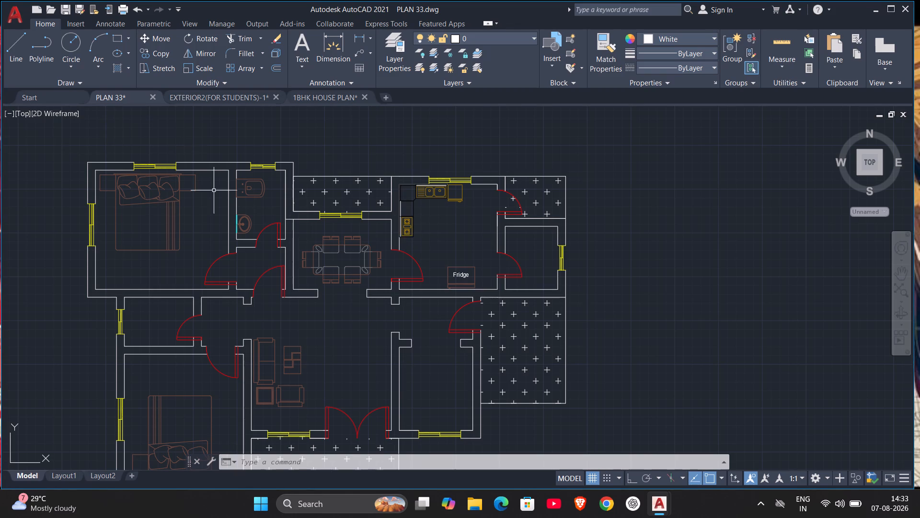
{"action": "left_click", "coordinate": [246, 184]}
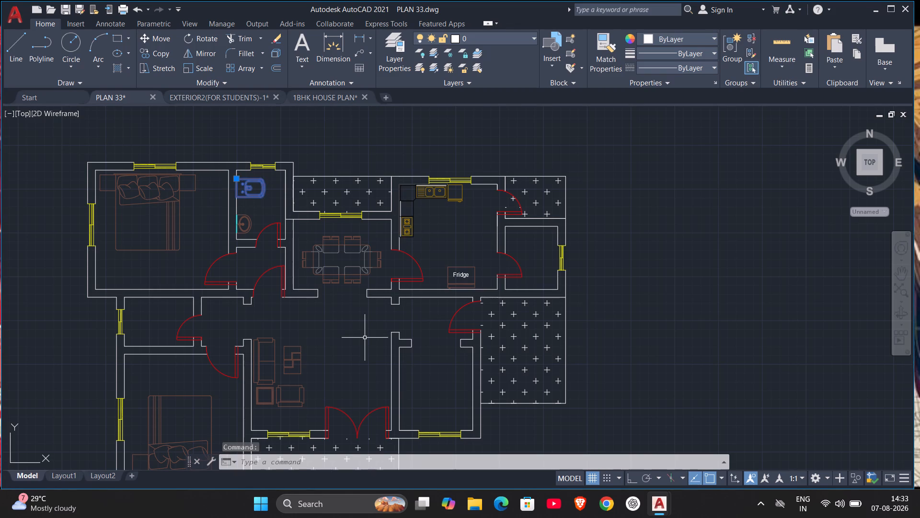
{"action": "type", "text": "CO"}
{"action": "key", "text": "Return"}
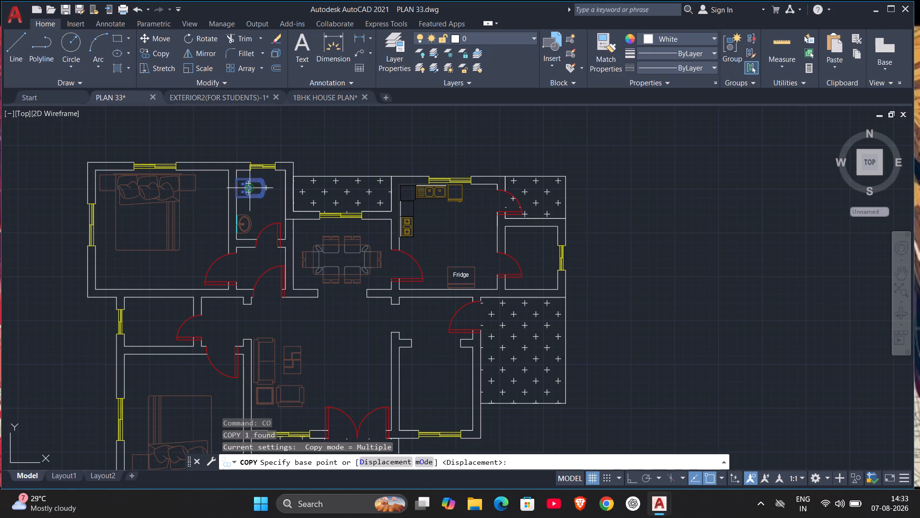
{"action": "scroll", "coordinate": [235, 186], "scroll_direction": "up", "scroll_amount": 6}
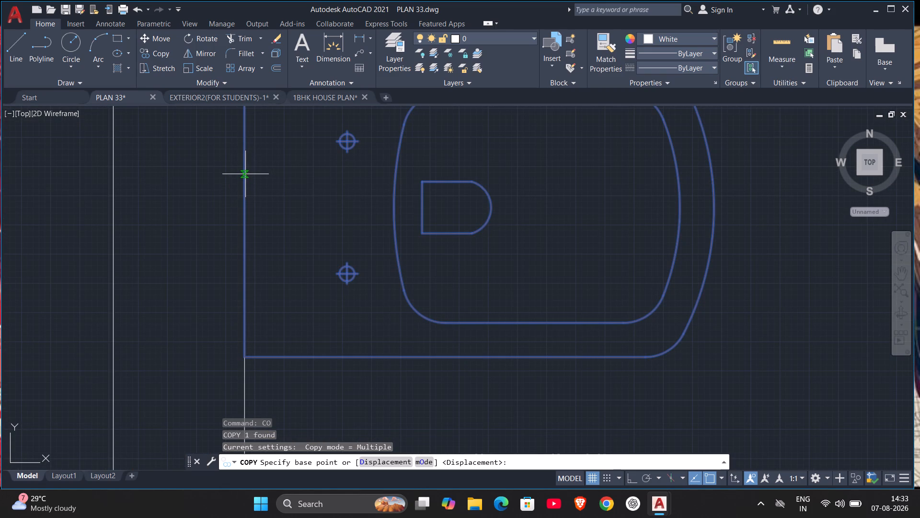
{"action": "left_click", "coordinate": [244, 173]}
{"action": "scroll", "coordinate": [242, 317], "scroll_direction": "down", "scroll_amount": 4}
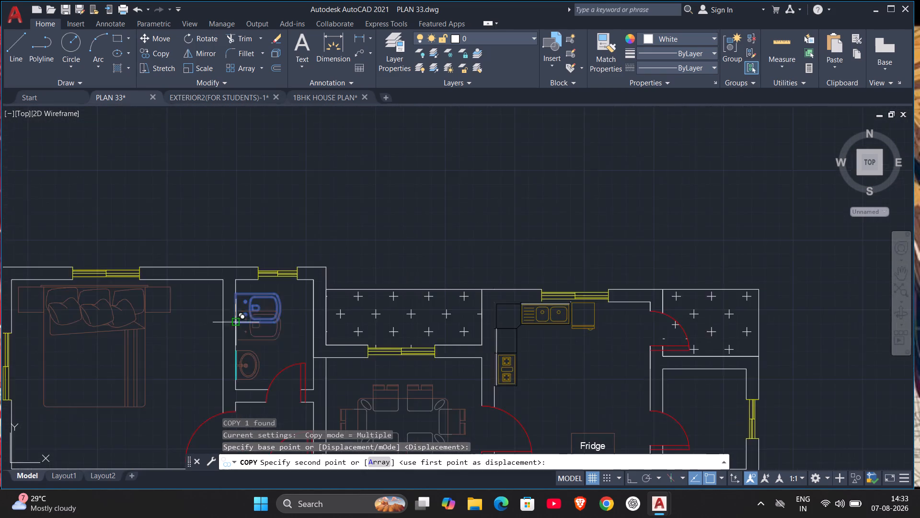
{"action": "scroll", "coordinate": [230, 319], "scroll_direction": "down", "scroll_amount": 3}
{"action": "middle_click_drag", "start_coordinate": [209, 368], "coordinate": [269, 286]}
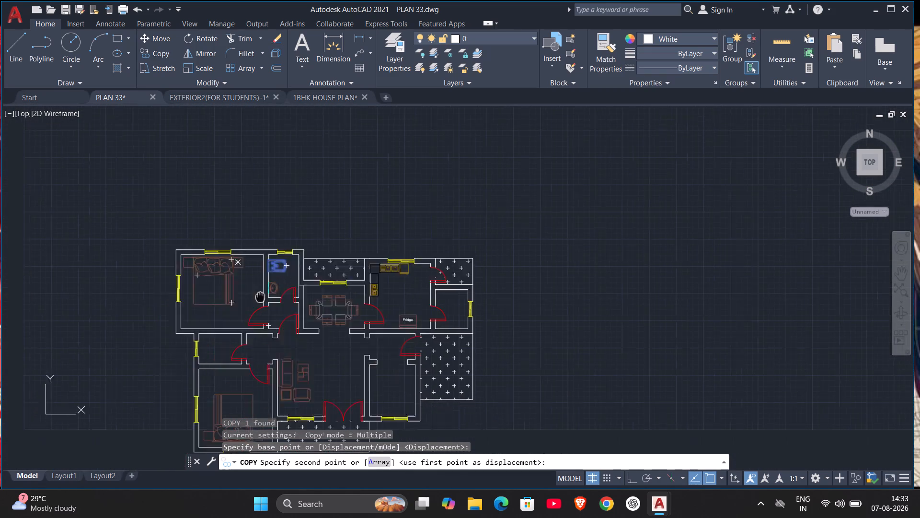
{"action": "middle_click_drag", "start_coordinate": [269, 286], "coordinate": [343, 195]}
{"action": "scroll", "coordinate": [304, 225], "scroll_direction": "up", "scroll_amount": 3}
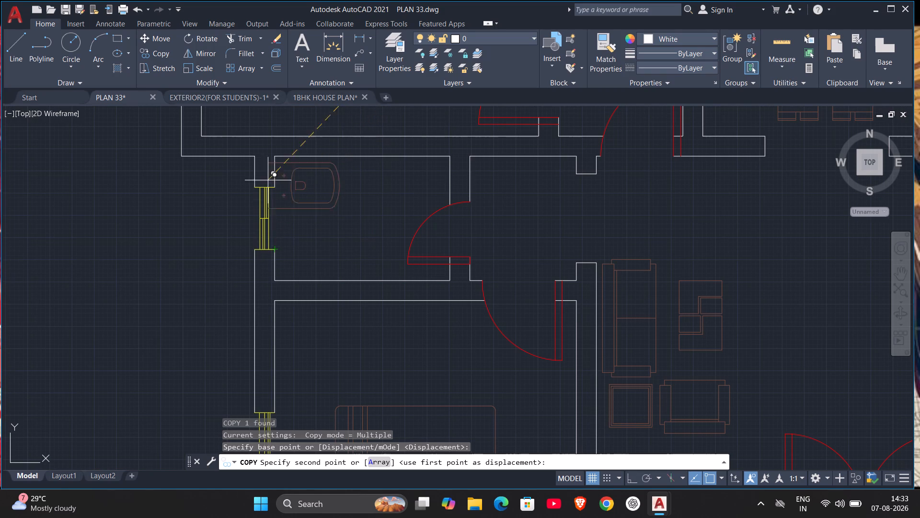
{"action": "scroll", "coordinate": [274, 177], "scroll_direction": "up", "scroll_amount": 5}
{"action": "scroll", "coordinate": [276, 180], "scroll_direction": "down", "scroll_amount": 2}
{"action": "middle_click_drag", "start_coordinate": [278, 184], "coordinate": [273, 236]}
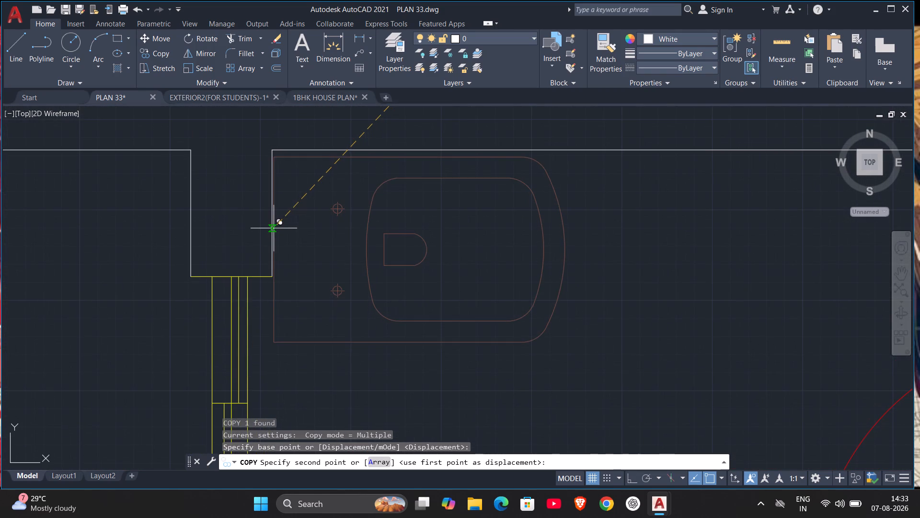
{"action": "left_click", "coordinate": [273, 268]}
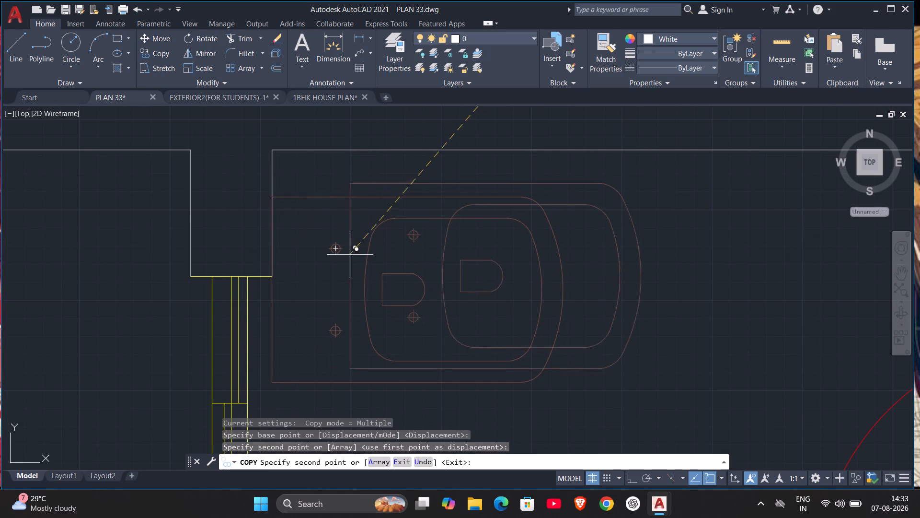
{"action": "scroll", "coordinate": [362, 254], "scroll_direction": "down", "scroll_amount": 4}
{"action": "scroll", "coordinate": [444, 268], "scroll_direction": "down", "scroll_amount": 1}
{"action": "key", "text": "Escape"}
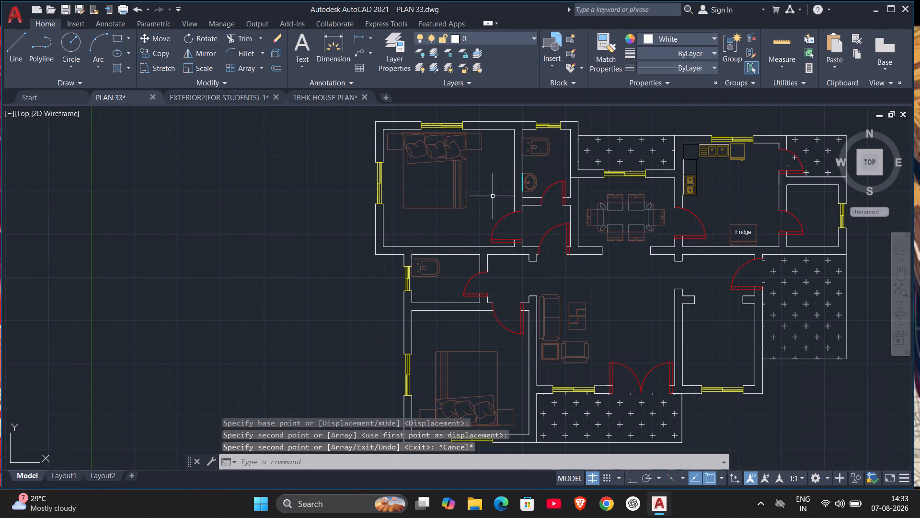
Copy the upper bathroom's washbasin by its back-edge midpoint to the open floor between the new toilet and the door.
{"action": "left_click", "coordinate": [529, 188]}
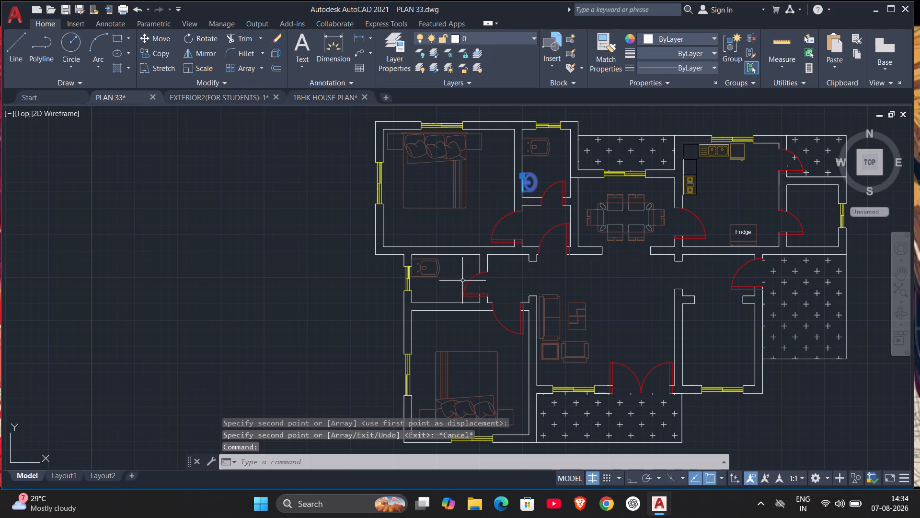
{"action": "key", "text": "c"}
{"action": "key", "text": "o"}
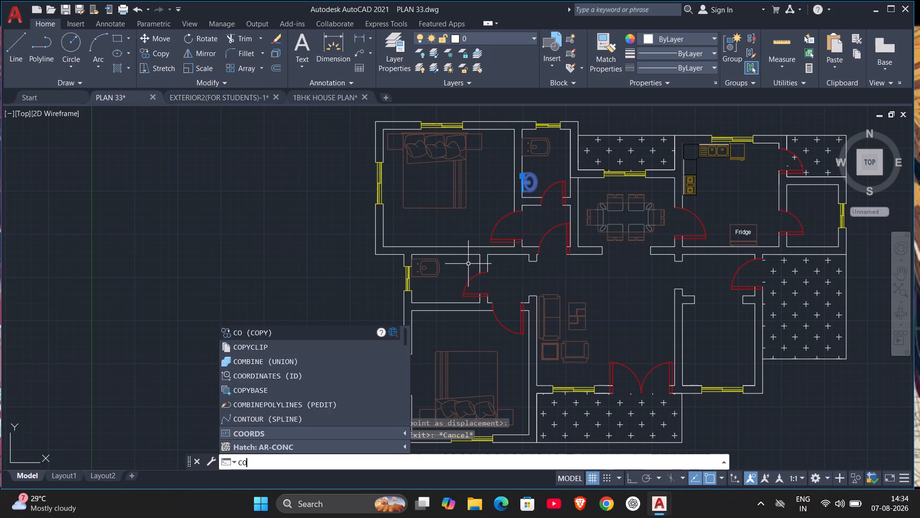
{"action": "key", "text": "Return"}
{"action": "scroll", "coordinate": [505, 164], "scroll_direction": "up", "scroll_amount": 3}
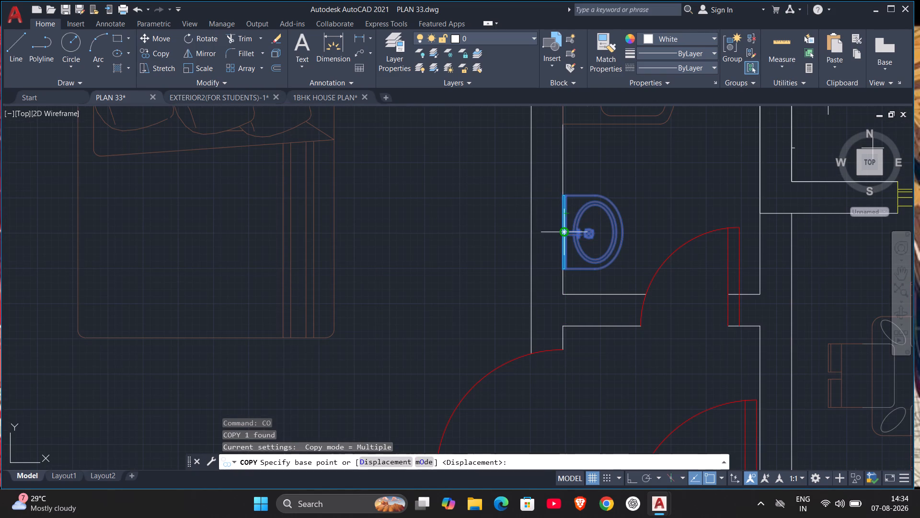
{"action": "left_click", "coordinate": [563, 230]}
{"action": "scroll", "coordinate": [423, 305], "scroll_direction": "down", "scroll_amount": 4}
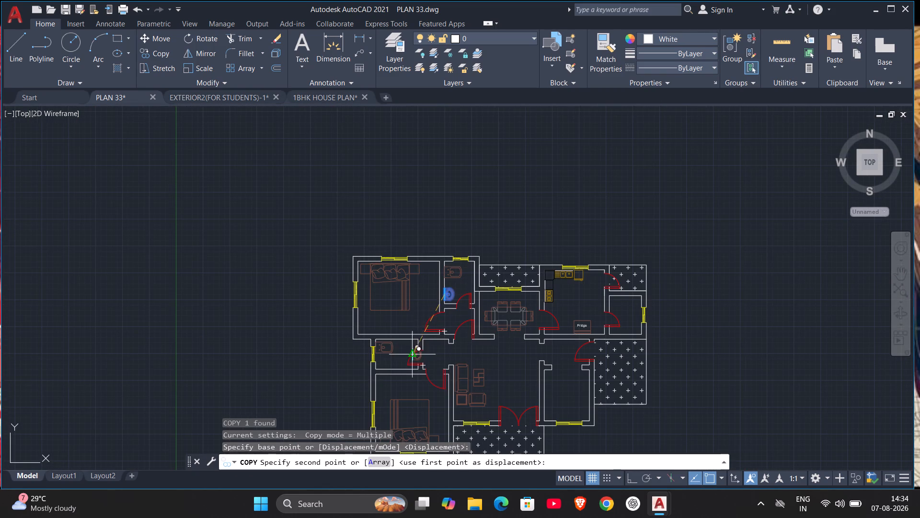
{"action": "scroll", "coordinate": [394, 352], "scroll_direction": "up", "scroll_amount": 4}
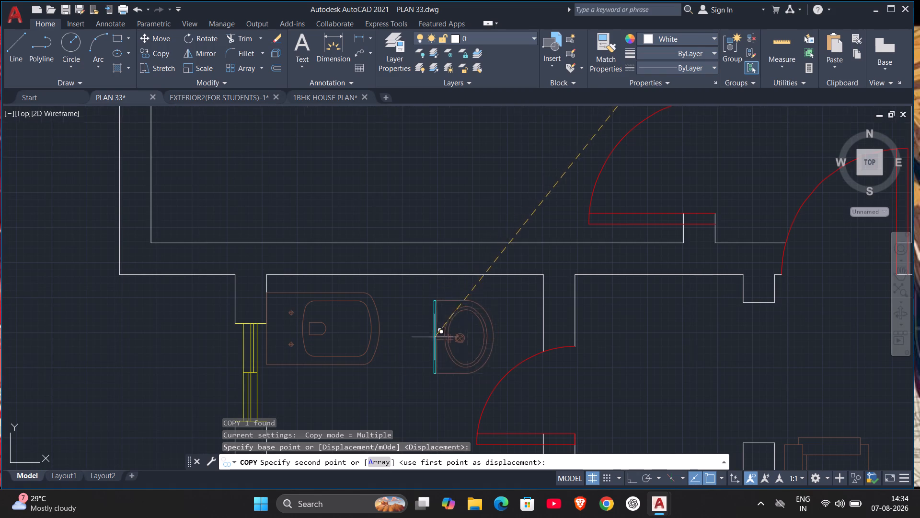
{"action": "scroll", "coordinate": [433, 340], "scroll_direction": "down", "scroll_amount": 1}
{"action": "middle_click_drag", "start_coordinate": [432, 341], "coordinate": [448, 279]}
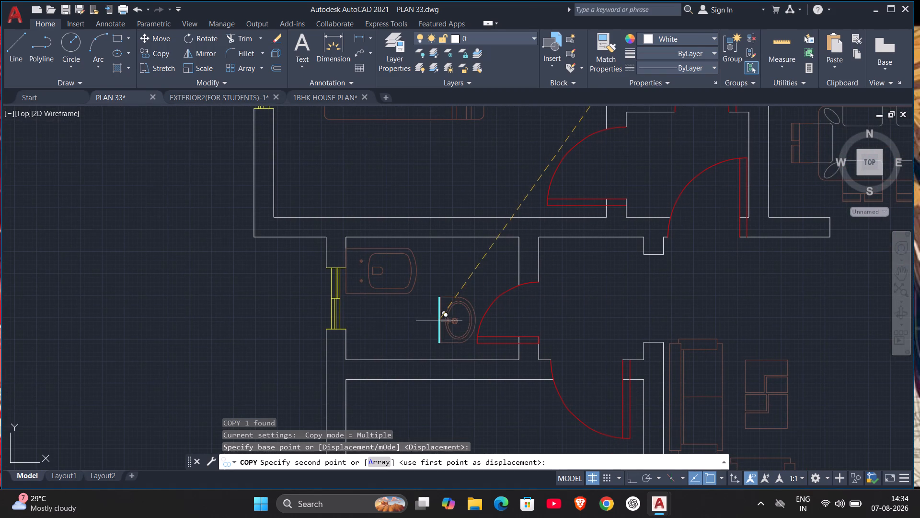
{"action": "left_click", "coordinate": [437, 330]}
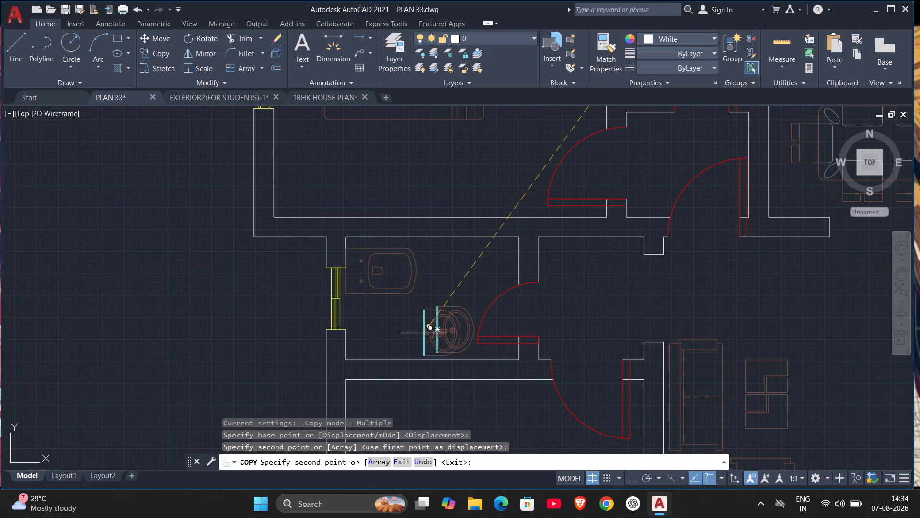
{"action": "key", "text": "Escape"}
Rotate the copied washbasin 90° counterclockwise about its drain with Ortho on, so its back edge faces the lower bedroom.
{"action": "left_click", "coordinate": [438, 316]}
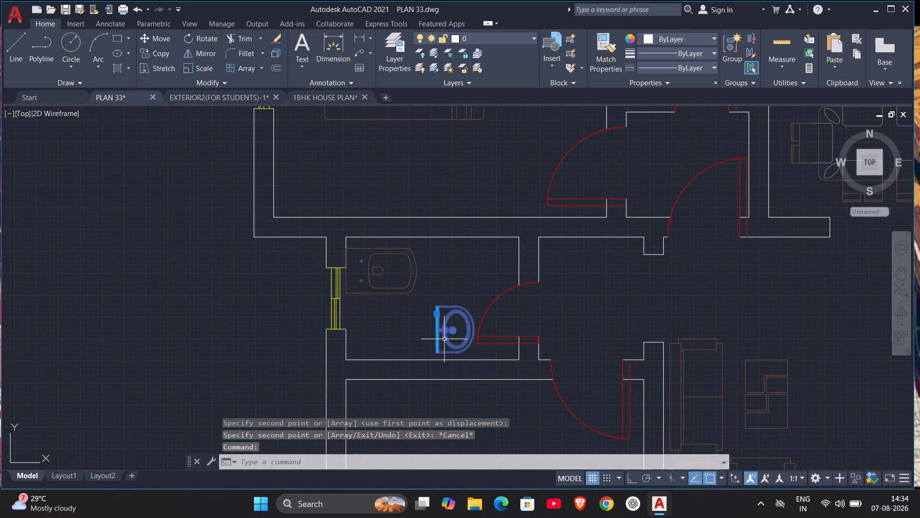
{"action": "key", "text": "r"}
{"action": "key", "text": "o"}
{"action": "key", "text": "Return"}
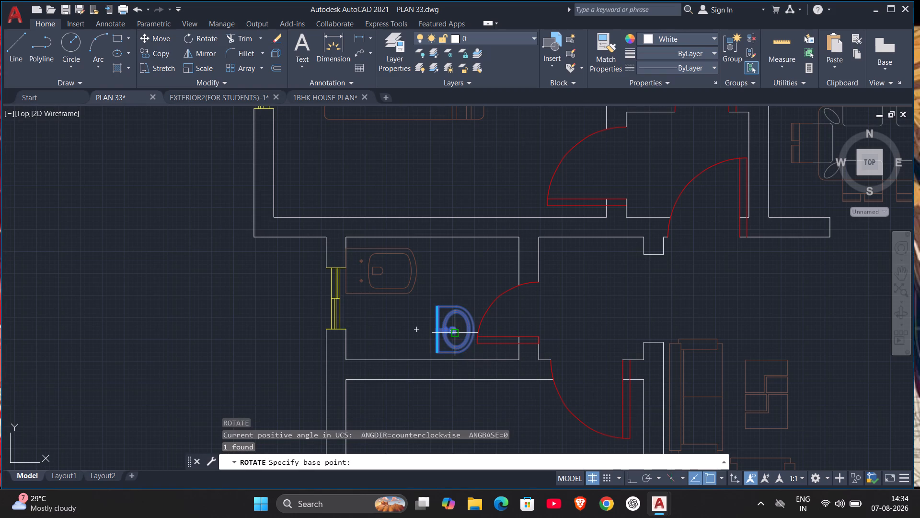
{"action": "left_click", "coordinate": [455, 331]}
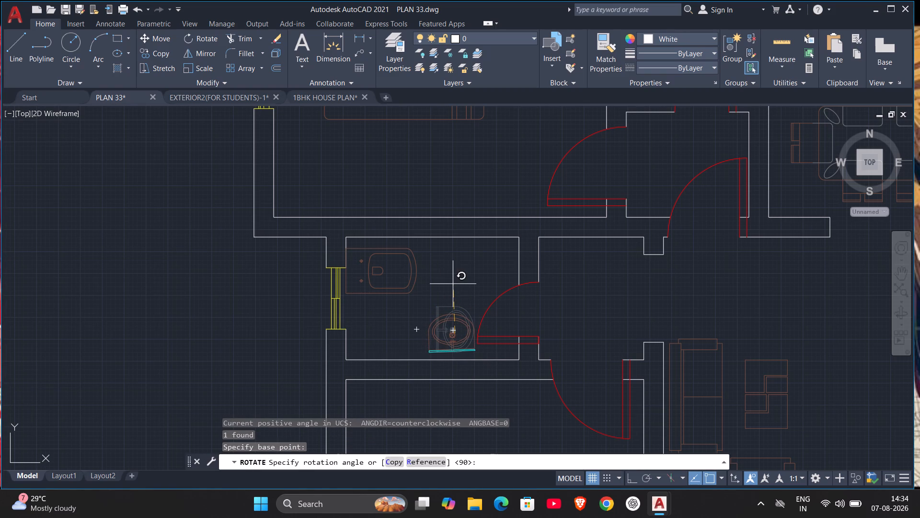
{"action": "key", "text": "F8"}
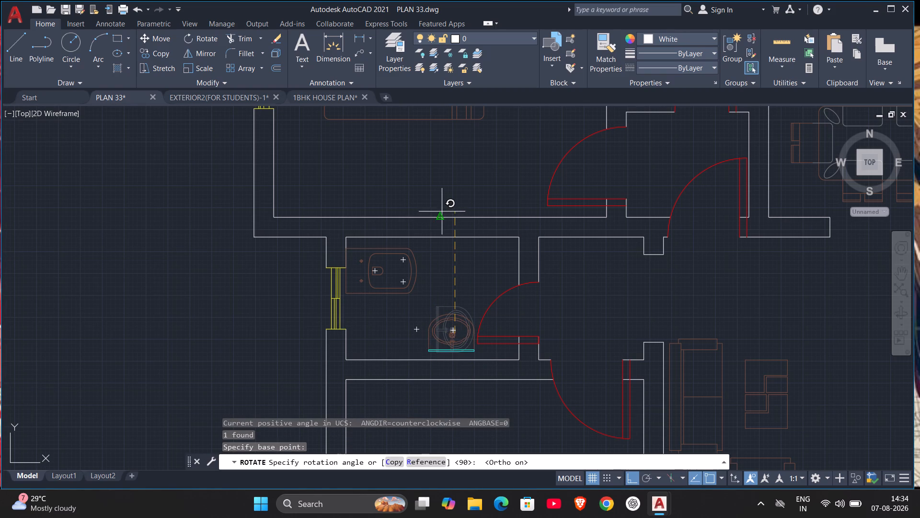
{"action": "left_click", "coordinate": [466, 203]}
With Ortho off, move the washbasin by its back corner onto the wall shared with the lower bedroom, shifted away from the door.
{"action": "scroll", "coordinate": [456, 365], "scroll_direction": "up", "scroll_amount": 3}
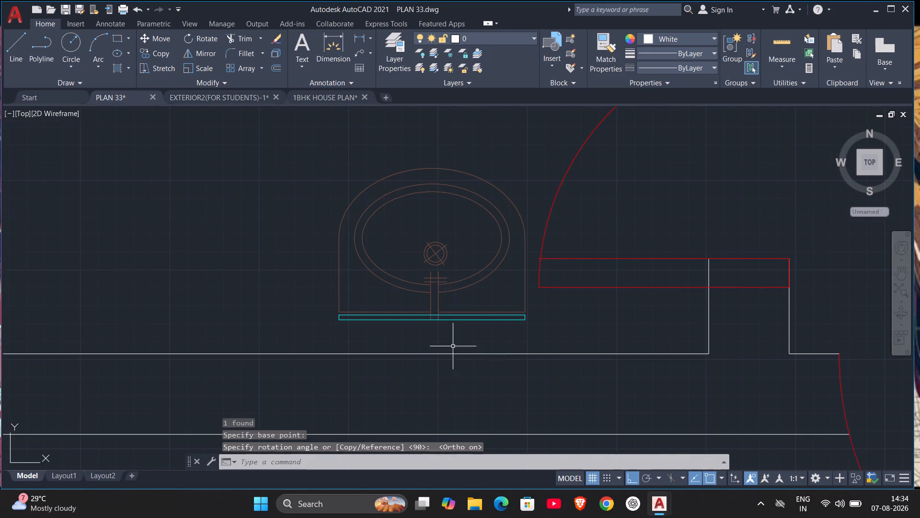
{"action": "left_click", "coordinate": [443, 296]}
{"action": "left_click", "coordinate": [441, 285]}
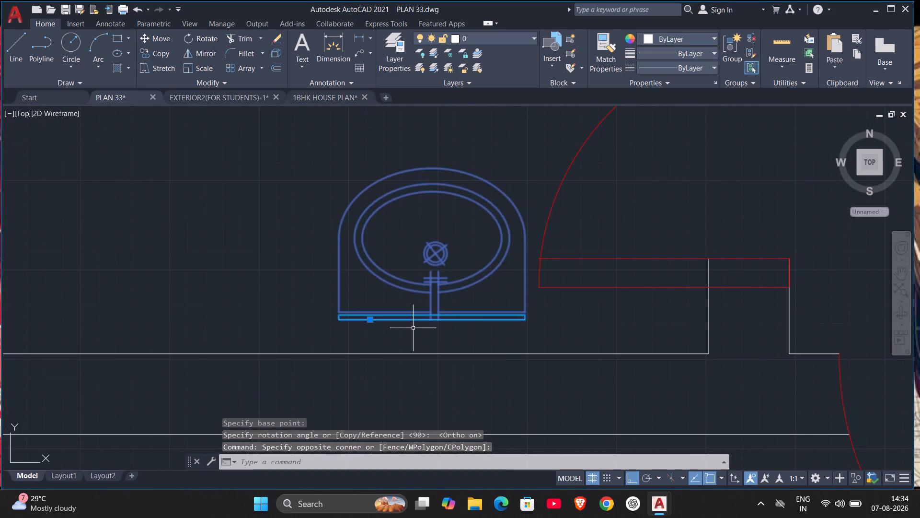
{"action": "key", "text": "m"}
{"action": "key", "text": "Return"}
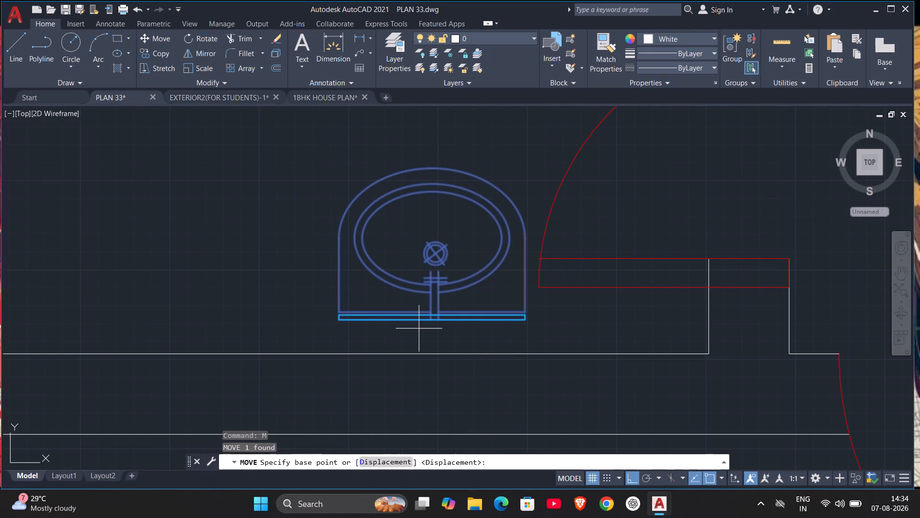
{"action": "left_click", "coordinate": [342, 320]}
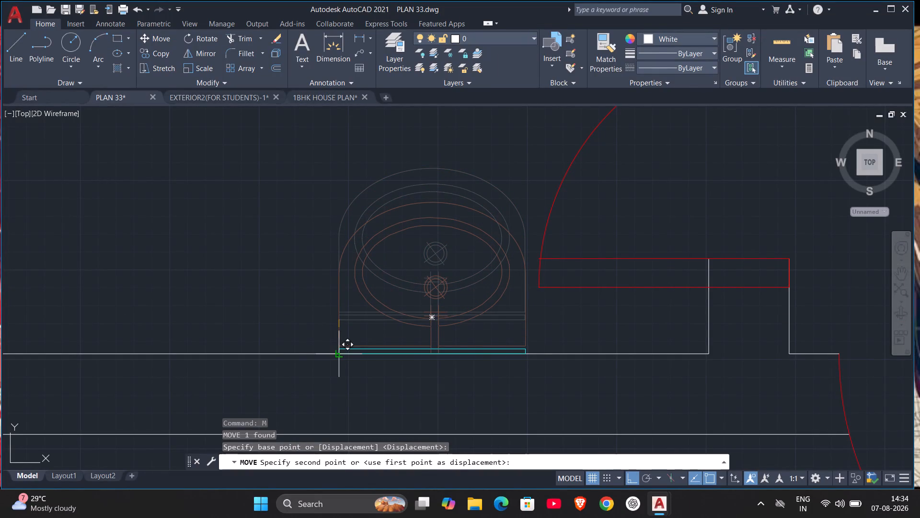
{"action": "key", "text": "F8"}
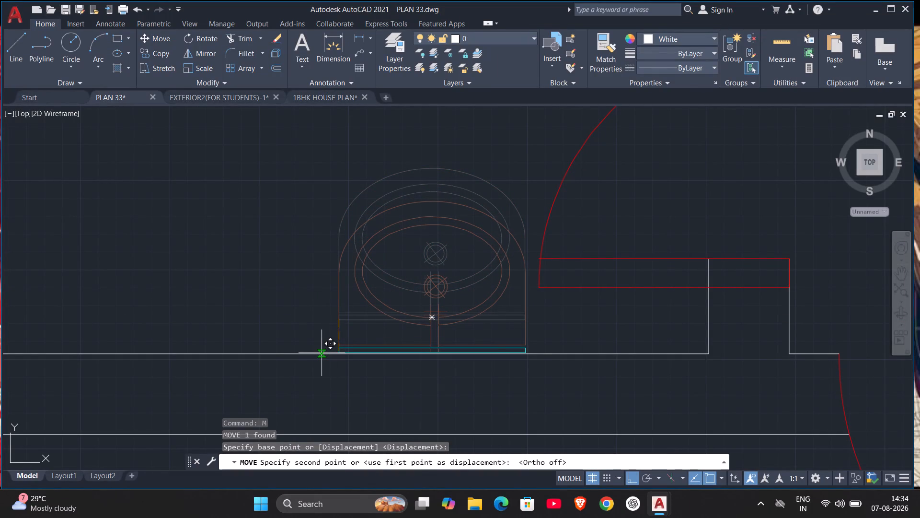
{"action": "scroll", "coordinate": [261, 351], "scroll_direction": "up", "scroll_amount": 1}
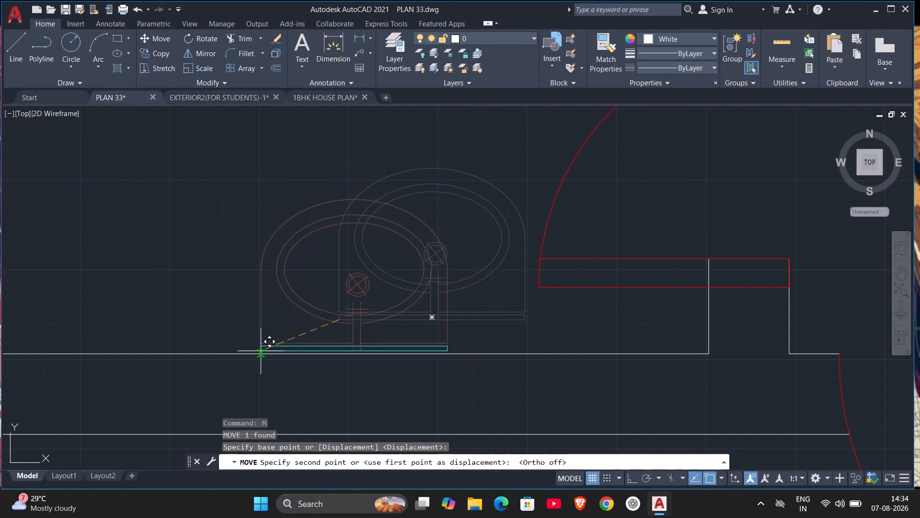
{"action": "scroll", "coordinate": [261, 351], "scroll_direction": "up", "scroll_amount": 3}
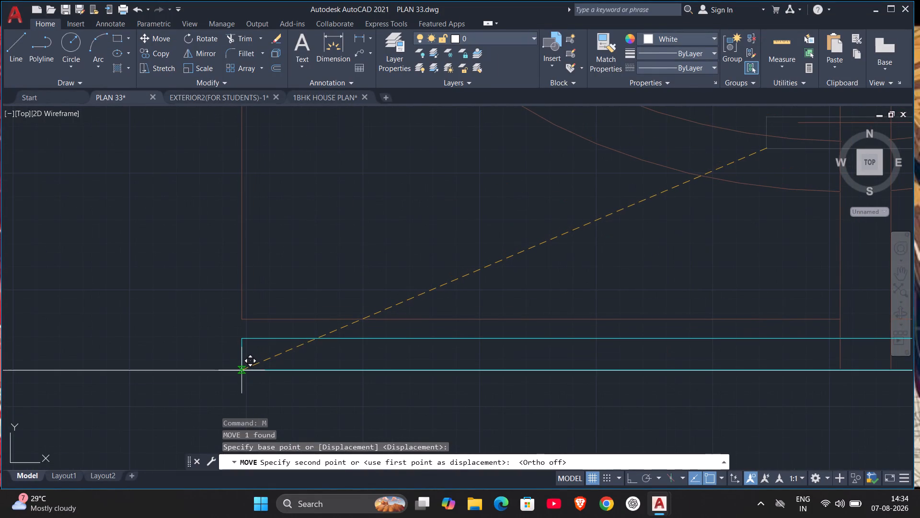
{"action": "left_click", "coordinate": [230, 370]}
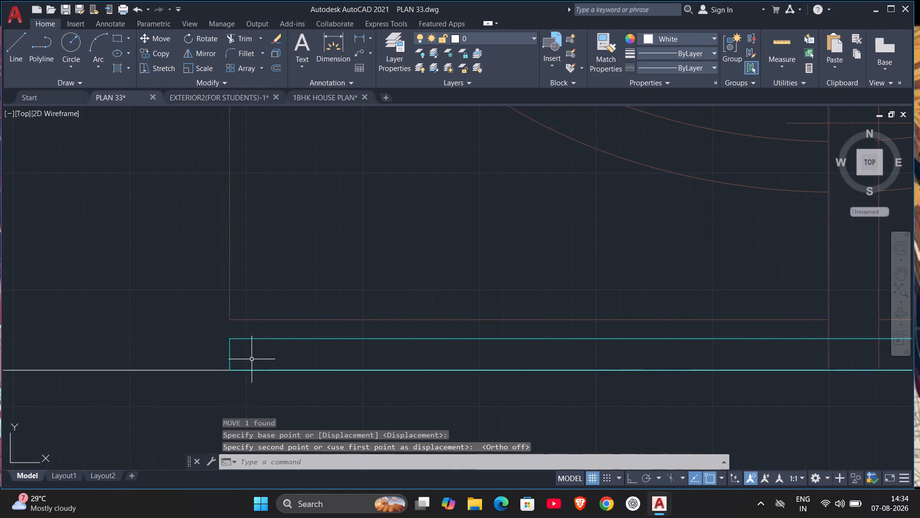
Review the whole floor plan and its furniture layout around the newly equipped bathroom.
{"action": "scroll", "coordinate": [272, 360], "scroll_direction": "down", "scroll_amount": 5}
{"action": "scroll", "coordinate": [361, 350], "scroll_direction": "down", "scroll_amount": 2}
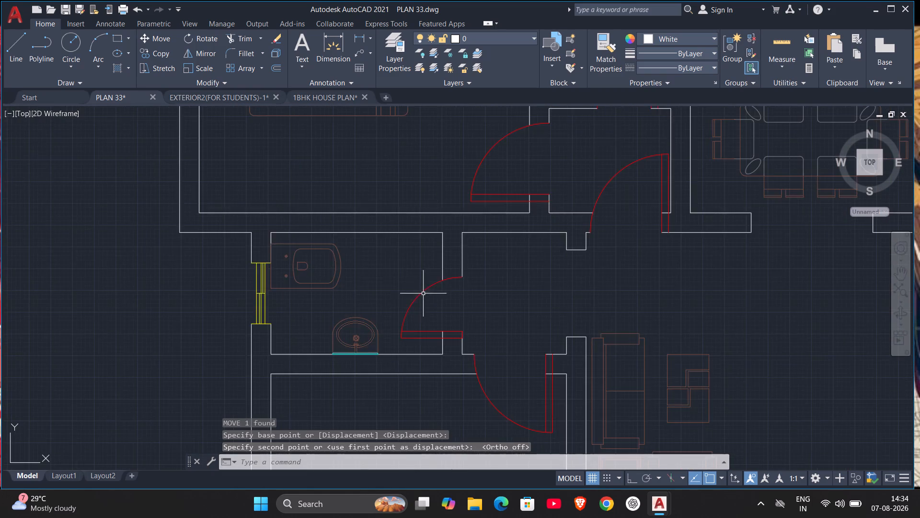
{"action": "scroll", "coordinate": [426, 292], "scroll_direction": "down", "scroll_amount": 3}
{"action": "scroll", "coordinate": [465, 307], "scroll_direction": "up", "scroll_amount": 1}
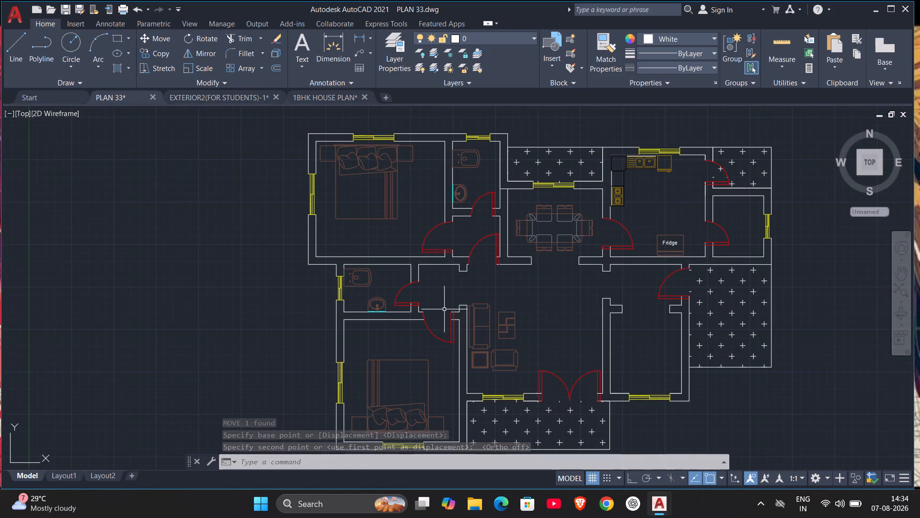
{"action": "middle_click_drag", "start_coordinate": [584, 326], "coordinate": [543, 307]}
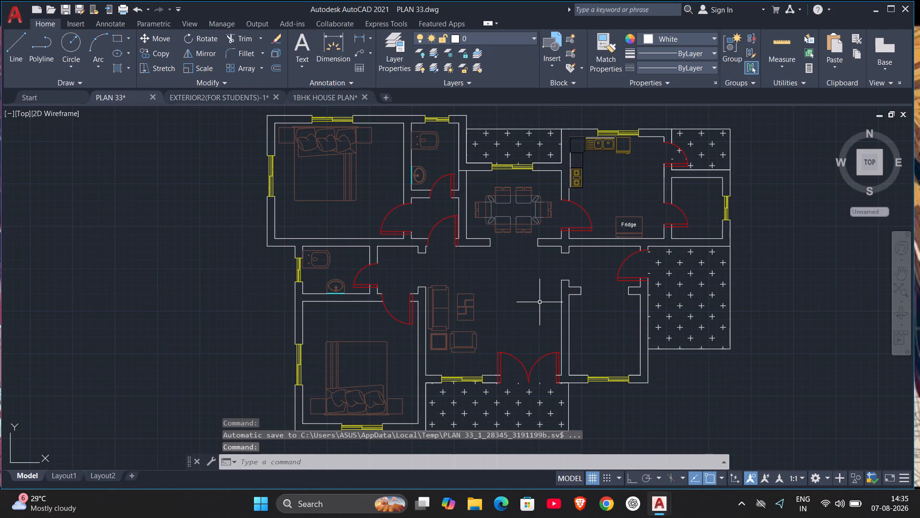
{"action": "scroll", "coordinate": [540, 302], "scroll_direction": "up", "scroll_amount": 1}
{"action": "scroll", "coordinate": [540, 302], "scroll_direction": "down", "scroll_amount": 1}
{"action": "middle_click_drag", "start_coordinate": [540, 302], "coordinate": [535, 321]}
{"action": "scroll", "coordinate": [539, 306], "scroll_direction": "down", "scroll_amount": 1}
{"action": "scroll", "coordinate": [534, 319], "scroll_direction": "up", "scroll_amount": 1}
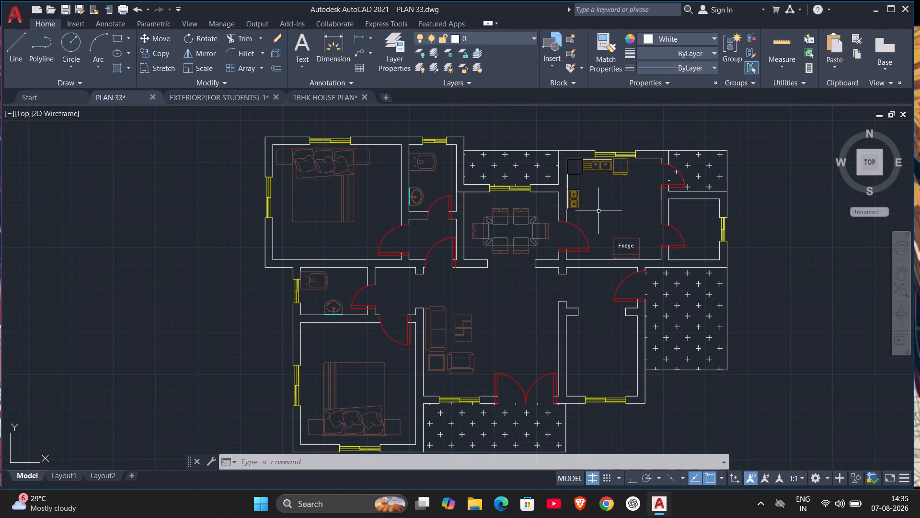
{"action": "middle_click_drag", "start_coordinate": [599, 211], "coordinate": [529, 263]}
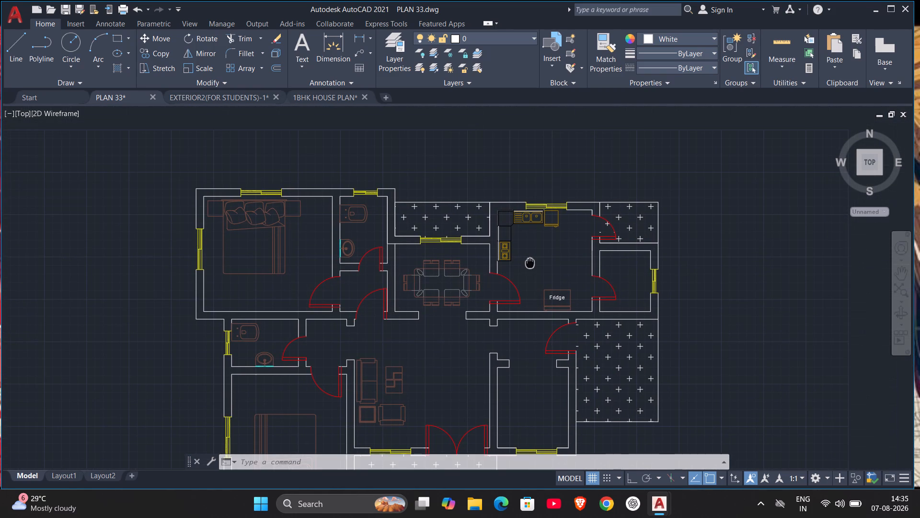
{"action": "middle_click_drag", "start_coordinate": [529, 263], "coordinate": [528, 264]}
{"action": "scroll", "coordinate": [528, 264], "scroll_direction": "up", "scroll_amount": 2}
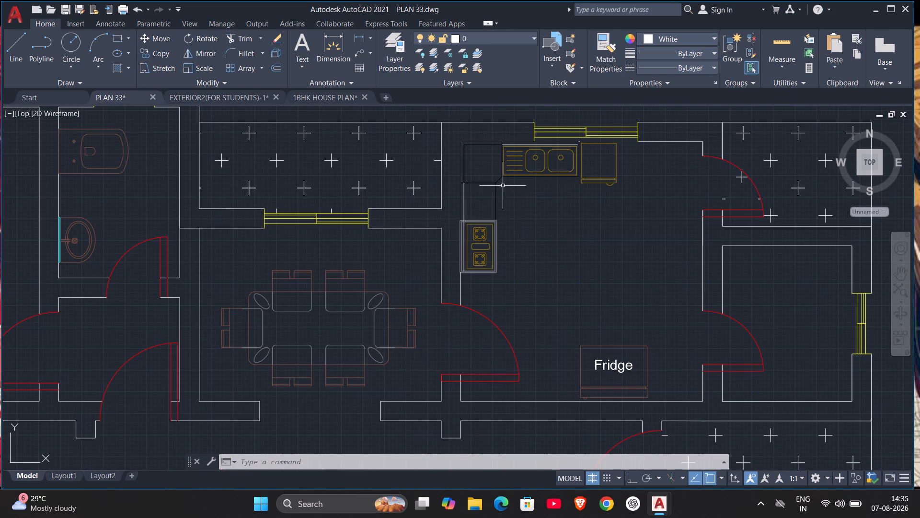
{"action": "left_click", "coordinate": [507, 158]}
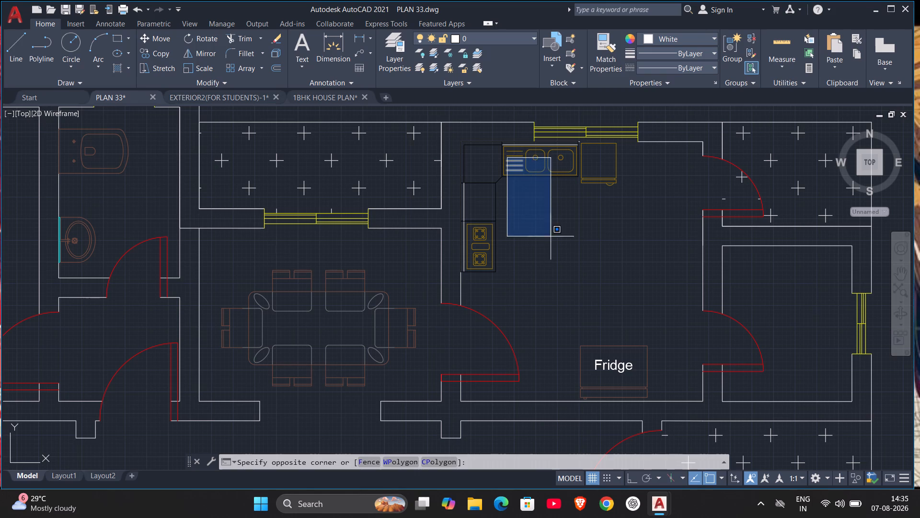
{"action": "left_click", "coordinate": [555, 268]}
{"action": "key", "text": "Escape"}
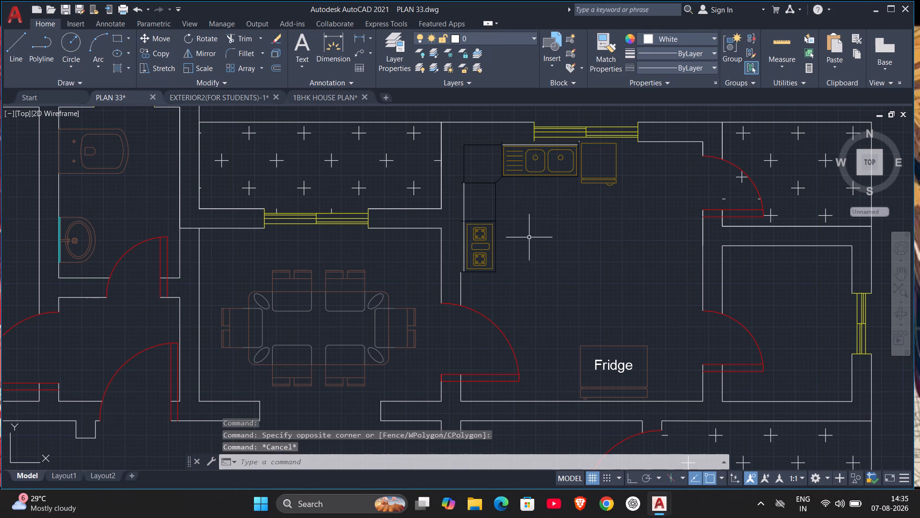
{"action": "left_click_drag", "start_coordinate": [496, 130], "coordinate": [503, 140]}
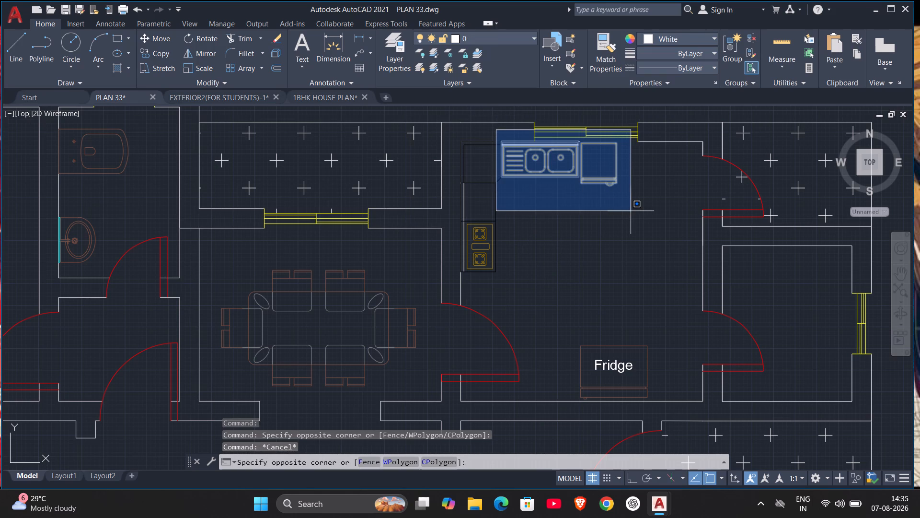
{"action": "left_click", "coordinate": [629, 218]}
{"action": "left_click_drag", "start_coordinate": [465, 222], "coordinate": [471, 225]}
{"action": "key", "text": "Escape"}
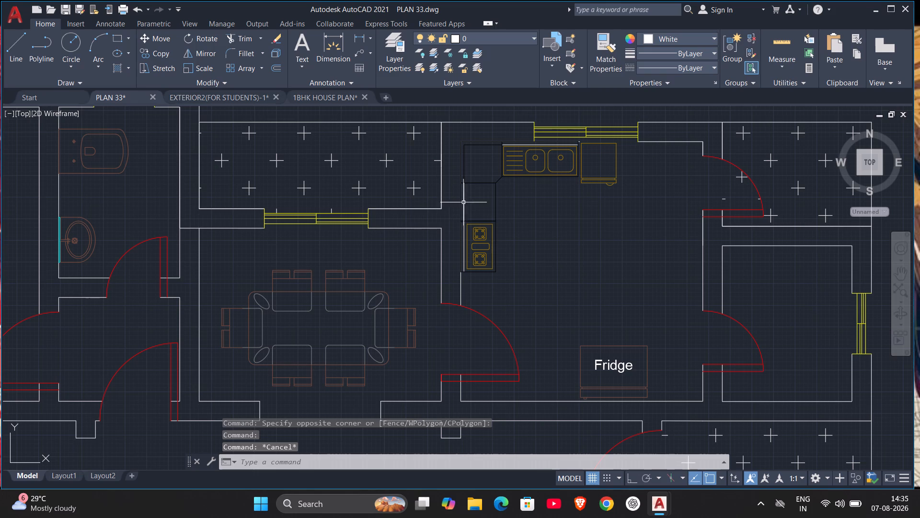
Change the kitchen's stove, corner counter, double sink and the appliance beside the sink to index colour 23.
{"action": "left_click", "coordinate": [456, 216]}
{"action": "left_click", "coordinate": [512, 277]}
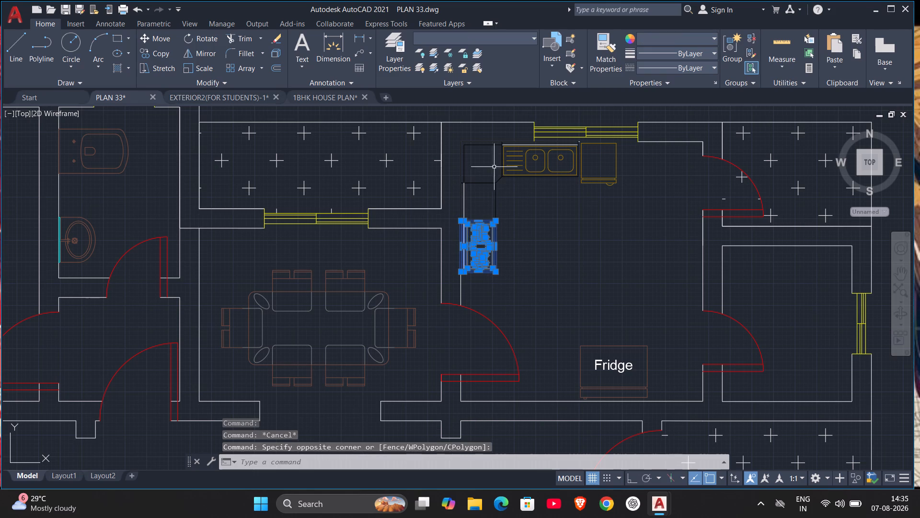
{"action": "left_click_drag", "start_coordinate": [494, 140], "coordinate": [499, 141]}
{"action": "left_click_drag", "start_coordinate": [508, 135], "coordinate": [513, 140]}
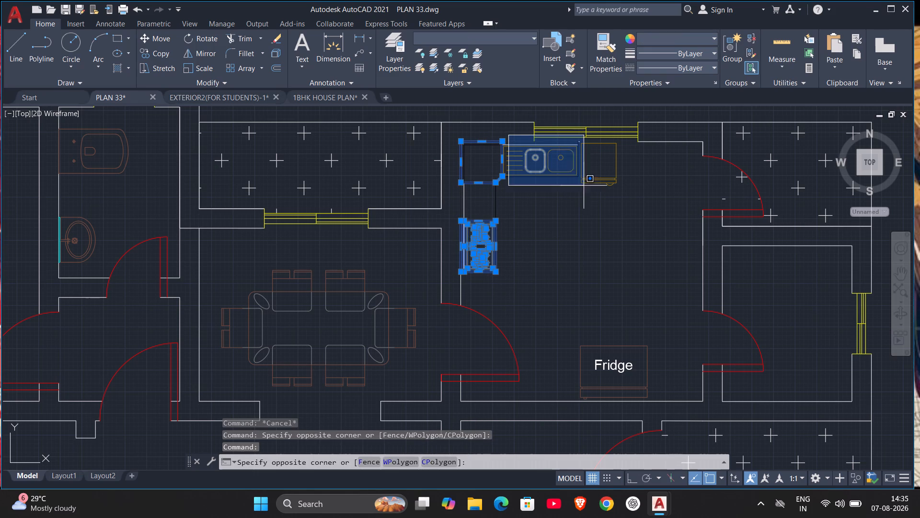
{"action": "left_click", "coordinate": [636, 212]}
{"action": "left_click", "coordinate": [492, 149]}
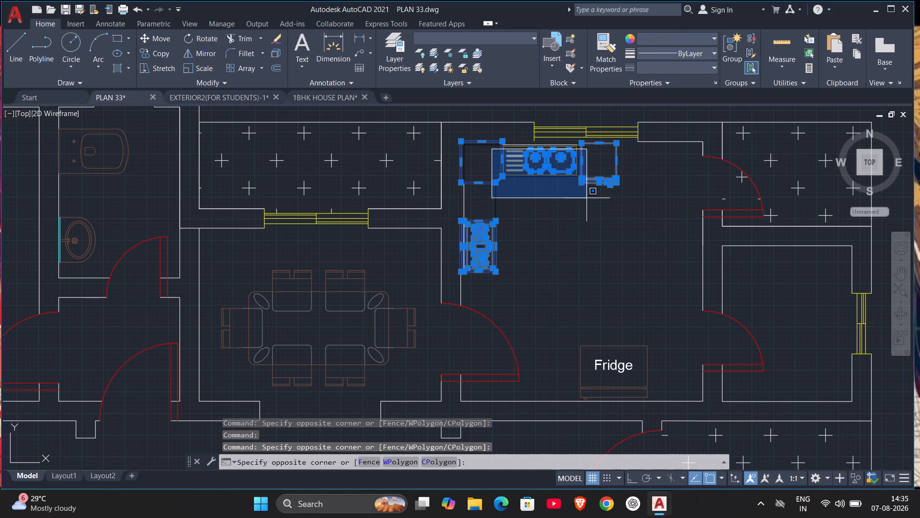
{"action": "left_click", "coordinate": [588, 206]}
{"action": "left_click_drag", "start_coordinate": [502, 135], "coordinate": [511, 141]}
{"action": "left_click", "coordinate": [590, 201]}
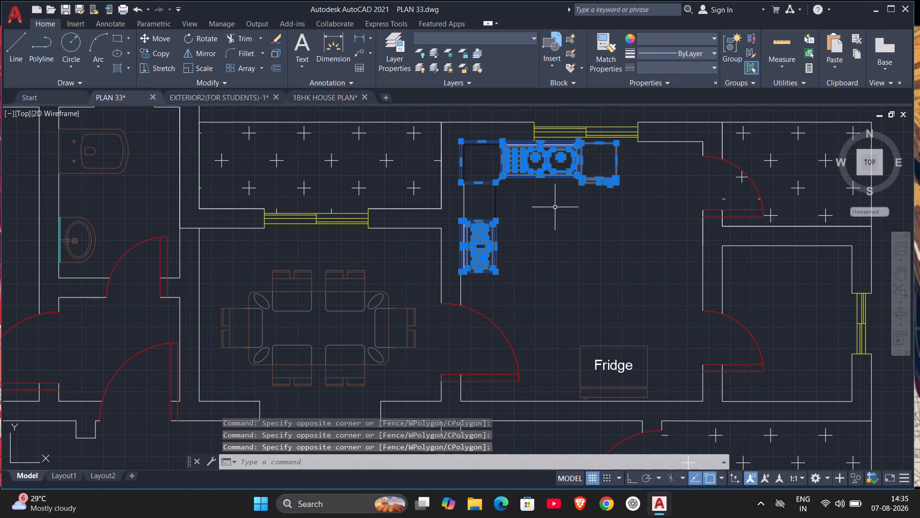
{"action": "scroll", "coordinate": [516, 177], "scroll_direction": "up", "scroll_amount": 3}
{"action": "scroll", "coordinate": [524, 197], "scroll_direction": "down", "scroll_amount": 2}
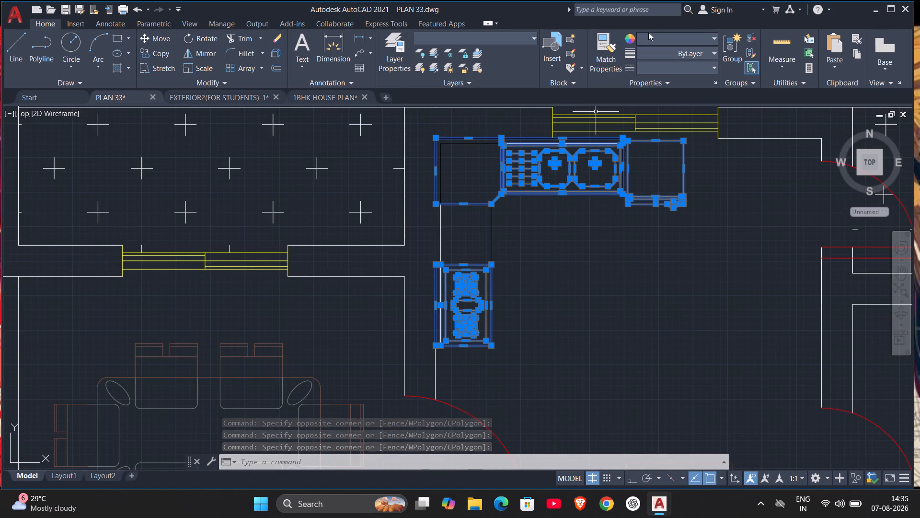
{"action": "left_click", "coordinate": [668, 43]}
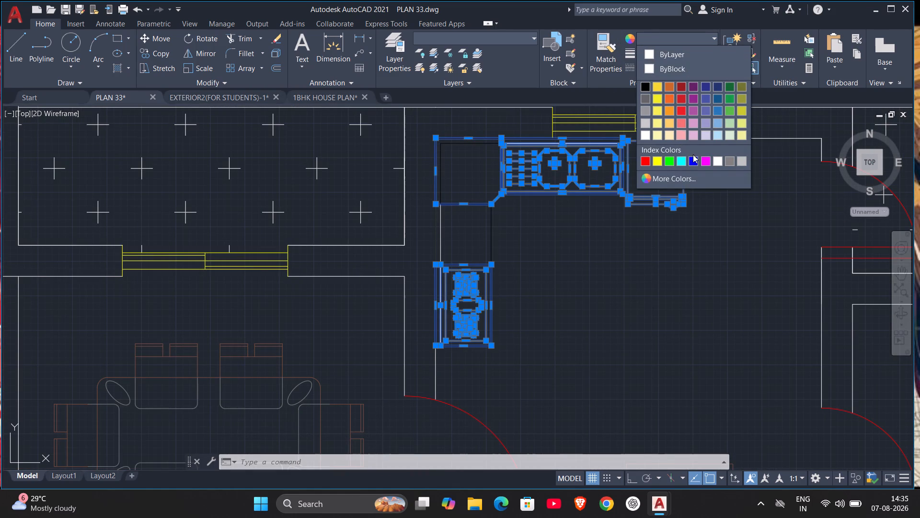
{"action": "left_click", "coordinate": [659, 177]}
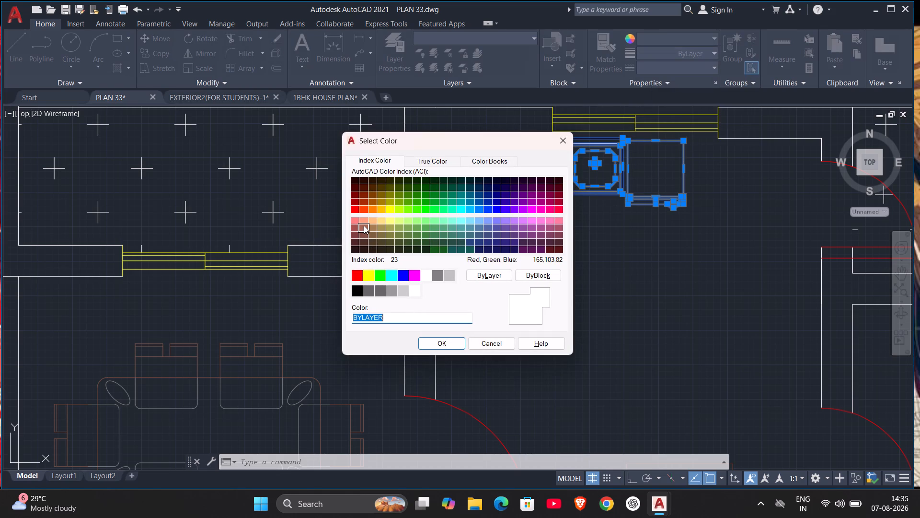
{"action": "scroll", "coordinate": [364, 225], "scroll_direction": "up", "scroll_amount": 1}
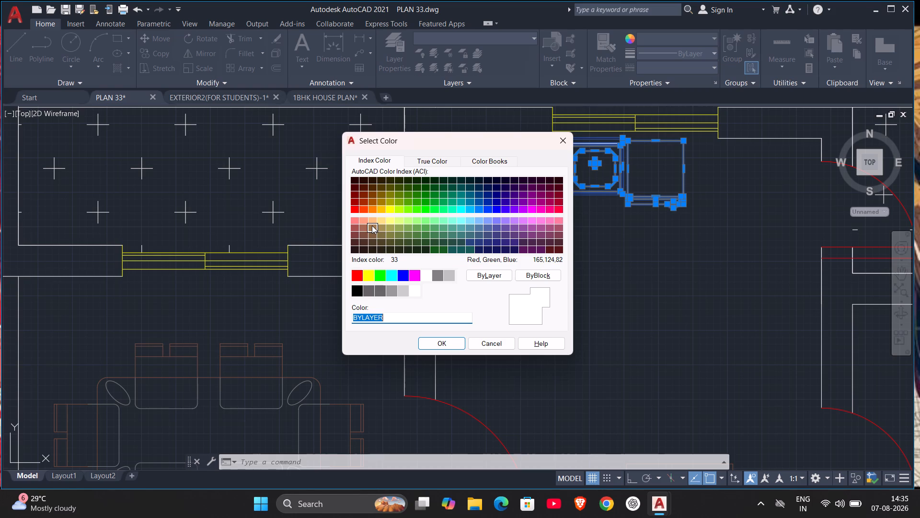
{"action": "left_click", "coordinate": [365, 227]}
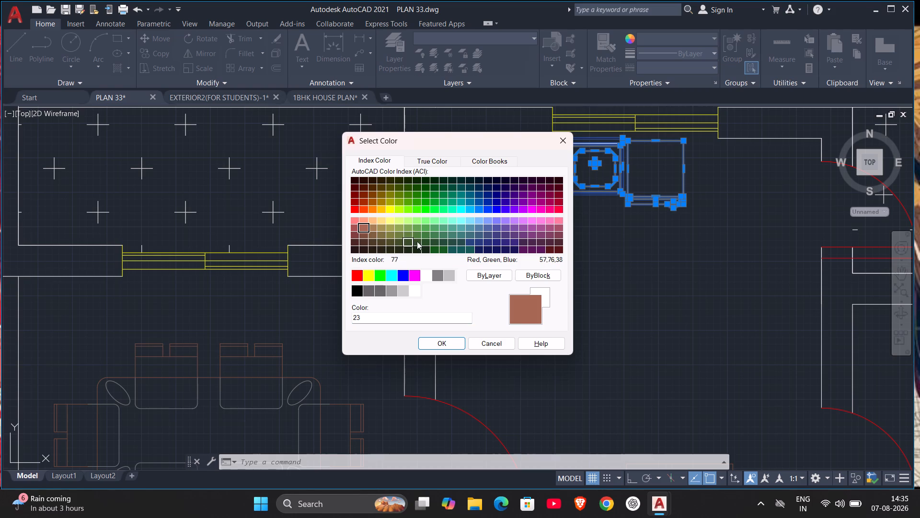
{"action": "left_click", "coordinate": [438, 346]}
{"action": "left_click", "coordinate": [607, 303]}
{"action": "key", "text": "Escape"}
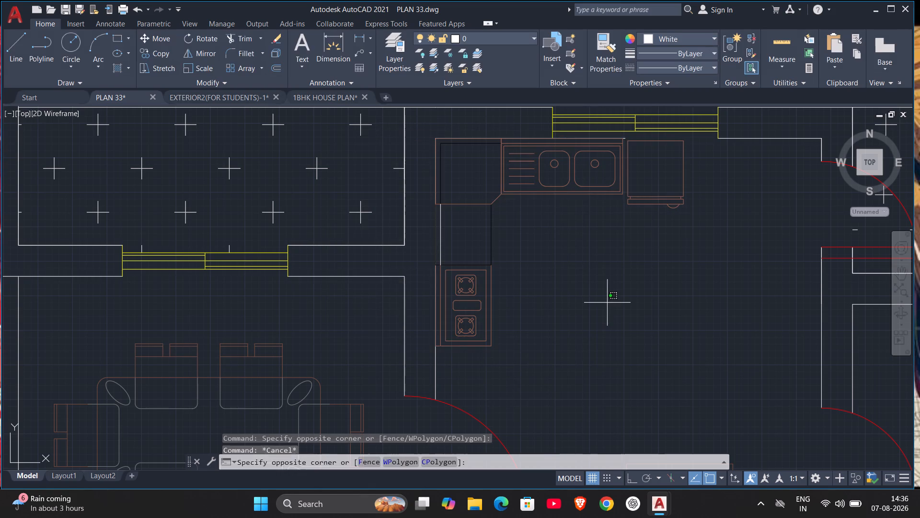
Review the rest of the plan, ending at the unfurnished room beside the double entrance door.
{"action": "scroll", "coordinate": [607, 303], "scroll_direction": "down", "scroll_amount": 2}
{"action": "middle_click_drag", "start_coordinate": [609, 312], "coordinate": [534, 201]}
{"action": "scroll", "coordinate": [609, 312], "scroll_direction": "down", "scroll_amount": 1}
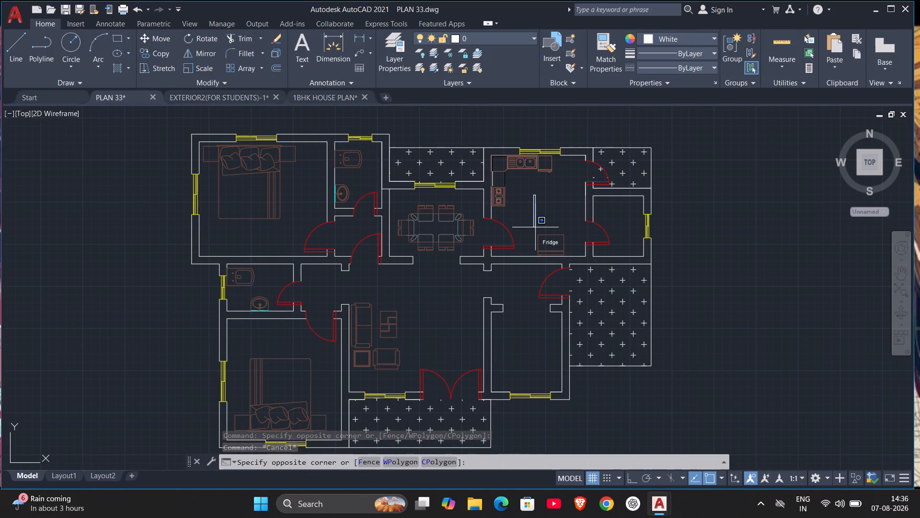
{"action": "scroll", "coordinate": [535, 227], "scroll_direction": "up", "scroll_amount": 1}
{"action": "scroll", "coordinate": [535, 227], "scroll_direction": "down", "scroll_amount": 1}
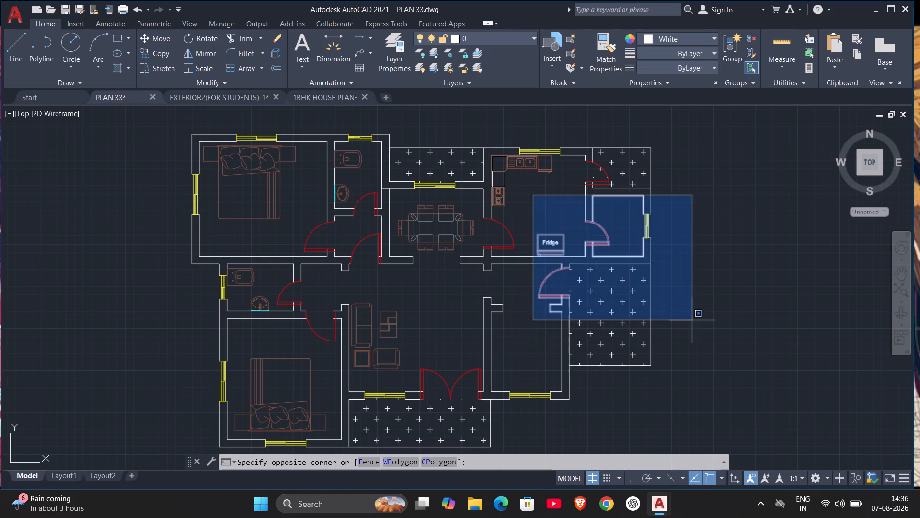
{"action": "key", "text": "Escape"}
{"action": "scroll", "coordinate": [645, 345], "scroll_direction": "down", "scroll_amount": 1}
{"action": "middle_click_drag", "start_coordinate": [645, 345], "coordinate": [645, 295]}
{"action": "scroll", "coordinate": [643, 305], "scroll_direction": "up", "scroll_amount": 1}
{"action": "middle_click_drag", "start_coordinate": [643, 305], "coordinate": [644, 337]}
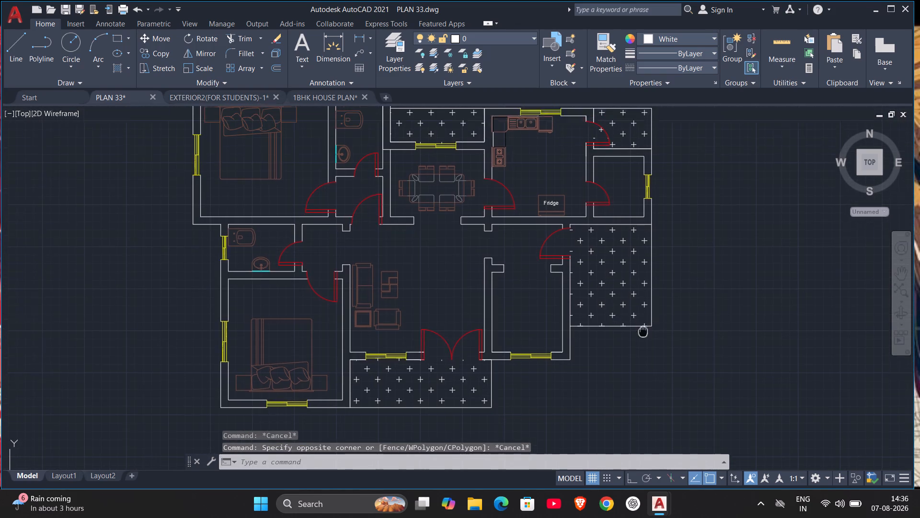
{"action": "middle_click_drag", "start_coordinate": [644, 337], "coordinate": [646, 346]}
{"action": "scroll", "coordinate": [646, 346], "scroll_direction": "down", "scroll_amount": 1}
{"action": "scroll", "coordinate": [621, 344], "scroll_direction": "up", "scroll_amount": 2}
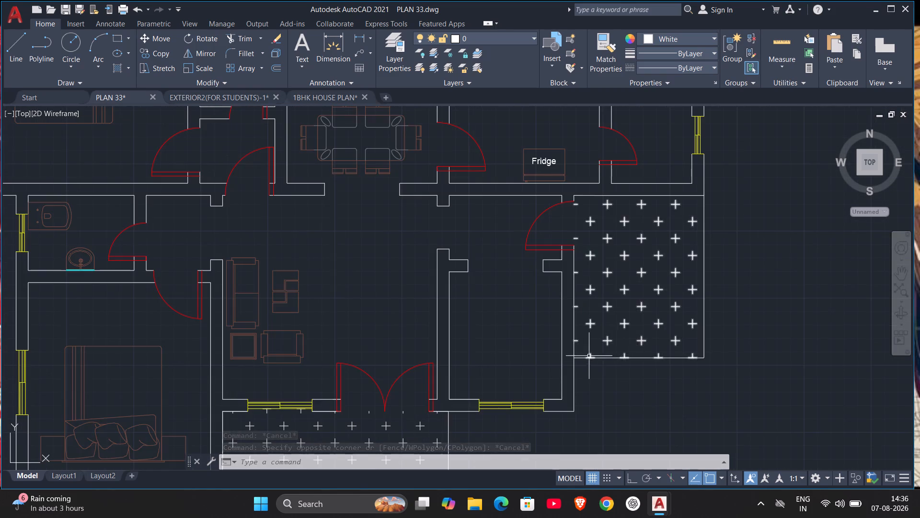
{"action": "scroll", "coordinate": [572, 373], "scroll_direction": "up", "scroll_amount": 1}
{"action": "middle_click_drag", "start_coordinate": [570, 374], "coordinate": [608, 318]}
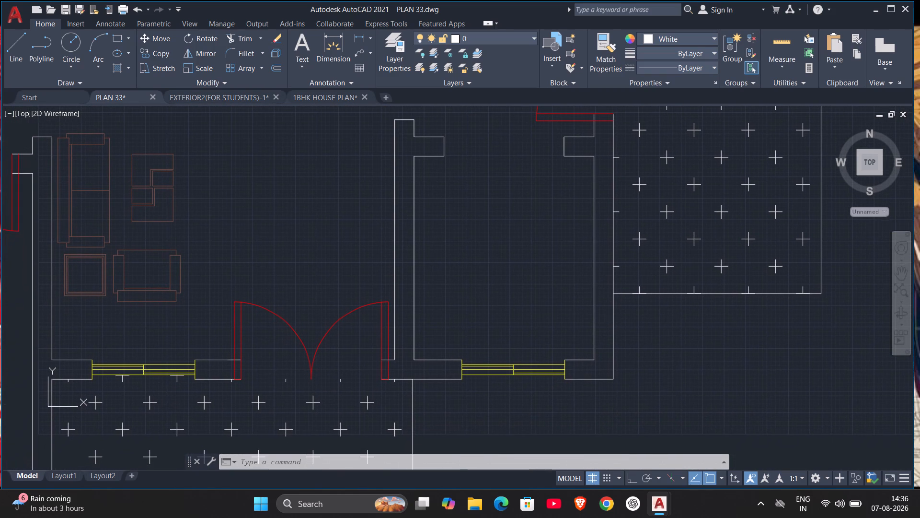
{"action": "key", "text": "Escape"}
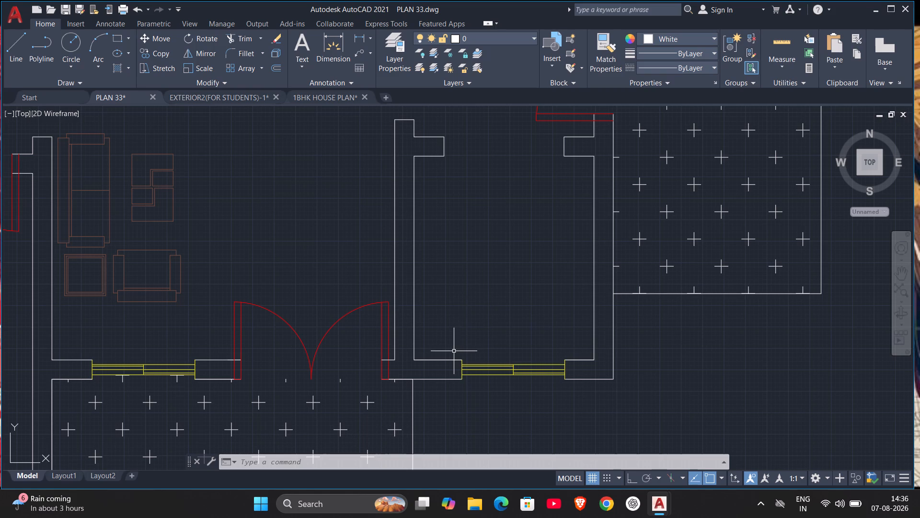
{"action": "scroll", "coordinate": [434, 331], "scroll_direction": "up", "scroll_amount": 1}
{"action": "scroll", "coordinate": [439, 332], "scroll_direction": "down", "scroll_amount": 1}
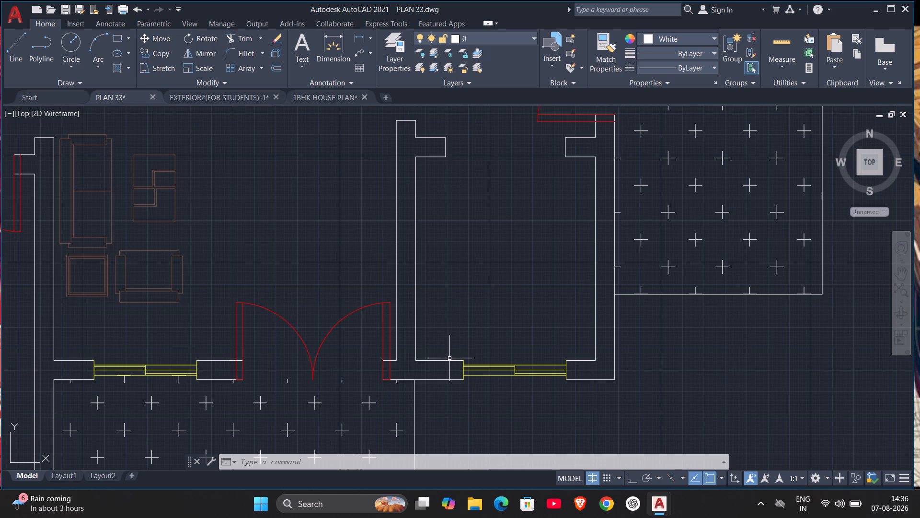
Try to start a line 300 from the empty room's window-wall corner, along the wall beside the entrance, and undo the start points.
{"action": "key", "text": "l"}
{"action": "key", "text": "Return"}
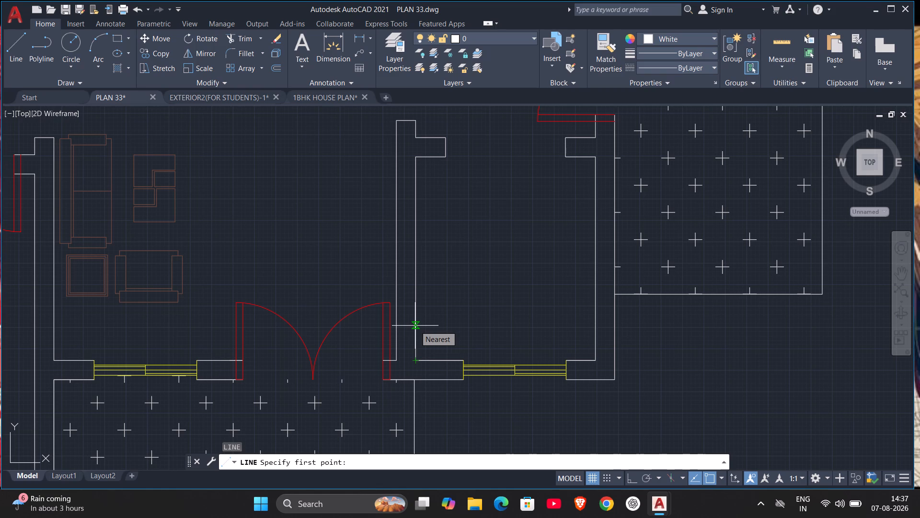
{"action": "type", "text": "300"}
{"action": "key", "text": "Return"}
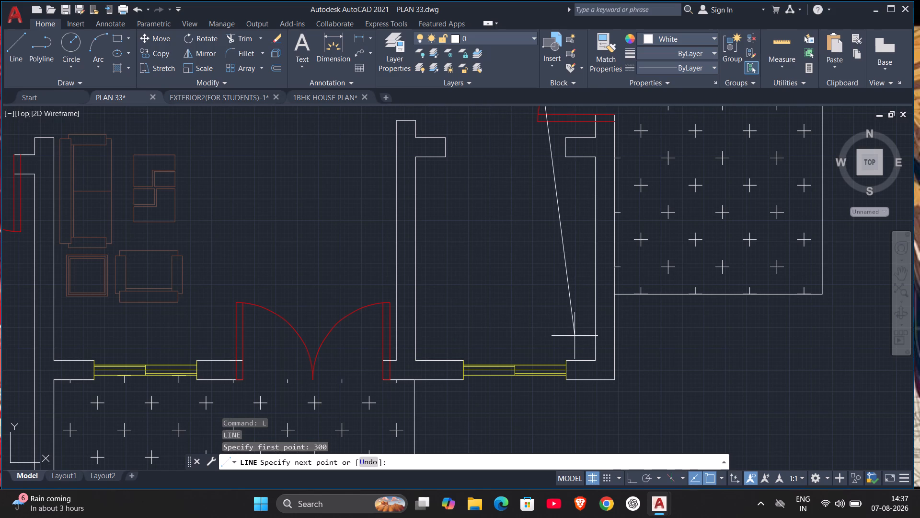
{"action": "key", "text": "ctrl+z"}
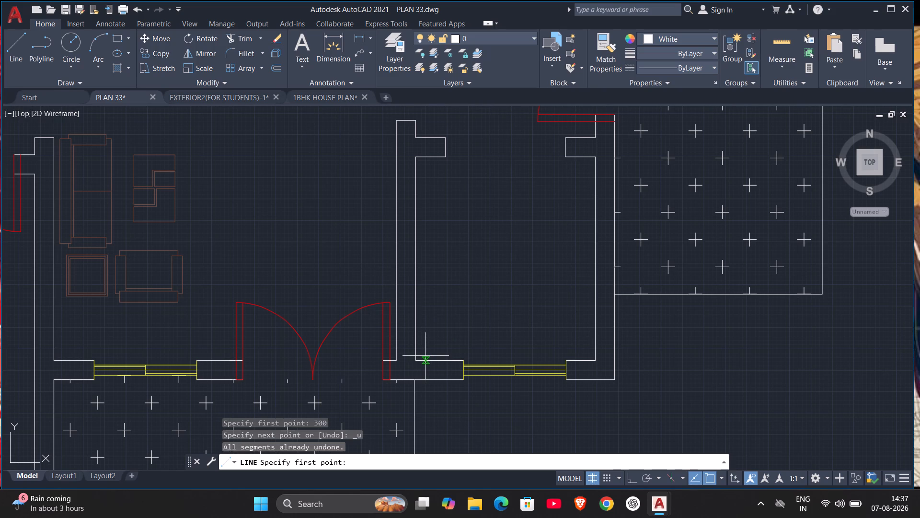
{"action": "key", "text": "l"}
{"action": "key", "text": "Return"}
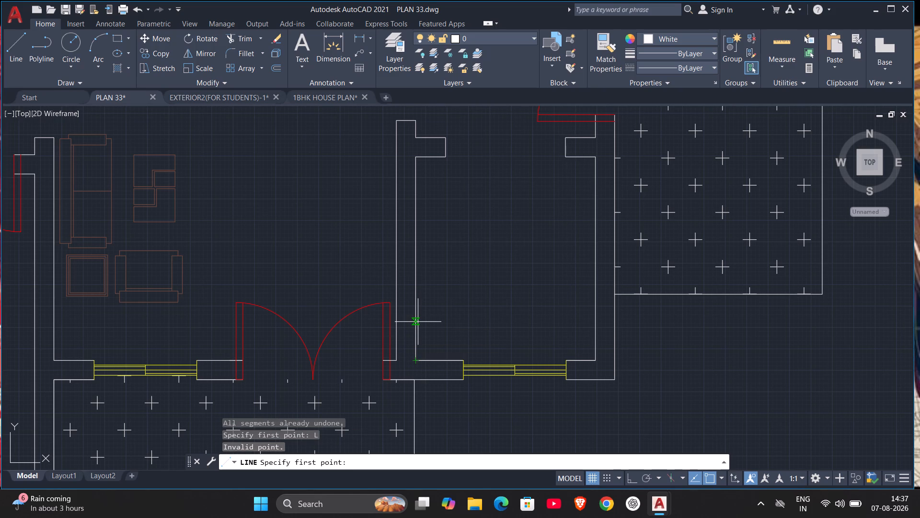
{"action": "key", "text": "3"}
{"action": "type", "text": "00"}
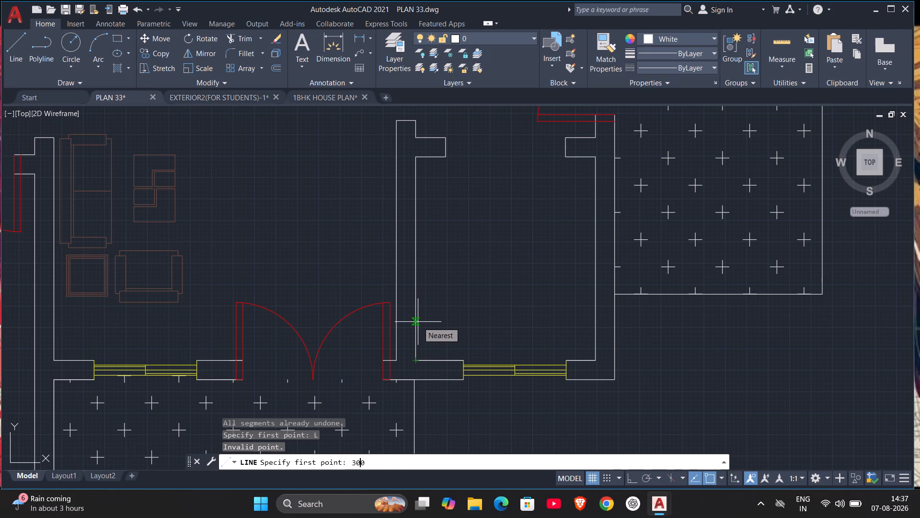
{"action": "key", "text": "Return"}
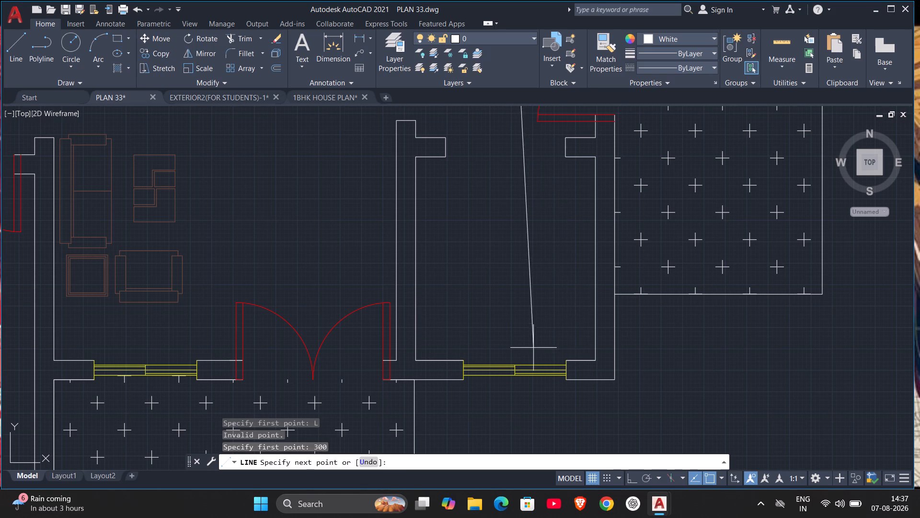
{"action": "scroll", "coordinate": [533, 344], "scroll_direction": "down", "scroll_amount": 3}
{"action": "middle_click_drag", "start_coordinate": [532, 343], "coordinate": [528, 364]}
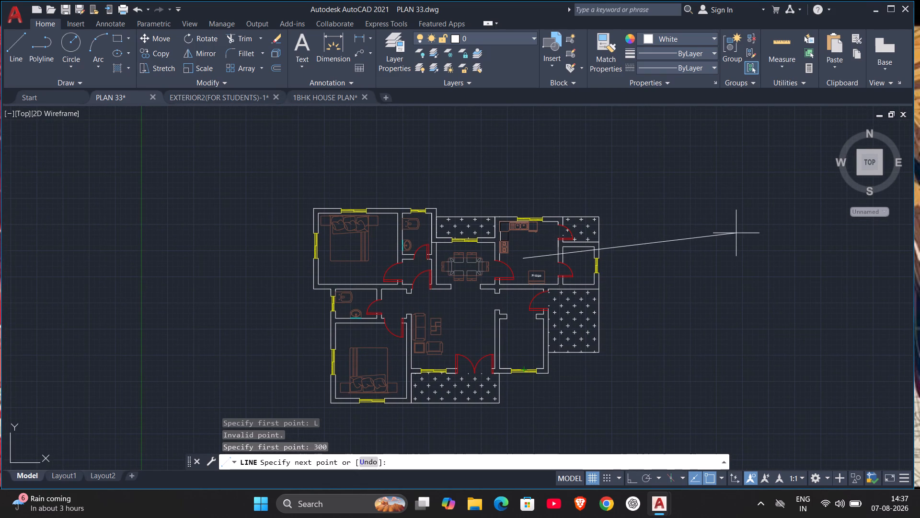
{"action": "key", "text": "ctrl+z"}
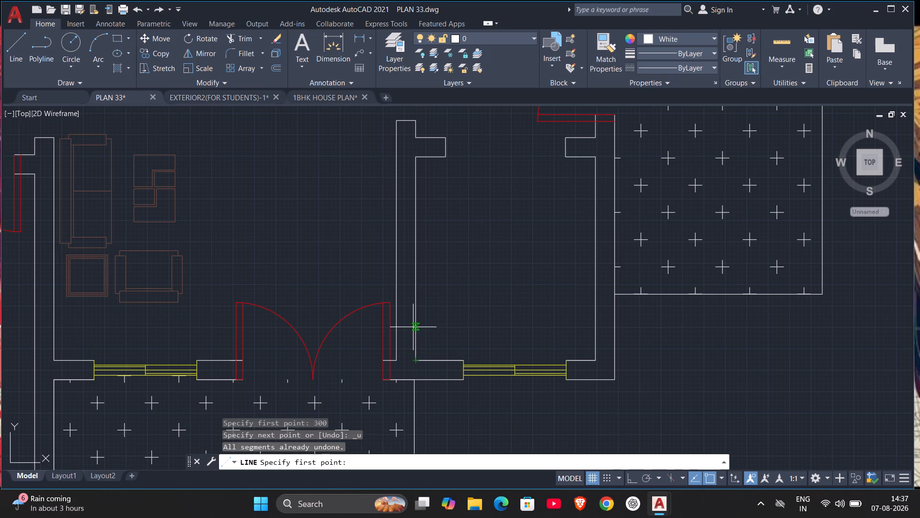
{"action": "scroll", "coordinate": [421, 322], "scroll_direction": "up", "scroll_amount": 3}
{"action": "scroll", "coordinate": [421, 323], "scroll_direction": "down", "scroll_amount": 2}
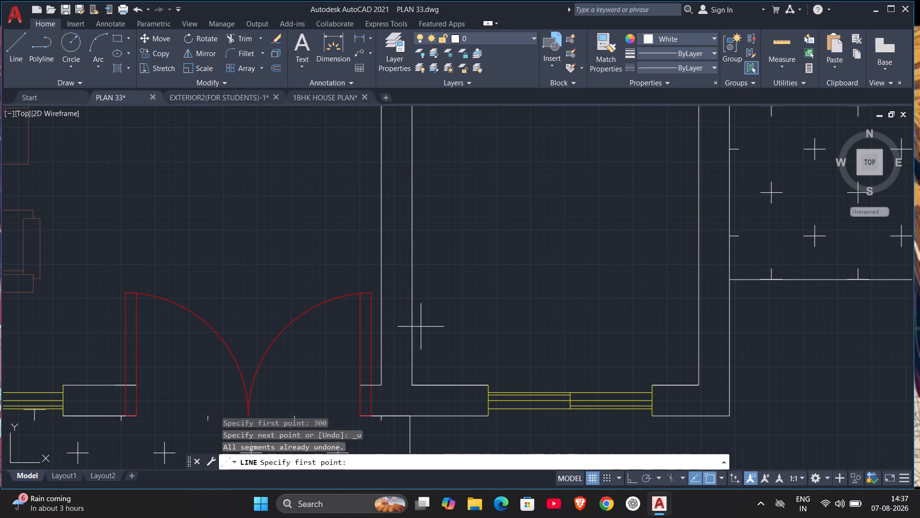
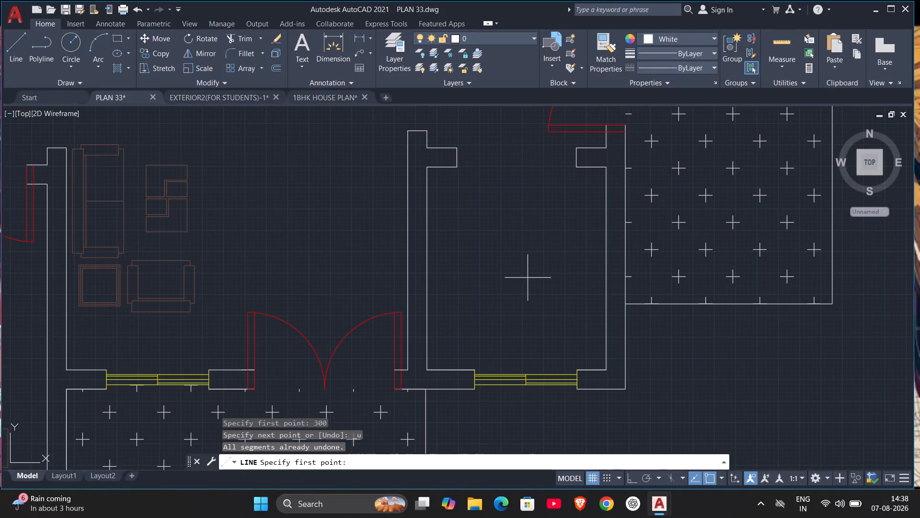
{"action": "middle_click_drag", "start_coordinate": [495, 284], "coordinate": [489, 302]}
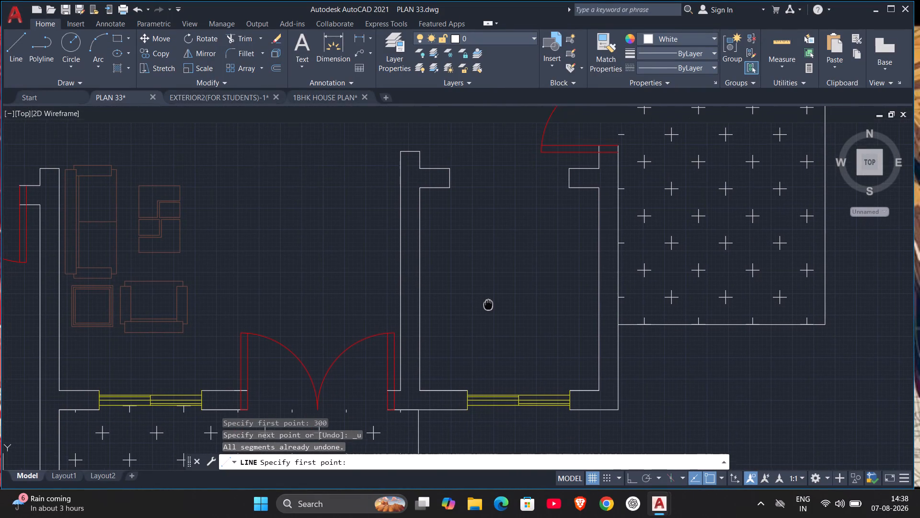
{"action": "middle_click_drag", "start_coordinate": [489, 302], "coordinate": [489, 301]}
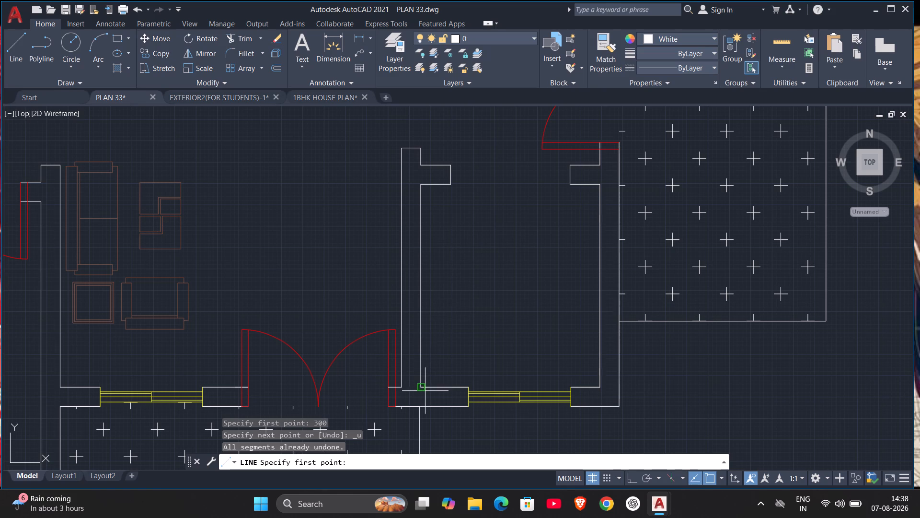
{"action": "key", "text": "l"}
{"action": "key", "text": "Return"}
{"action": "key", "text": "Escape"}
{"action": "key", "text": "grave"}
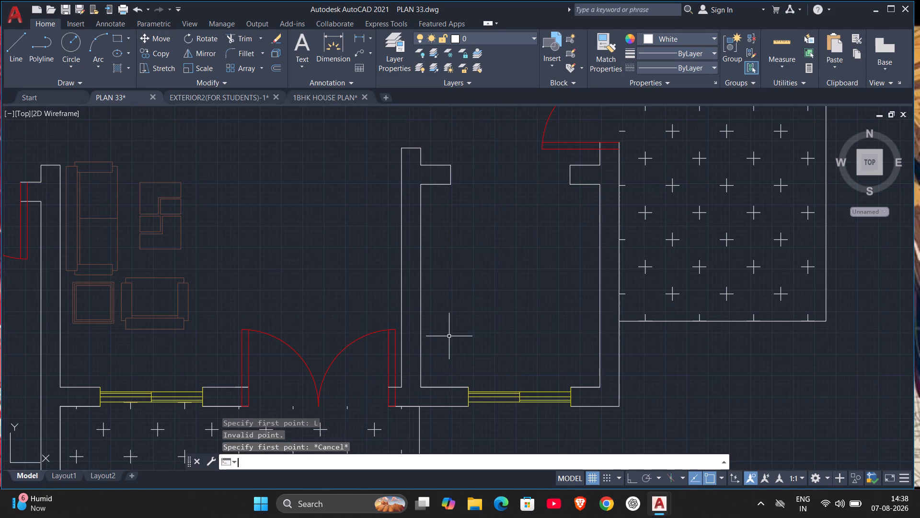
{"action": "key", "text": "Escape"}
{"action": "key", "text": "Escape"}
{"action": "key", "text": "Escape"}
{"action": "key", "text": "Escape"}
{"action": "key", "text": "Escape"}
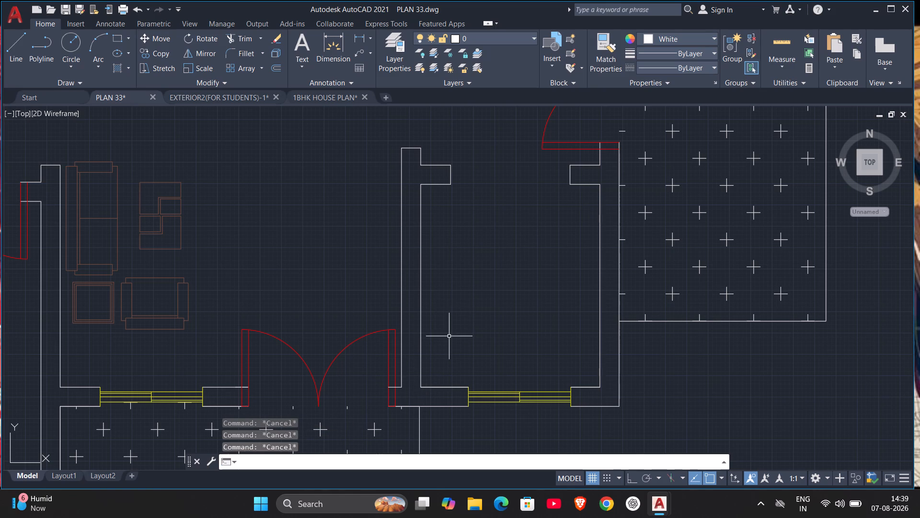
With Ortho on and the current colour set to orange 242,103,34, draw a line between the empty room's side walls, just inside the window wall.
{"action": "key", "text": "l"}
{"action": "key", "text": "Return"}
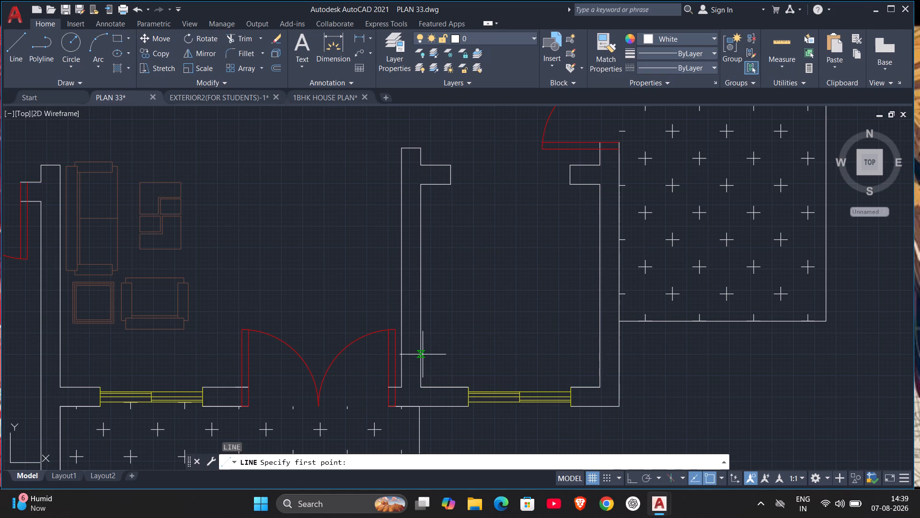
{"action": "left_click", "coordinate": [421, 353]}
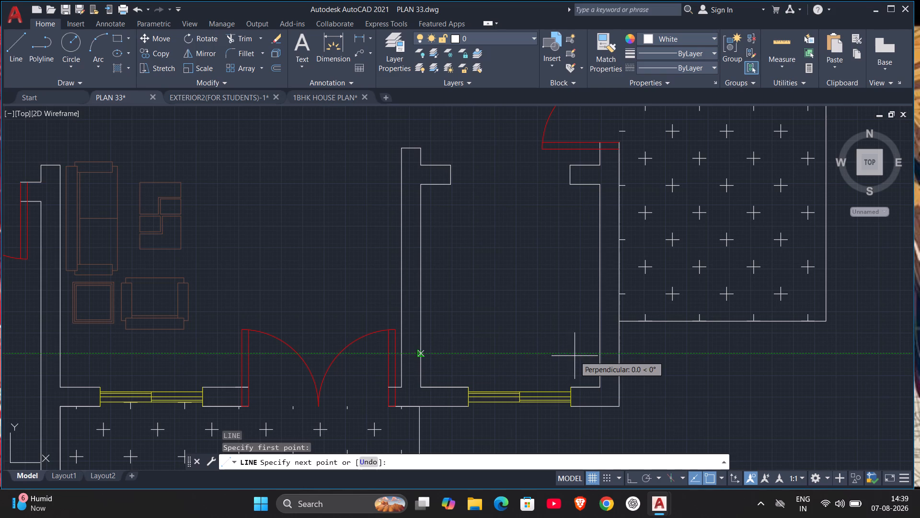
{"action": "key", "text": "F8"}
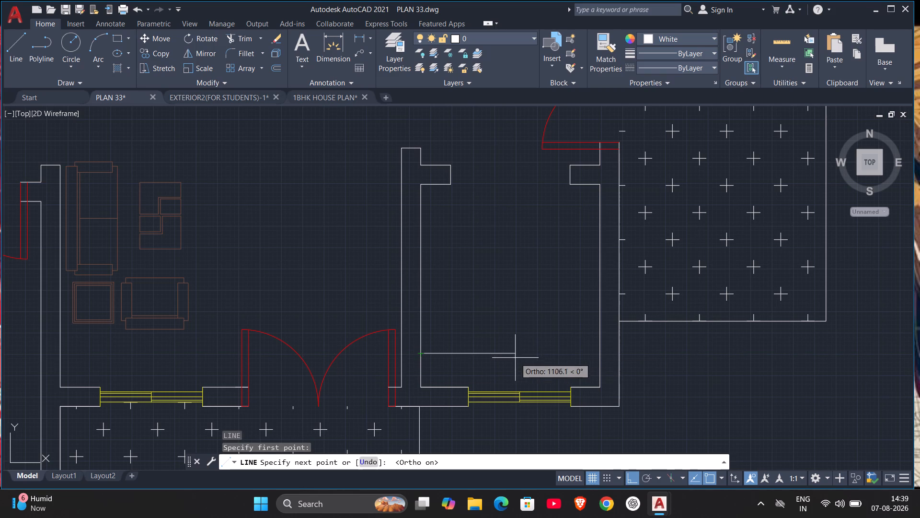
{"action": "key", "text": "Escape"}
{"action": "left_click", "coordinate": [647, 41]}
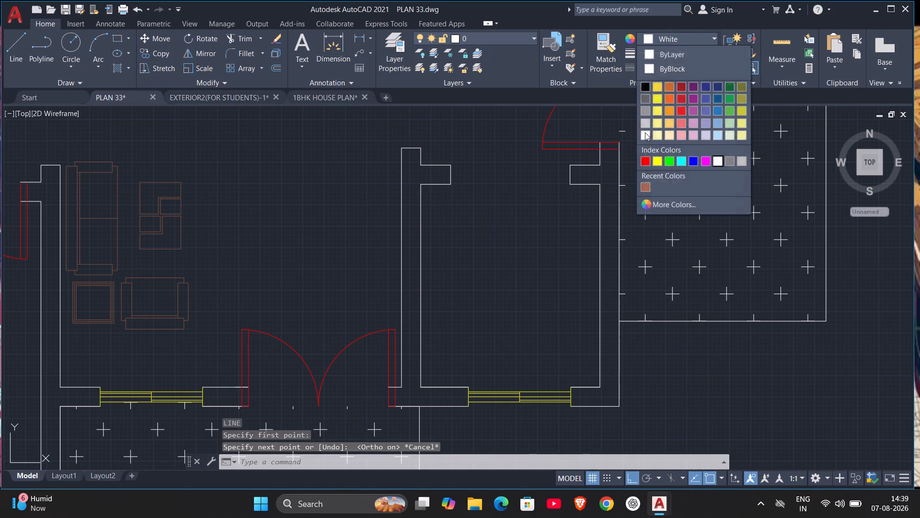
{"action": "left_click", "coordinate": [667, 94]}
{"action": "key", "text": "l"}
{"action": "key", "text": "Return"}
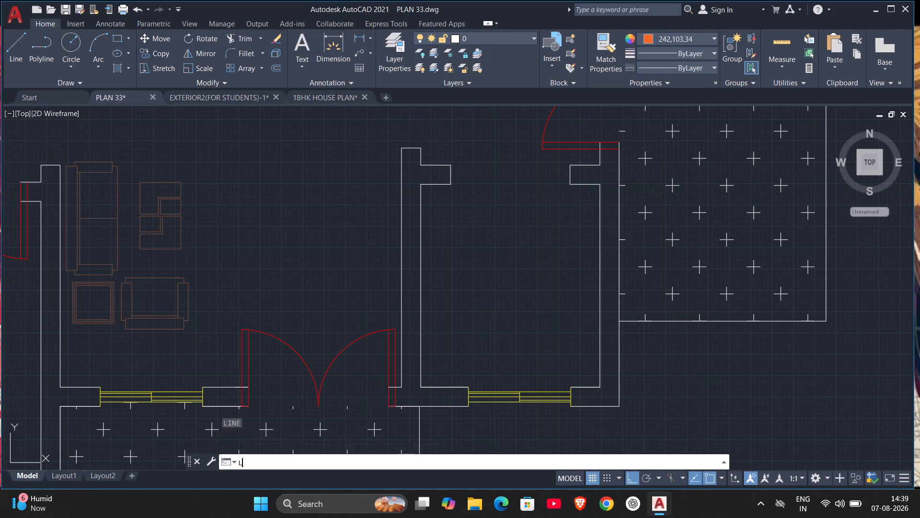
{"action": "left_click", "coordinate": [421, 353]}
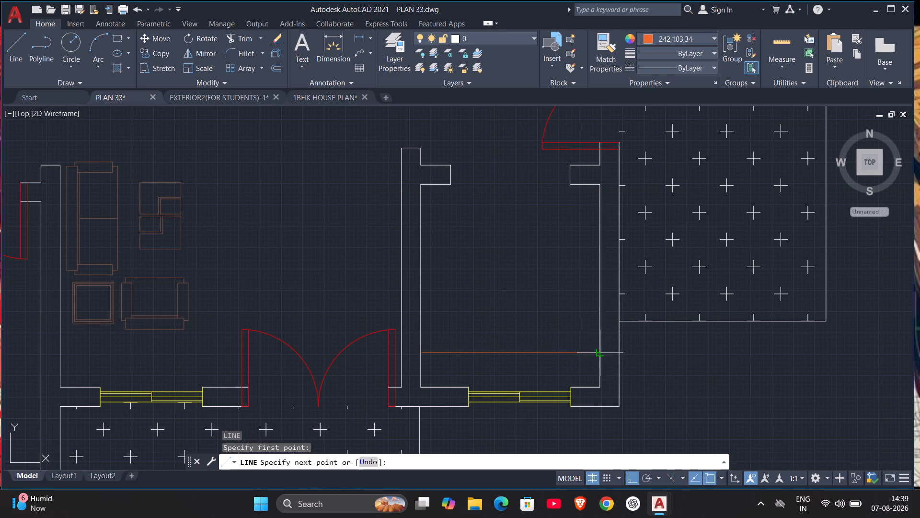
{"action": "left_click", "coordinate": [602, 353]}
{"action": "key", "text": "Escape"}
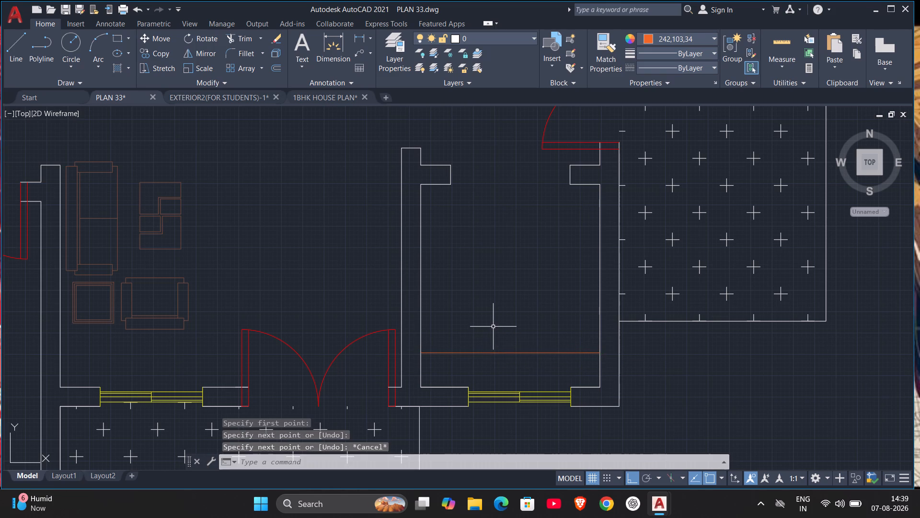
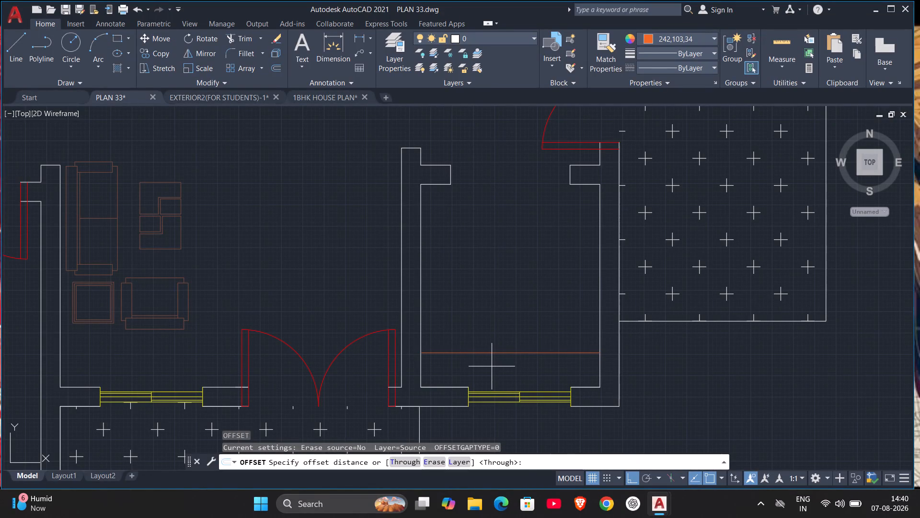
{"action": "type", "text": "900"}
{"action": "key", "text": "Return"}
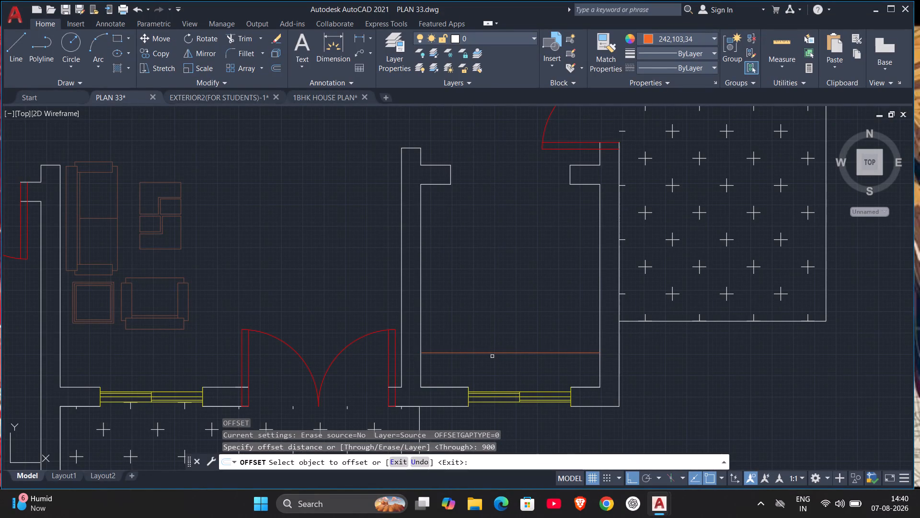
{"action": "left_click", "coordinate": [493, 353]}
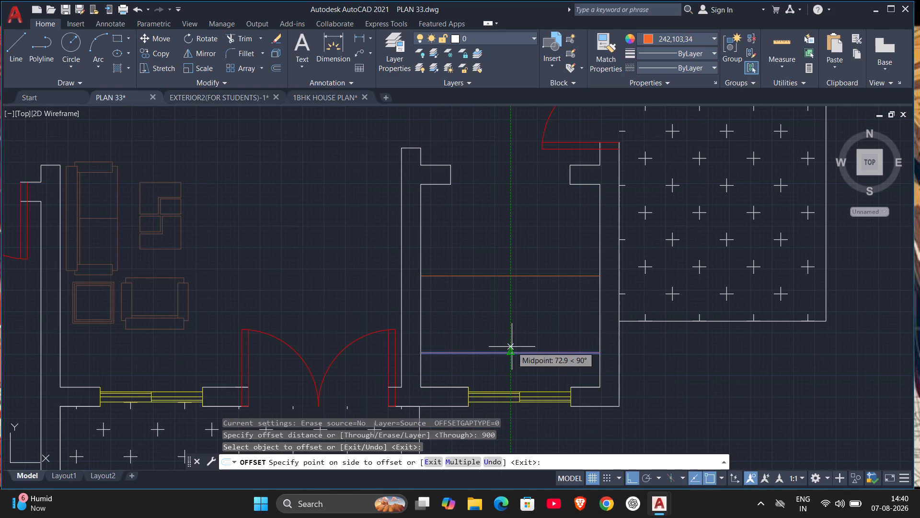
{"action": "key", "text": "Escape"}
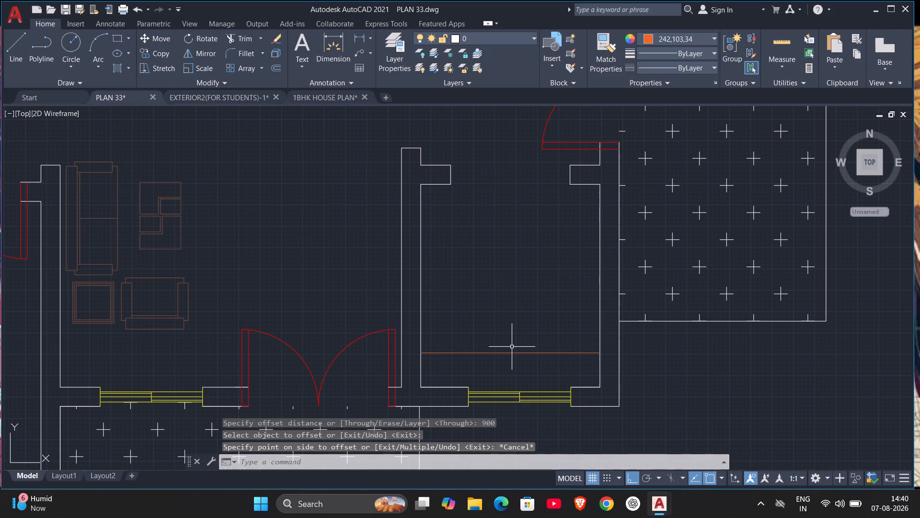
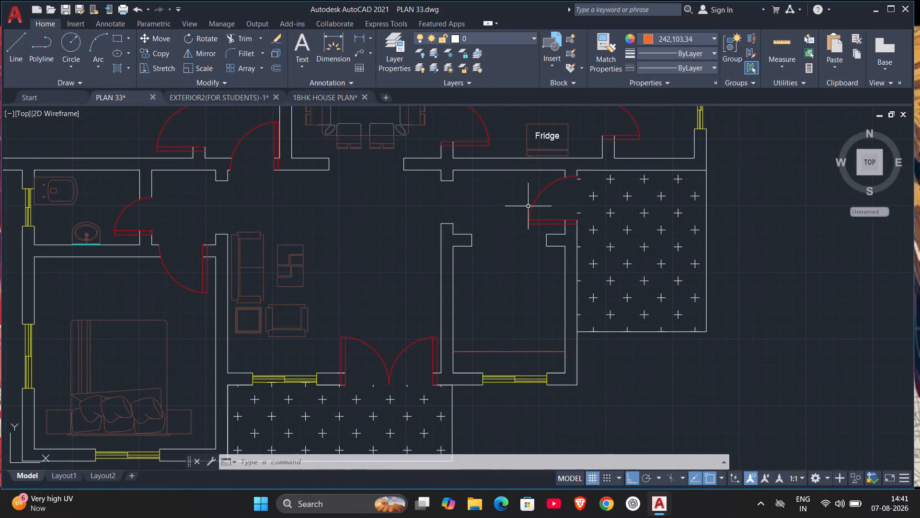
Examine the whole floor plan, from the furnished rooms to the empty room beside the entrance.
{"action": "scroll", "coordinate": [475, 296], "scroll_direction": "down", "scroll_amount": 3}
{"action": "scroll", "coordinate": [502, 313], "scroll_direction": "up", "scroll_amount": 2}
{"action": "scroll", "coordinate": [502, 308], "scroll_direction": "down", "scroll_amount": 1}
{"action": "middle_click_drag", "start_coordinate": [502, 308], "coordinate": [575, 331]}
{"action": "scroll", "coordinate": [573, 326], "scroll_direction": "up", "scroll_amount": 1}
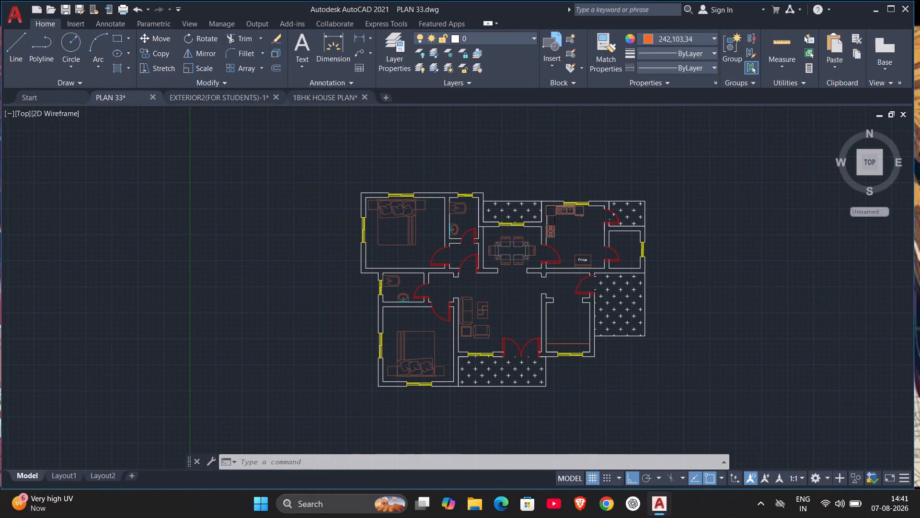
{"action": "scroll", "coordinate": [573, 326], "scroll_direction": "down", "scroll_amount": 1}
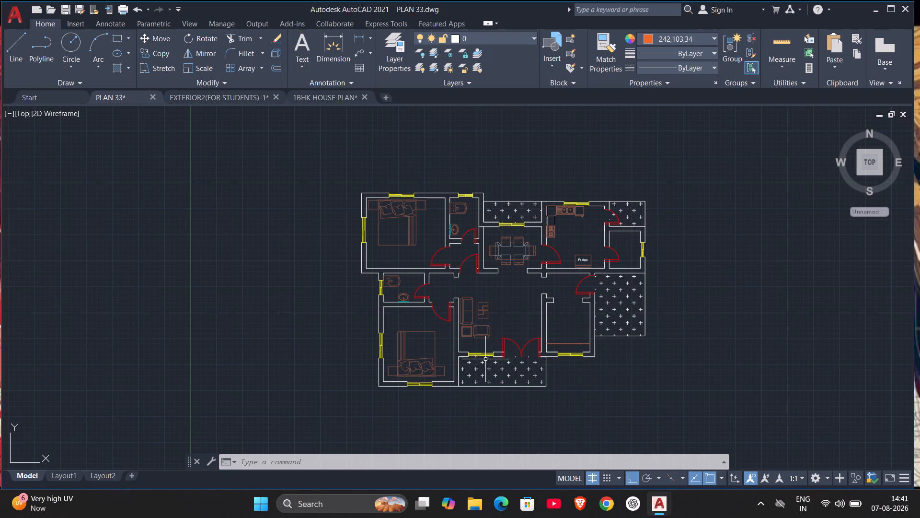
{"action": "scroll", "coordinate": [622, 326], "scroll_direction": "up", "scroll_amount": 1}
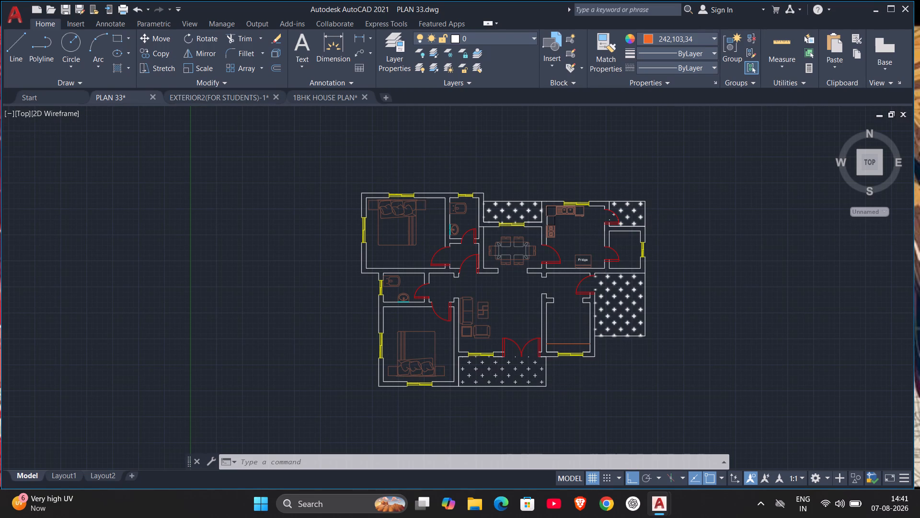
{"action": "scroll", "coordinate": [622, 328], "scroll_direction": "down", "scroll_amount": 1}
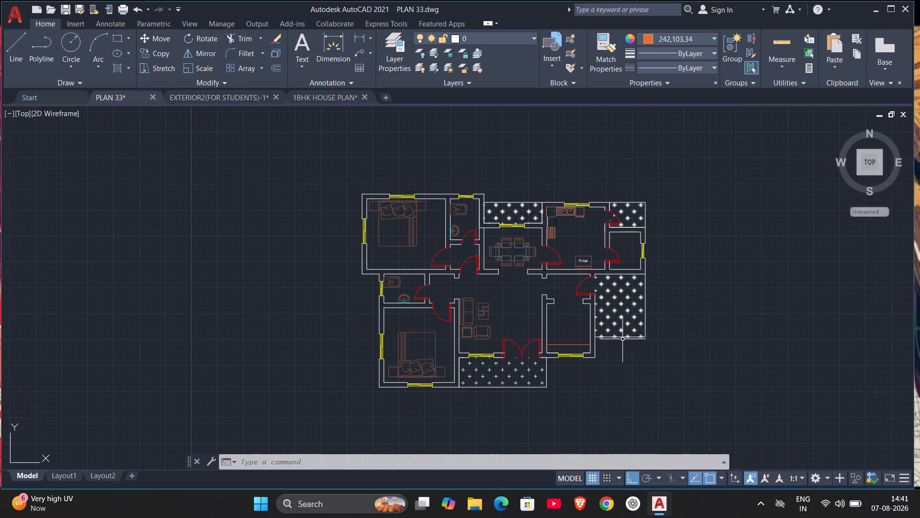
Recolour the white wall-side counter line between the kitchen's corner unit and the stove to colour 23.
{"action": "scroll", "coordinate": [559, 205], "scroll_direction": "up", "scroll_amount": 2}
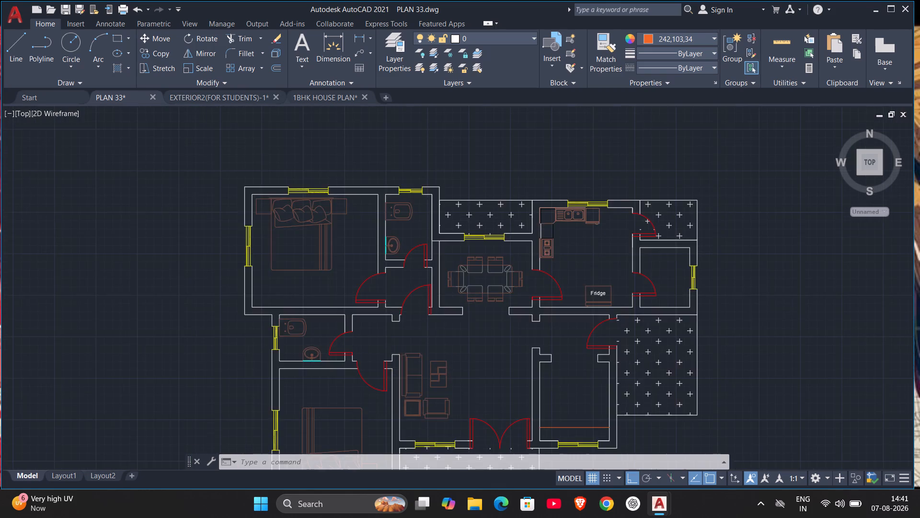
{"action": "scroll", "coordinate": [561, 215], "scroll_direction": "up", "scroll_amount": 3}
{"action": "scroll", "coordinate": [562, 218], "scroll_direction": "down", "scroll_amount": 3}
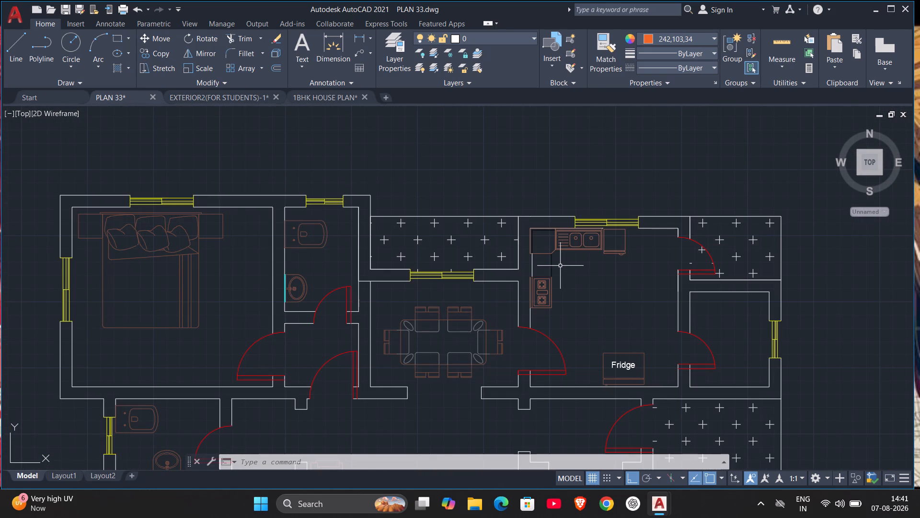
{"action": "scroll", "coordinate": [549, 254], "scroll_direction": "up", "scroll_amount": 3}
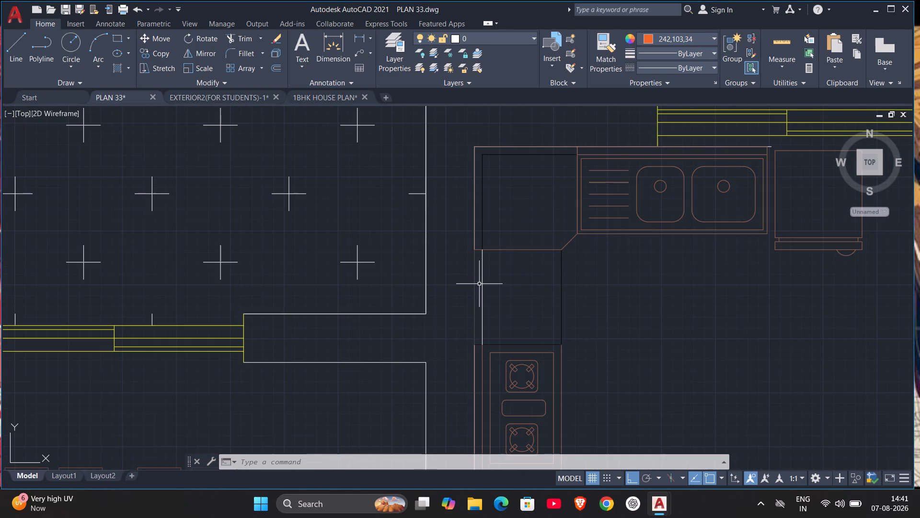
{"action": "left_click", "coordinate": [482, 287]}
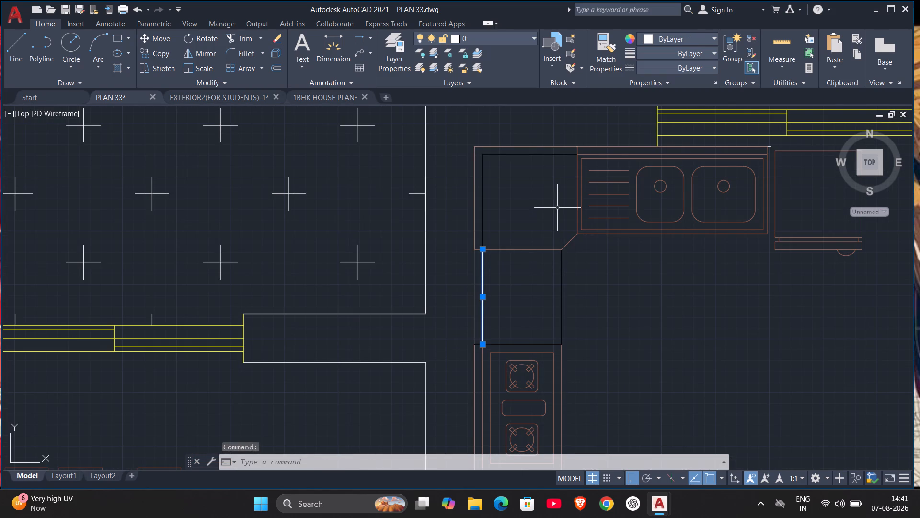
{"action": "left_click", "coordinate": [650, 39]}
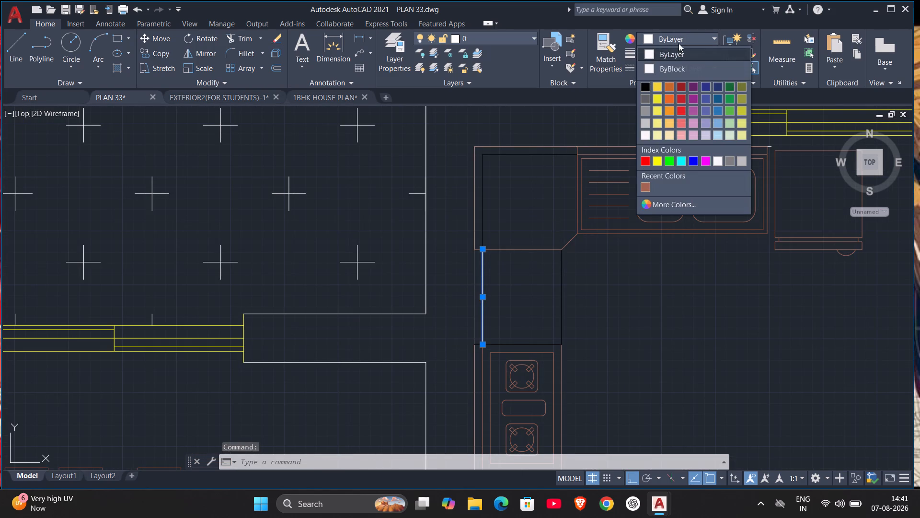
{"action": "left_click", "coordinate": [646, 187]}
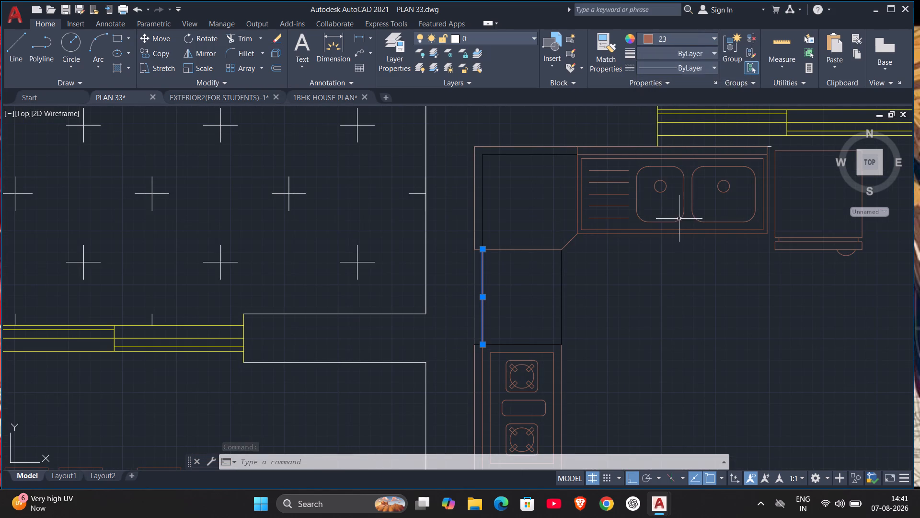
{"action": "left_click", "coordinate": [678, 330]}
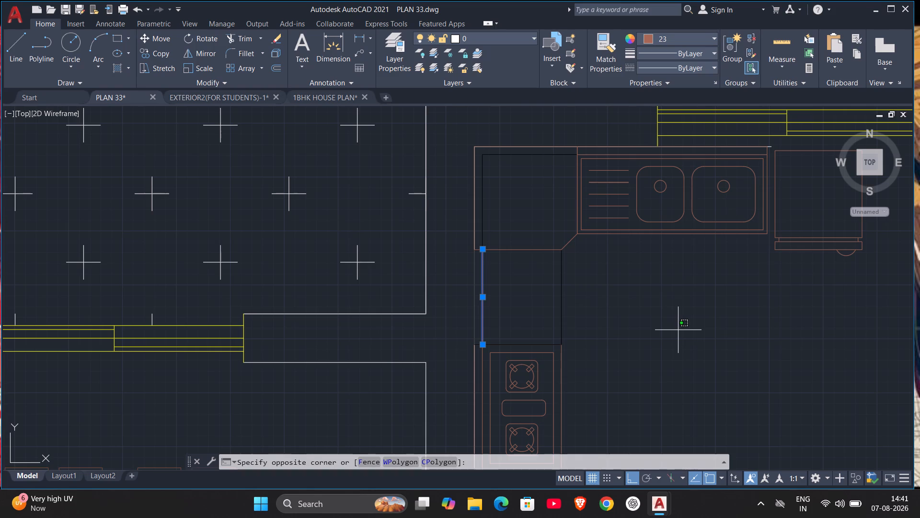
{"action": "key", "text": "Escape"}
{"action": "key", "text": "Escape"}
Inspect the furniture and fixtures across the kitchen, bedrooms, bathrooms, dining and living areas of the plan.
{"action": "scroll", "coordinate": [670, 322], "scroll_direction": "down", "scroll_amount": 2}
{"action": "scroll", "coordinate": [670, 322], "scroll_direction": "up", "scroll_amount": 1}
{"action": "scroll", "coordinate": [670, 322], "scroll_direction": "down", "scroll_amount": 1}
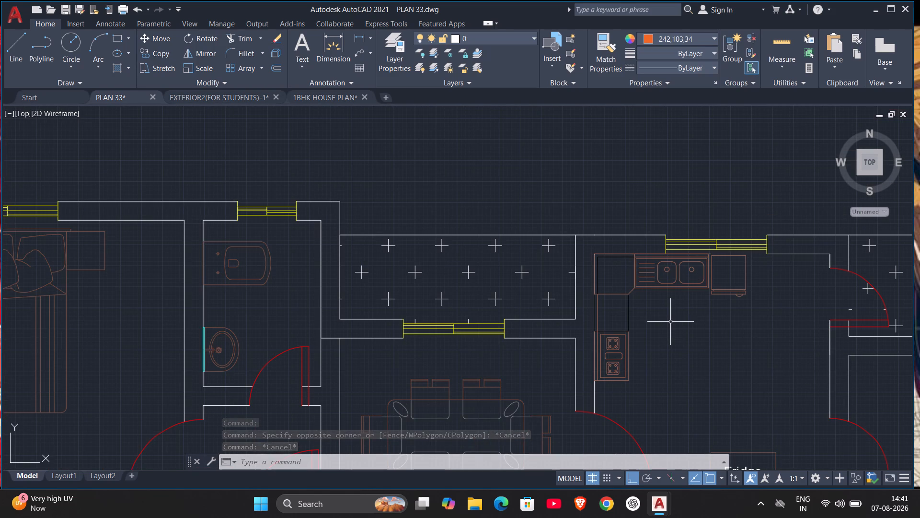
{"action": "scroll", "coordinate": [670, 322], "scroll_direction": "down", "scroll_amount": 1}
{"action": "middle_click_drag", "start_coordinate": [670, 322], "coordinate": [634, 182]}
{"action": "scroll", "coordinate": [634, 182], "scroll_direction": "down", "scroll_amount": 1}
{"action": "scroll", "coordinate": [430, 174], "scroll_direction": "up", "scroll_amount": 3}
{"action": "scroll", "coordinate": [519, 259], "scroll_direction": "up", "scroll_amount": 3}
{"action": "scroll", "coordinate": [597, 276], "scroll_direction": "down", "scroll_amount": 4}
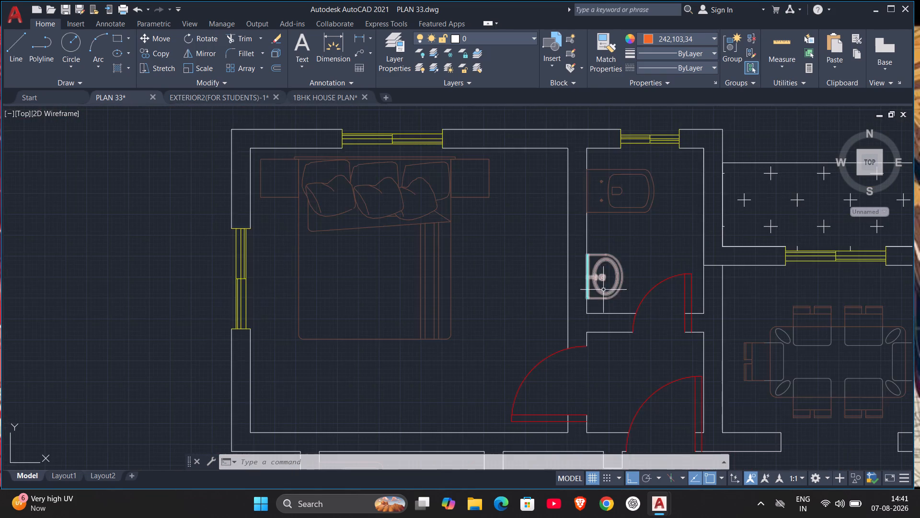
{"action": "scroll", "coordinate": [639, 339], "scroll_direction": "down", "scroll_amount": 1}
{"action": "middle_click_drag", "start_coordinate": [608, 329], "coordinate": [446, 235]}
{"action": "scroll", "coordinate": [534, 293], "scroll_direction": "down", "scroll_amount": 1}
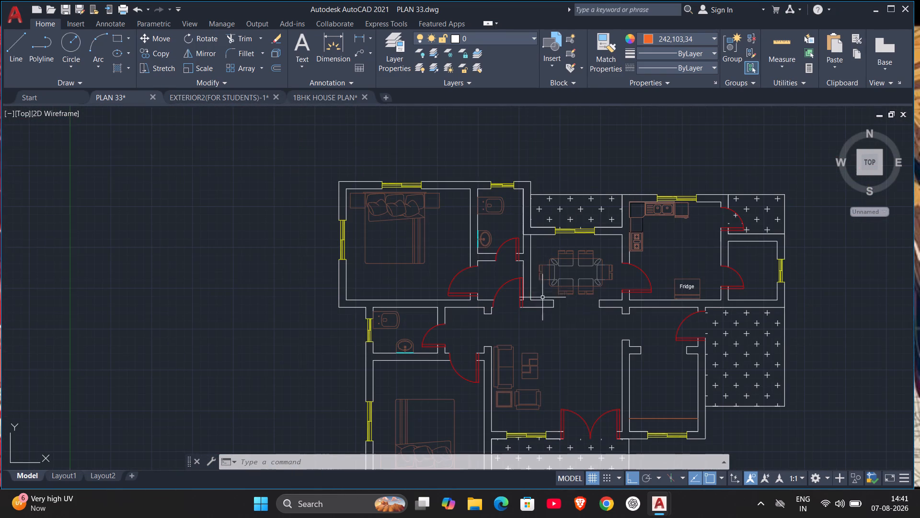
{"action": "middle_click_drag", "start_coordinate": [571, 316], "coordinate": [504, 270]}
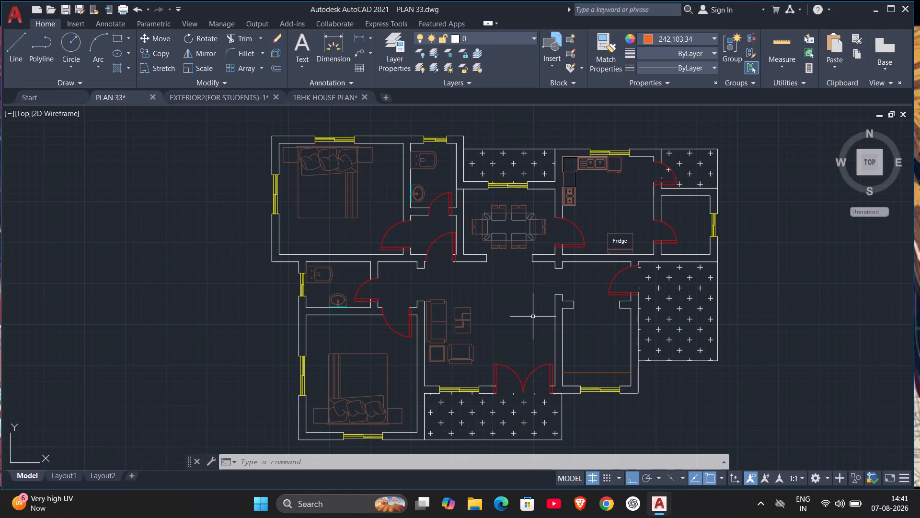
{"action": "middle_click_drag", "start_coordinate": [532, 316], "coordinate": [521, 285]}
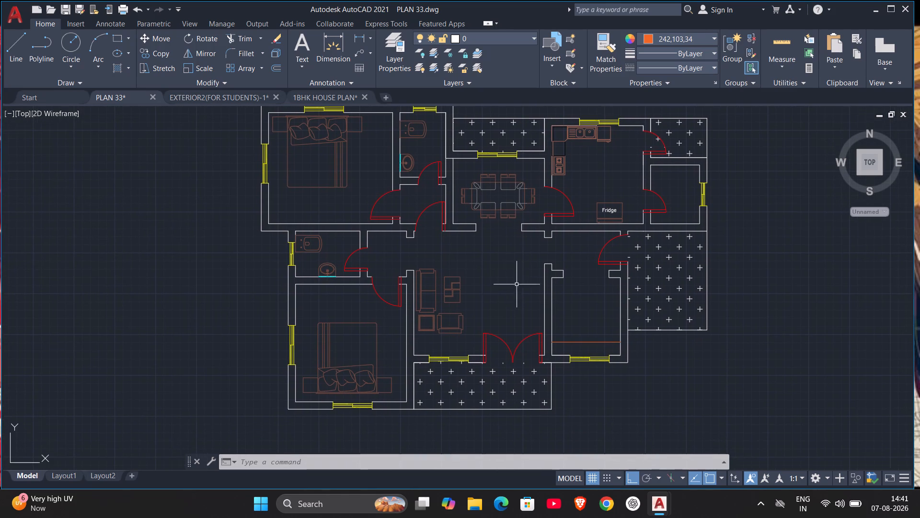
Look at the EXTERIOR2(FOR STUDENTS)-1 and 1BHK HOUSE PLAN drawings, and return to the full PLAN 33 layout.
{"action": "left_click", "coordinate": [188, 97]}
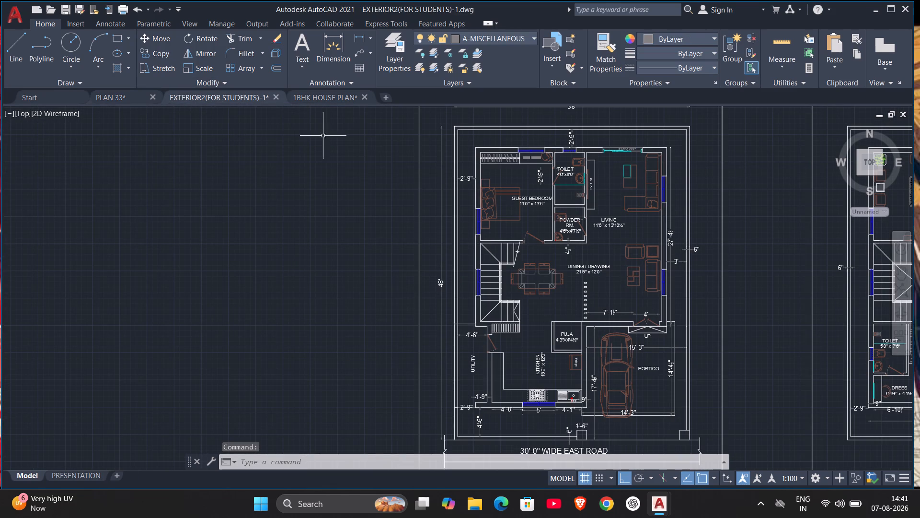
{"action": "left_click", "coordinate": [325, 95]}
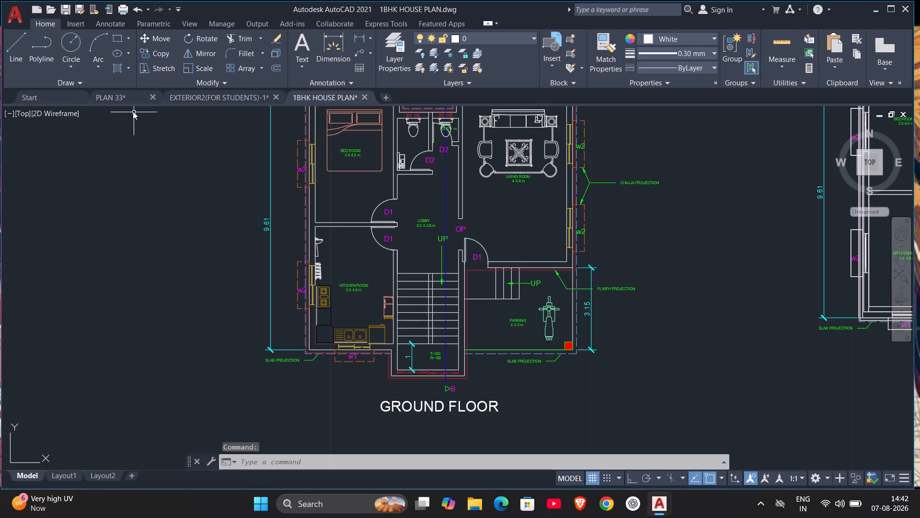
{"action": "left_click", "coordinate": [125, 100]}
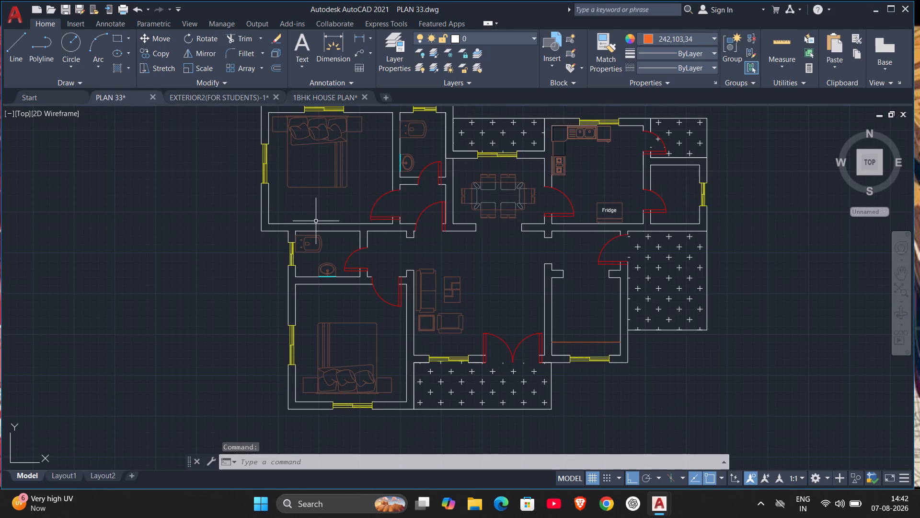
{"action": "scroll", "coordinate": [501, 251], "scroll_direction": "down", "scroll_amount": 1}
{"action": "middle_click_drag", "start_coordinate": [501, 251], "coordinate": [501, 261]}
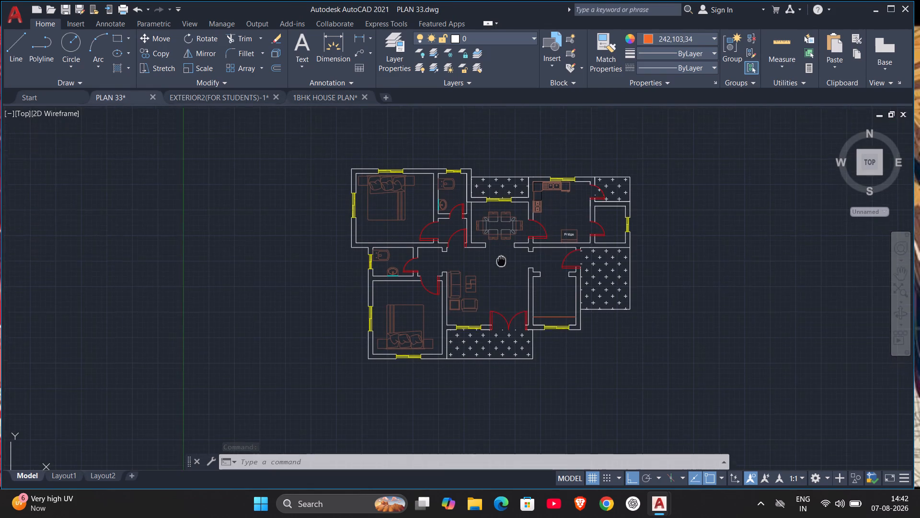
{"action": "middle_click_drag", "start_coordinate": [501, 261], "coordinate": [500, 278]}
{"action": "scroll", "coordinate": [499, 276], "scroll_direction": "up", "scroll_amount": 1}
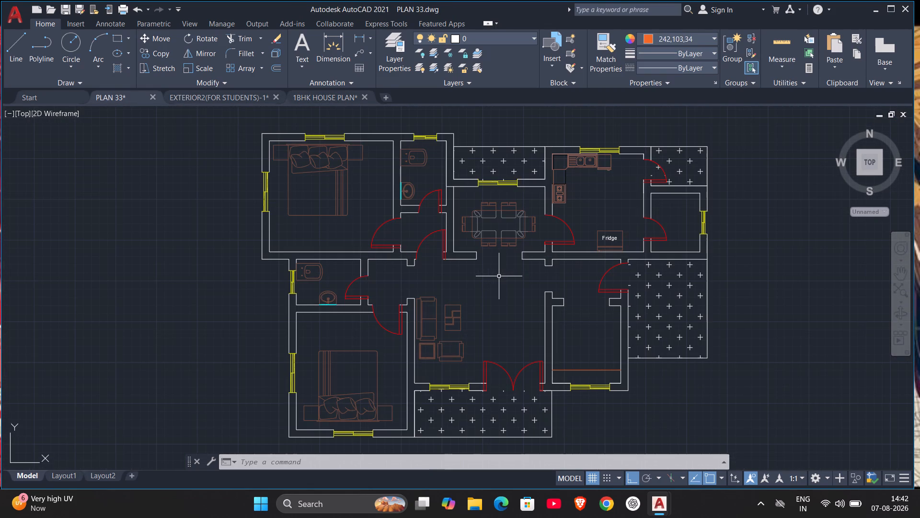
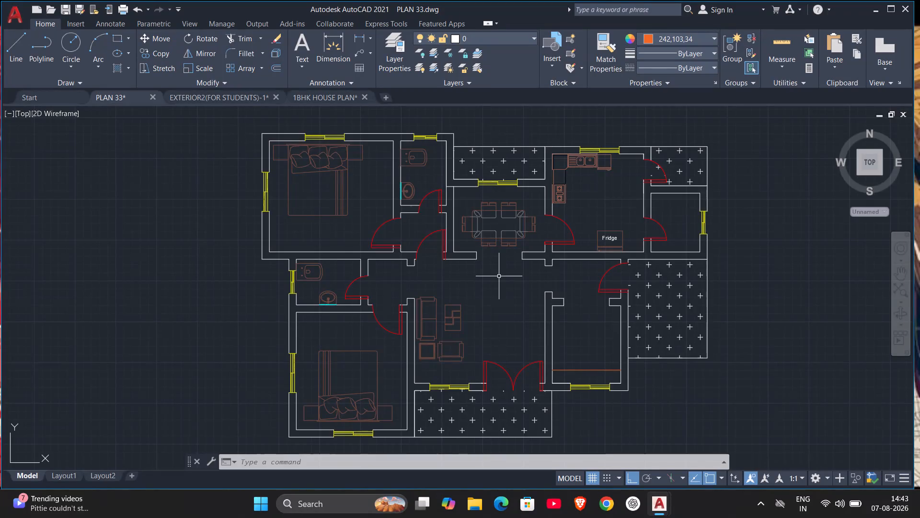
Offset the orange line near the window of the small room beside the entrance by 250, towards the room's interior.
{"action": "scroll", "coordinate": [646, 384], "scroll_direction": "up", "scroll_amount": 2}
{"action": "key", "text": "o"}
{"action": "key", "text": "Return"}
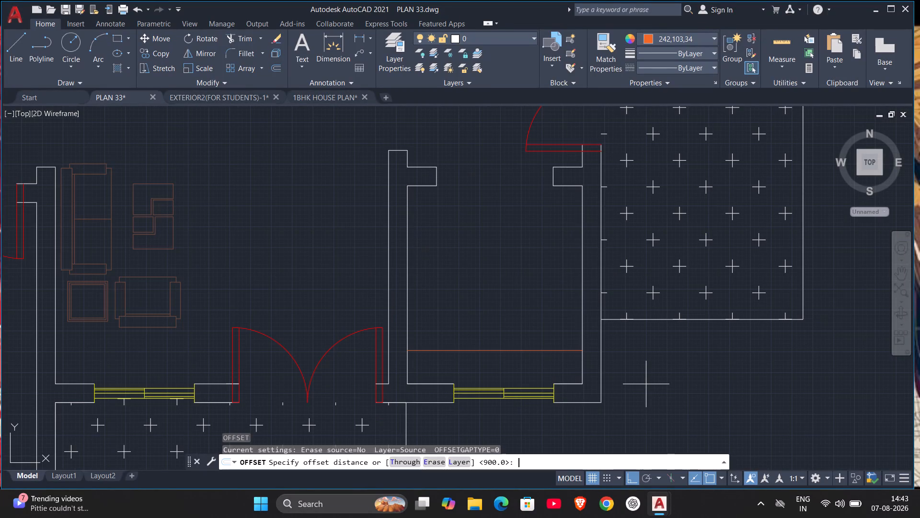
{"action": "type", "text": "259"}
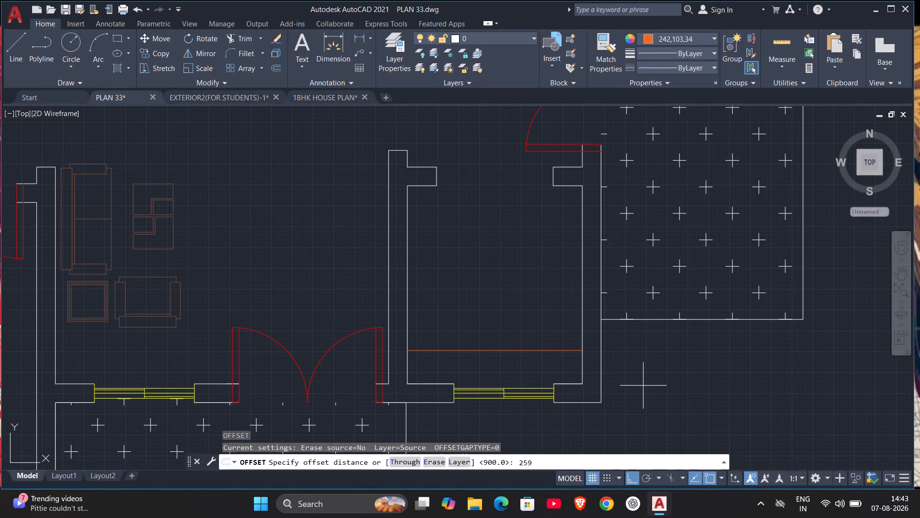
{"action": "key", "text": "BackSpace"}
{"action": "key", "text": "0"}
{"action": "key", "text": "Return"}
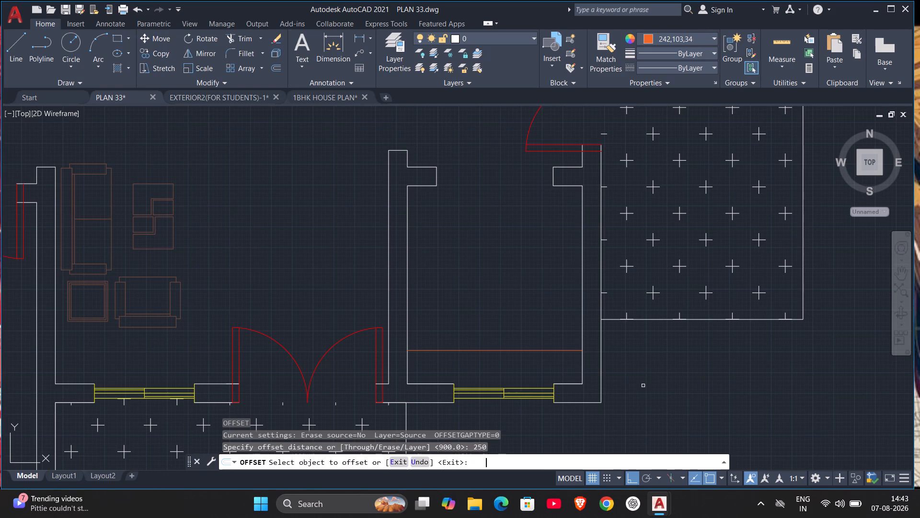
{"action": "left_click", "coordinate": [482, 349]}
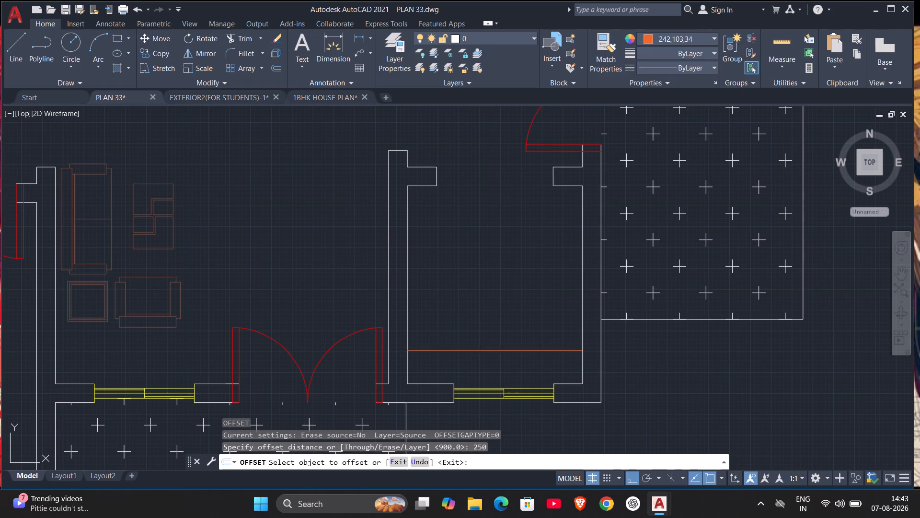
{"action": "left_click", "coordinate": [482, 341]}
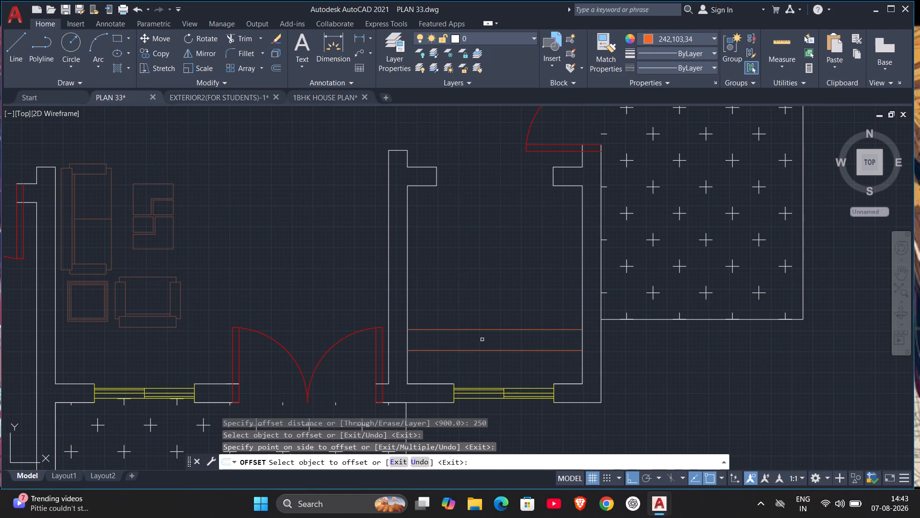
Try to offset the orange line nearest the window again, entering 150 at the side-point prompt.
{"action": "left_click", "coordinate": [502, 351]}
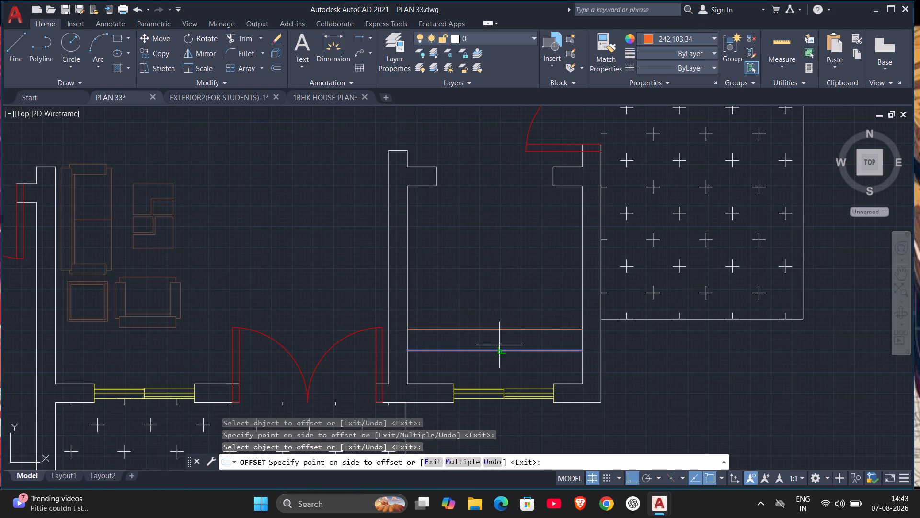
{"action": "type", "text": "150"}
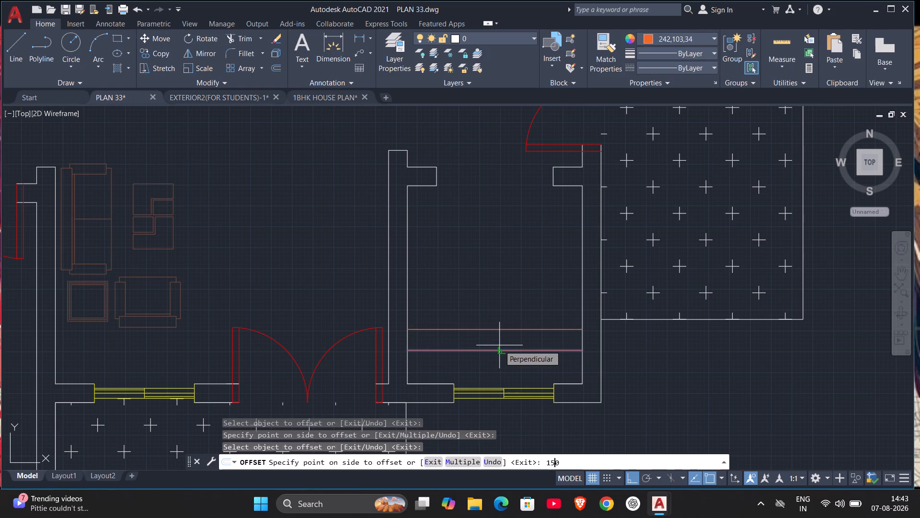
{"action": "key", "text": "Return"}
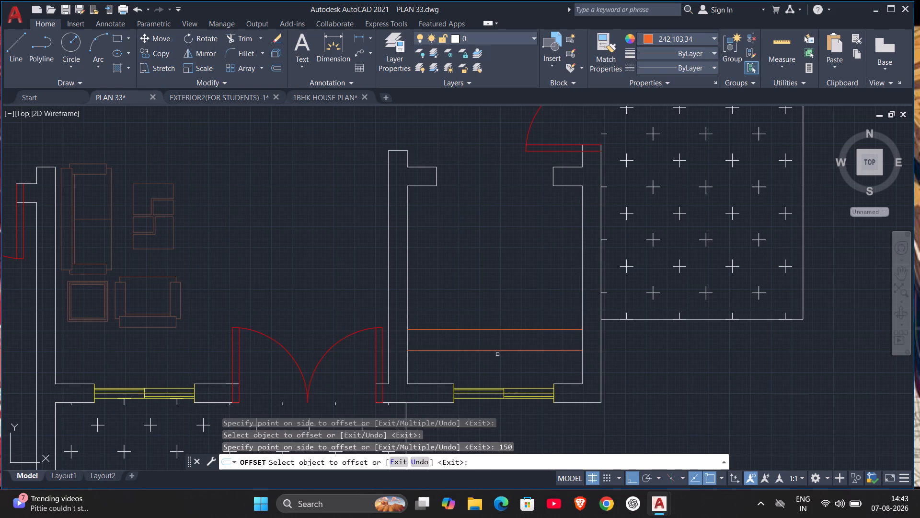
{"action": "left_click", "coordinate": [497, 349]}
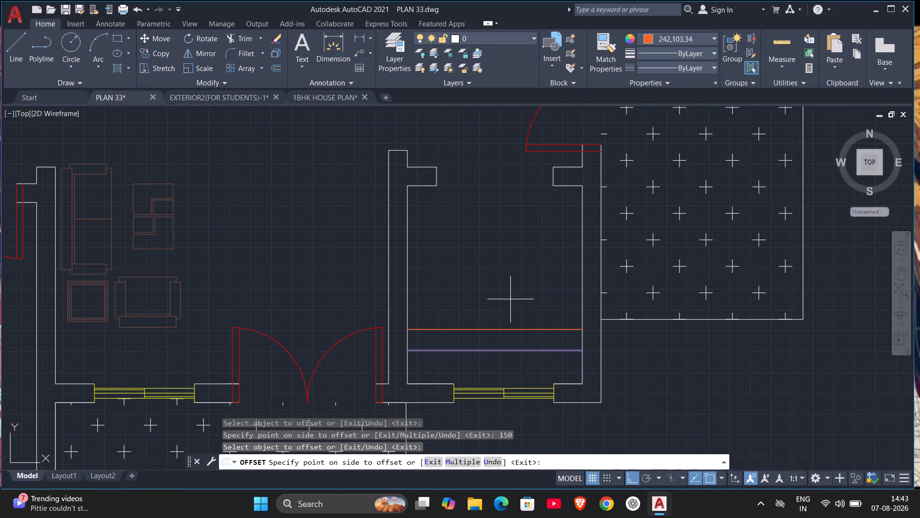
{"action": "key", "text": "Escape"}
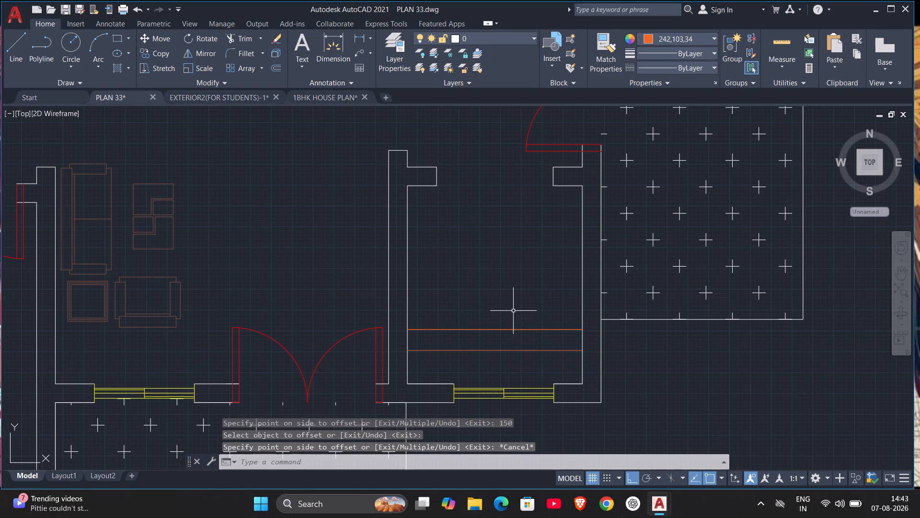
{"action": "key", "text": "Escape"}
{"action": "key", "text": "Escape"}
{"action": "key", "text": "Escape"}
Offset the inner of the two orange lines in the small room by 150, further into the room.
{"action": "scroll", "coordinate": [519, 329], "scroll_direction": "up", "scroll_amount": 2}
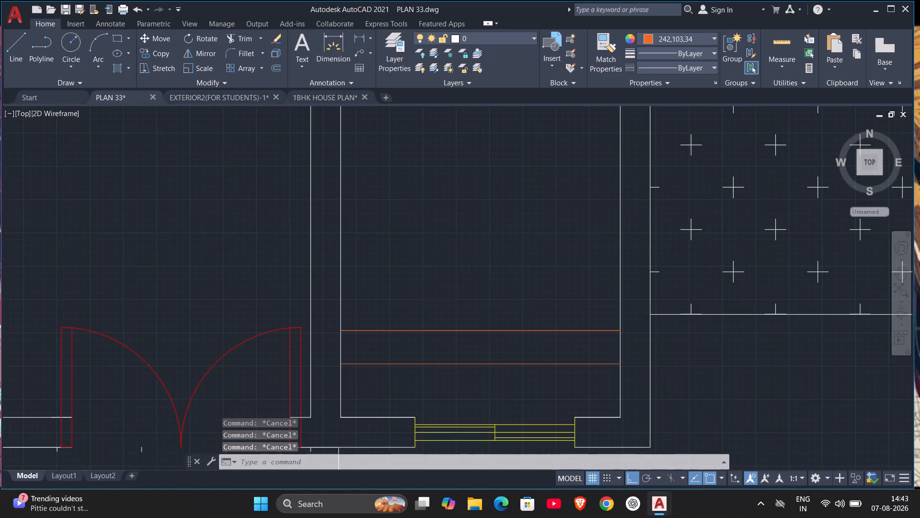
{"action": "scroll", "coordinate": [519, 329], "scroll_direction": "up", "scroll_amount": 3}
{"action": "scroll", "coordinate": [520, 326], "scroll_direction": "down", "scroll_amount": 4}
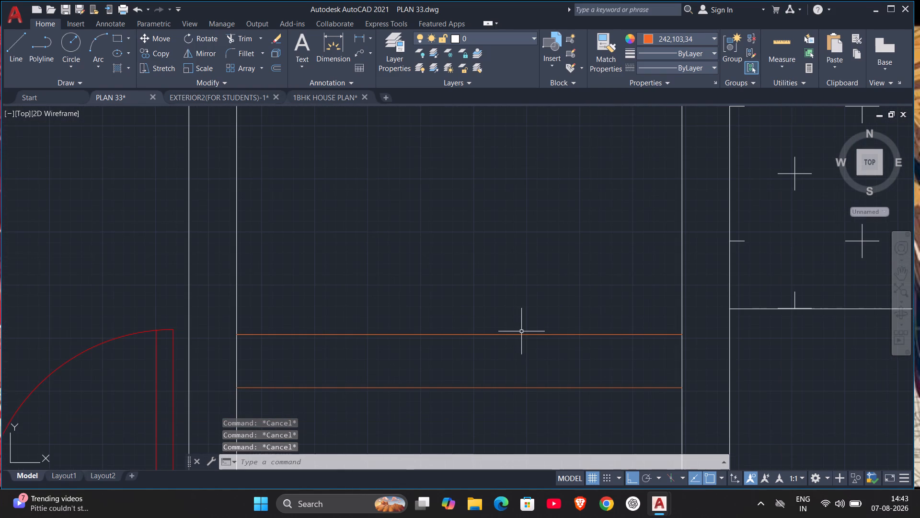
{"action": "key", "text": "o"}
{"action": "key", "text": "Return"}
{"action": "type", "text": "150"}
{"action": "key", "text": "Return"}
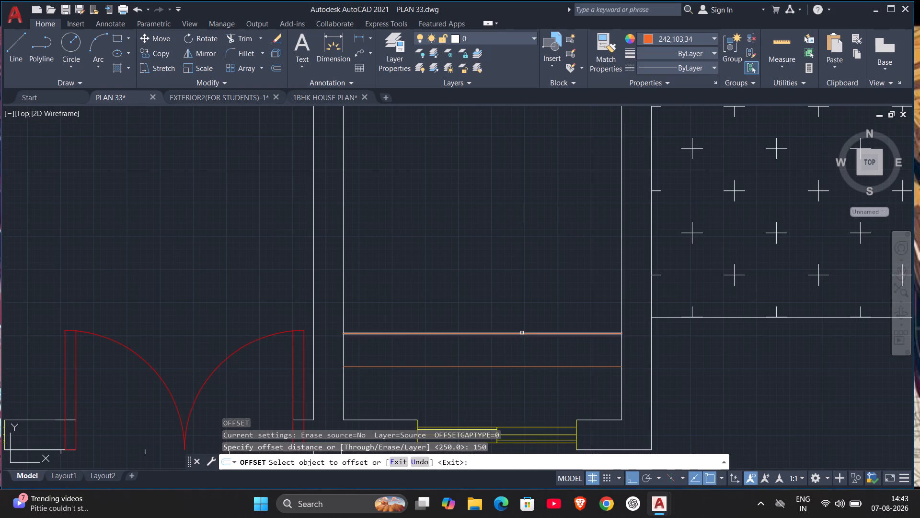
{"action": "left_click", "coordinate": [522, 333]}
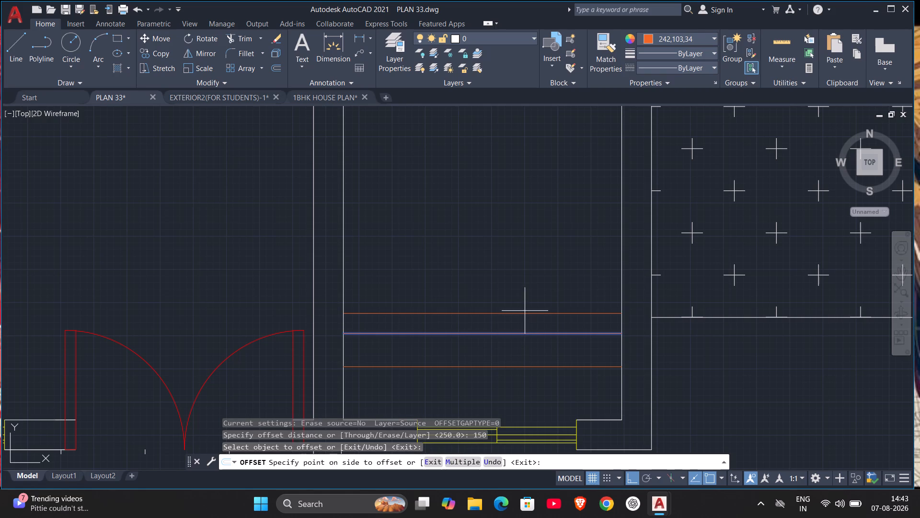
{"action": "left_click", "coordinate": [530, 304]}
Examine the offset lines in the small room against the rest of the furnished floor plan.
{"action": "scroll", "coordinate": [562, 270], "scroll_direction": "down", "scroll_amount": 1}
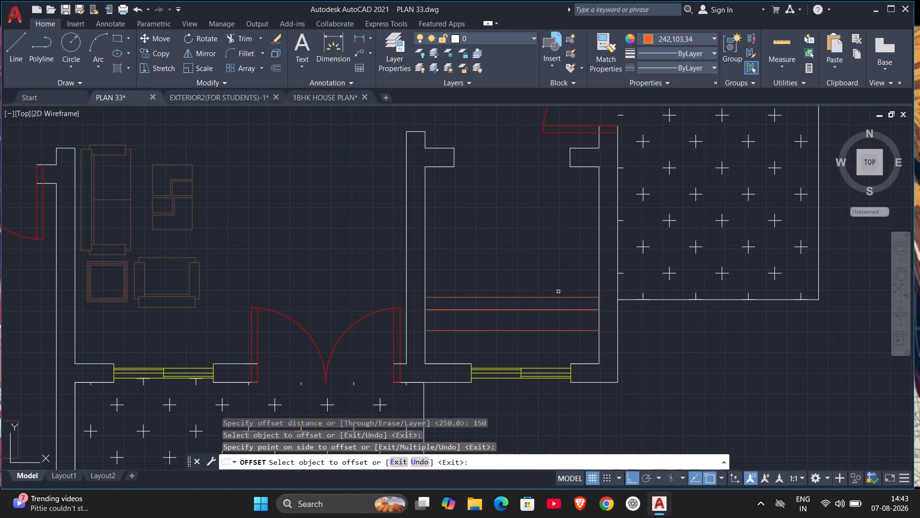
{"action": "scroll", "coordinate": [558, 293], "scroll_direction": "down", "scroll_amount": 2}
{"action": "scroll", "coordinate": [558, 294], "scroll_direction": "up", "scroll_amount": 1}
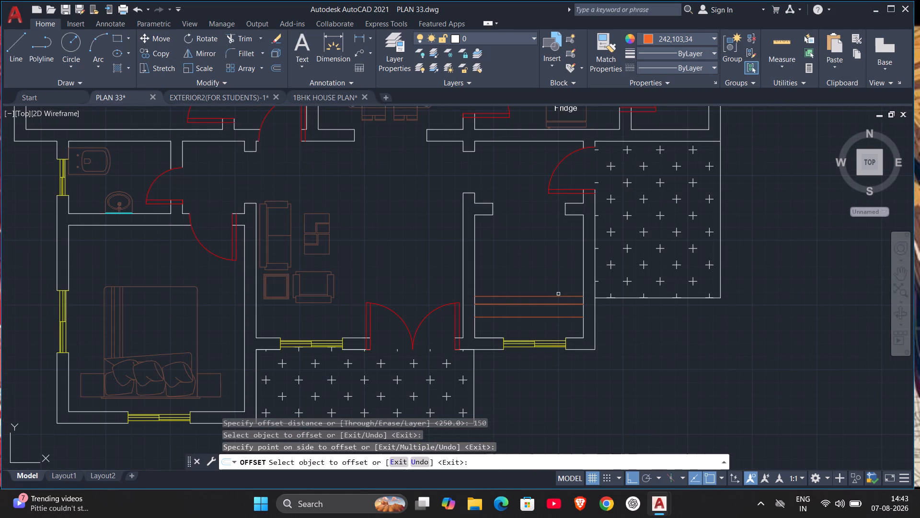
{"action": "scroll", "coordinate": [558, 294], "scroll_direction": "down", "scroll_amount": 2}
{"action": "scroll", "coordinate": [558, 294], "scroll_direction": "up", "scroll_amount": 3}
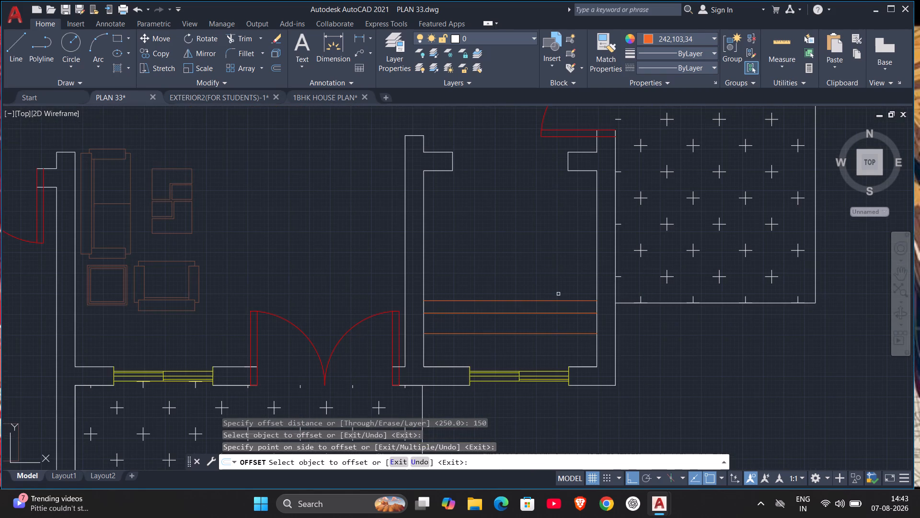
{"action": "scroll", "coordinate": [558, 294], "scroll_direction": "down", "scroll_amount": 1}
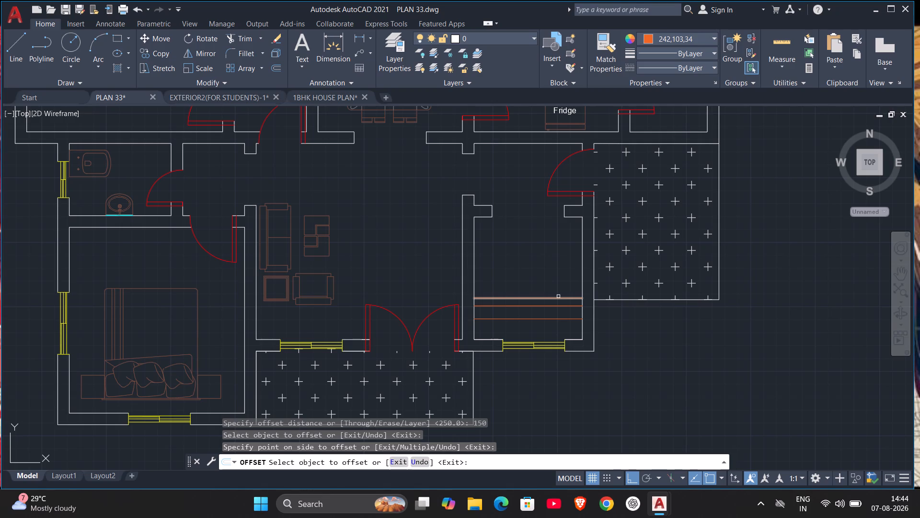
{"action": "scroll", "coordinate": [429, 261], "scroll_direction": "down", "scroll_amount": 1}
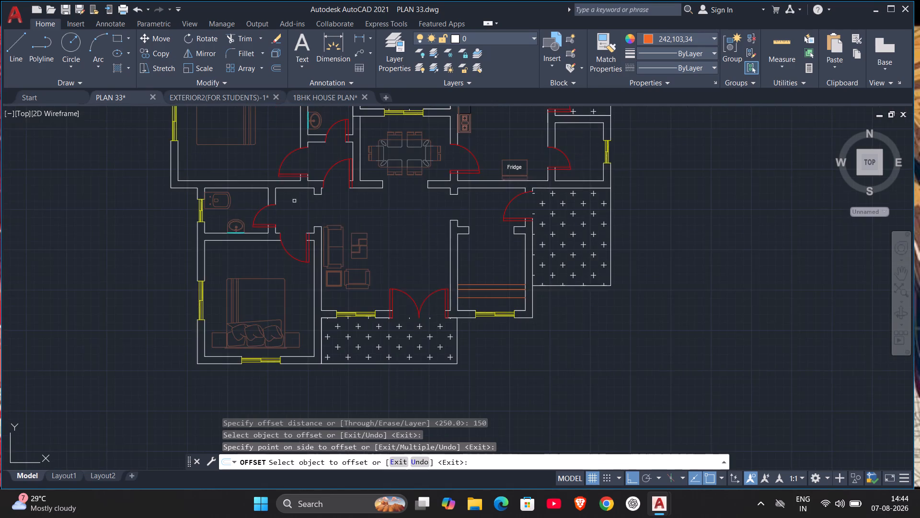
{"action": "scroll", "coordinate": [294, 201], "scroll_direction": "down", "scroll_amount": 2}
{"action": "scroll", "coordinate": [327, 210], "scroll_direction": "up", "scroll_amount": 2}
{"action": "scroll", "coordinate": [328, 209], "scroll_direction": "down", "scroll_amount": 1}
{"action": "middle_click_drag", "start_coordinate": [353, 239], "coordinate": [421, 289]}
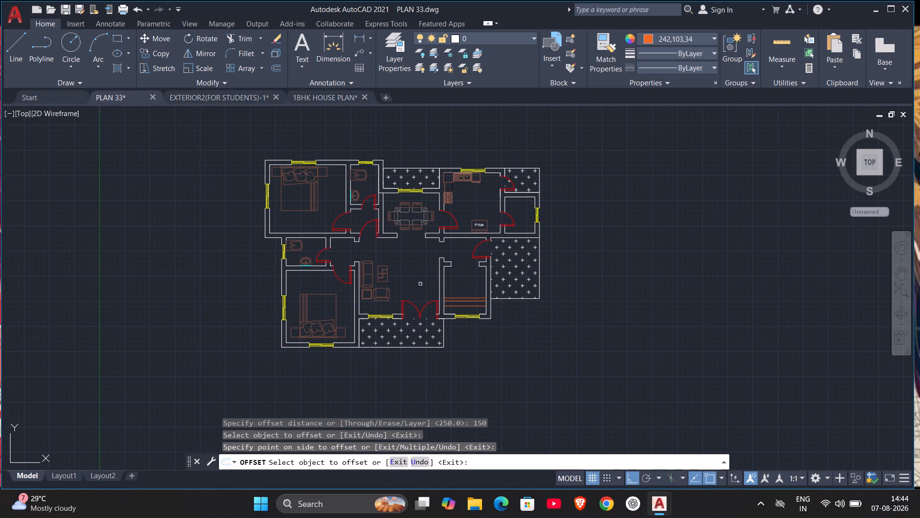
{"action": "scroll", "coordinate": [420, 266], "scroll_direction": "up", "scroll_amount": 1}
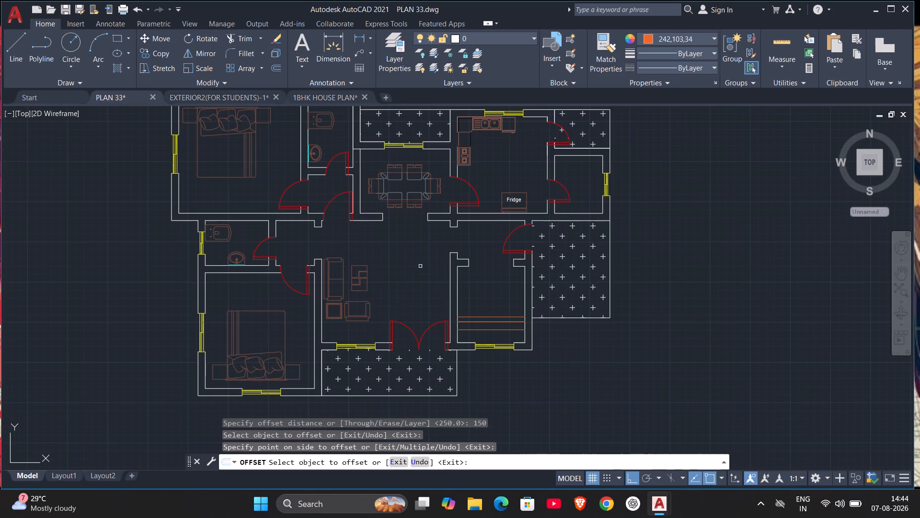
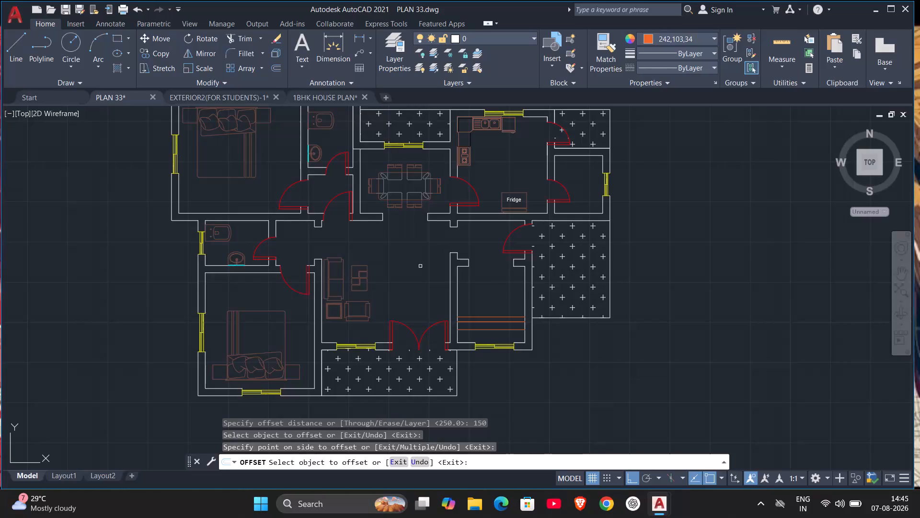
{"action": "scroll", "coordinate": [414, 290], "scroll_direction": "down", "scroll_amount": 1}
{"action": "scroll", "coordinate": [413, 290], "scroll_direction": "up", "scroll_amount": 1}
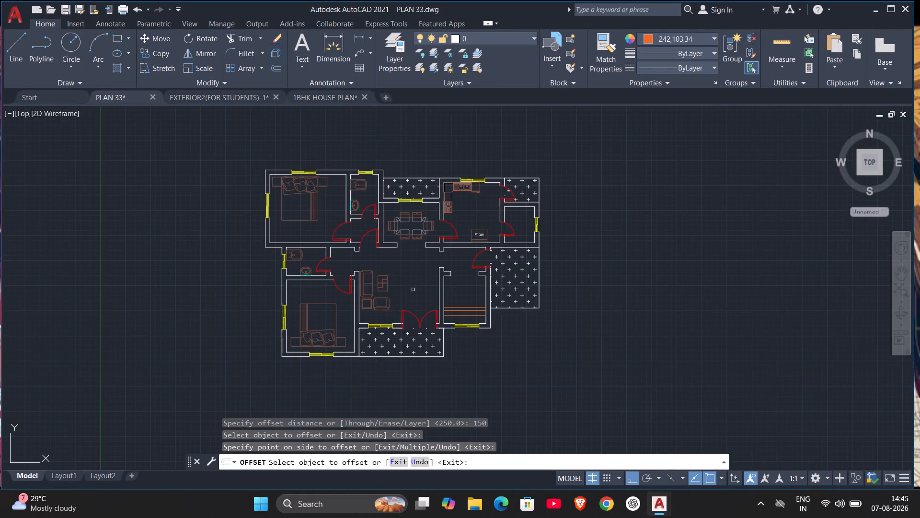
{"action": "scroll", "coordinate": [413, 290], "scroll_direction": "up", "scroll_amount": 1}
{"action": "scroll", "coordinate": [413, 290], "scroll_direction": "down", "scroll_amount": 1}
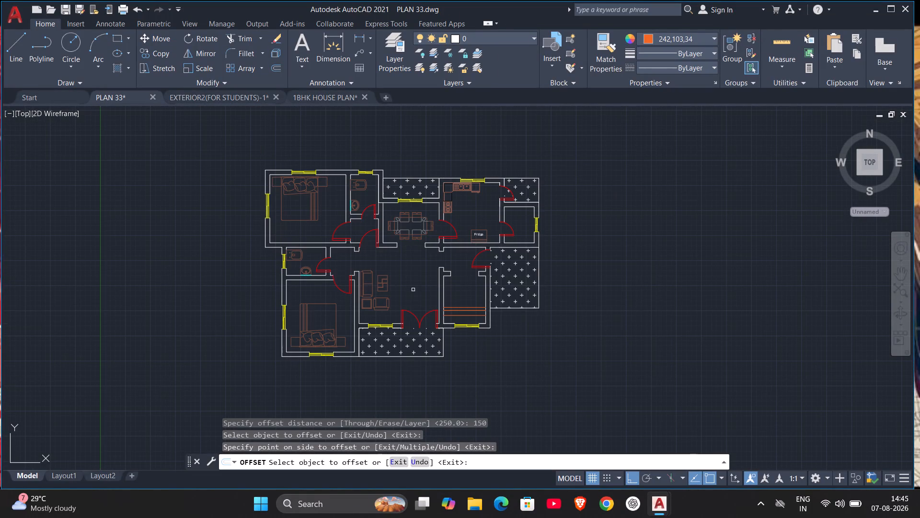
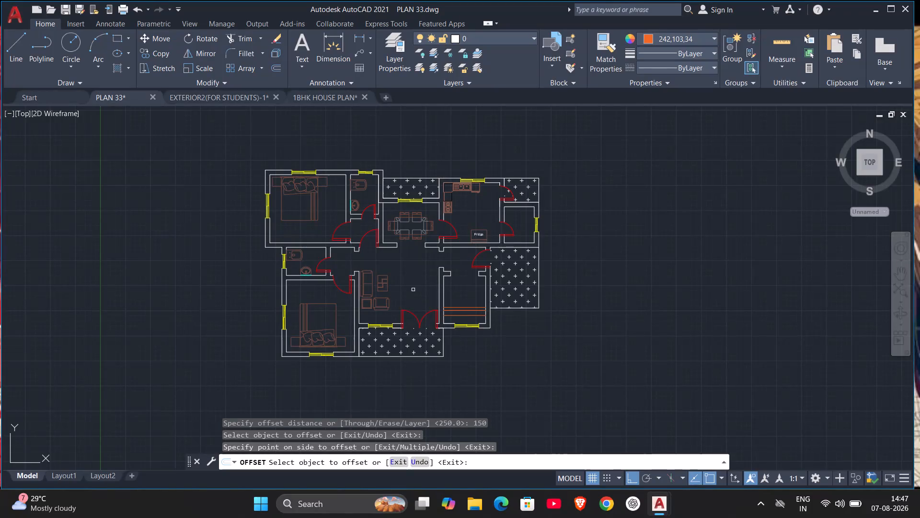
Draw a horizontal line across the small room beside the entrance, between its inner corners at the opening opposite the window.
{"action": "key", "text": "Escape"}
{"action": "key", "text": "l"}
{"action": "key", "text": "Return"}
{"action": "scroll", "coordinate": [500, 298], "scroll_direction": "up", "scroll_amount": 2}
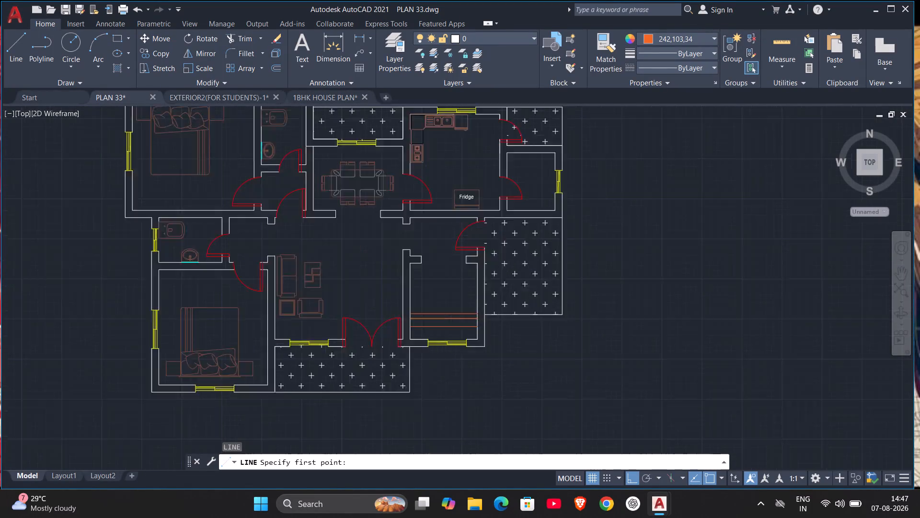
{"action": "scroll", "coordinate": [500, 298], "scroll_direction": "up", "scroll_amount": 1}
{"action": "middle_click_drag", "start_coordinate": [500, 298], "coordinate": [698, 330]}
{"action": "scroll", "coordinate": [527, 263], "scroll_direction": "up", "scroll_amount": 1}
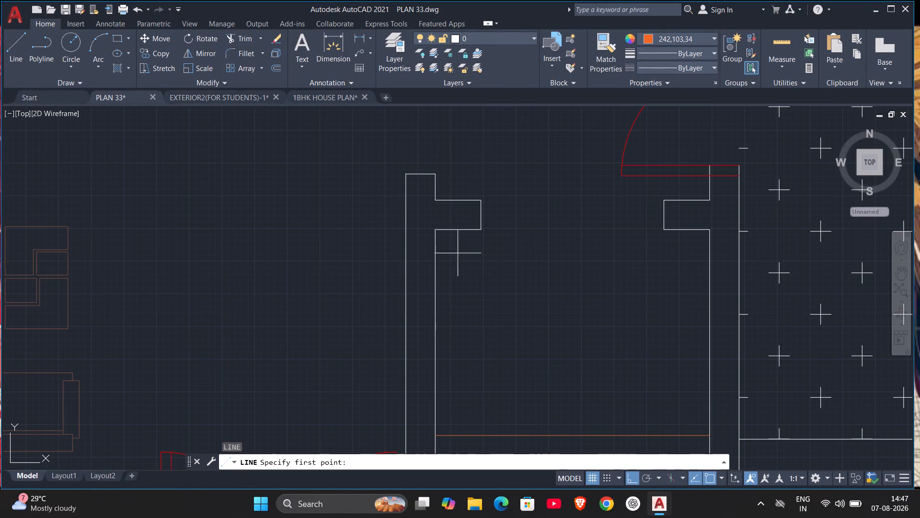
{"action": "left_click", "coordinate": [435, 231]}
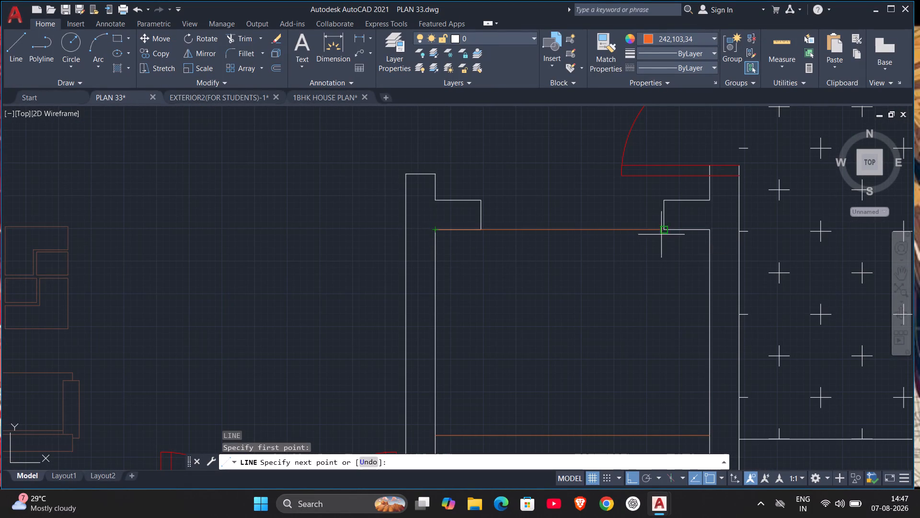
{"action": "left_click", "coordinate": [708, 230]}
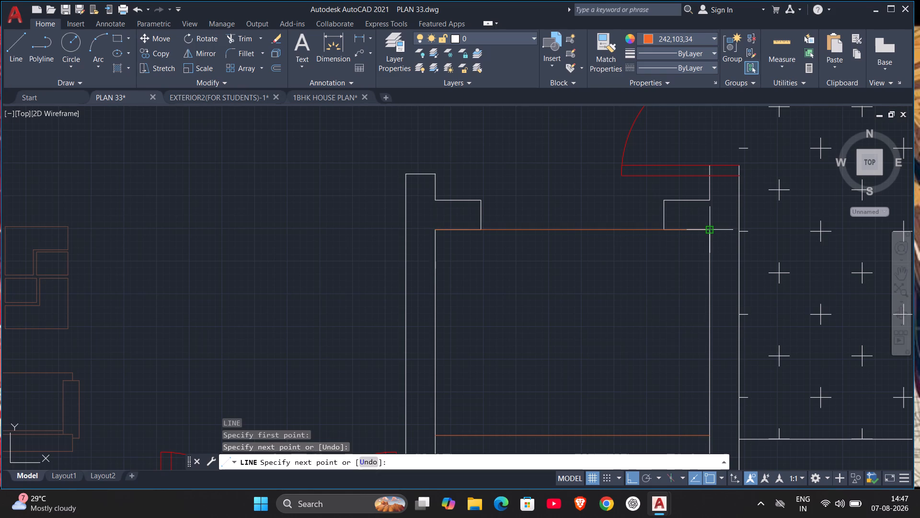
{"action": "key", "text": "Escape"}
Offset the new horizontal line downward by 150 four times in succession, each from the previous copy.
{"action": "key", "text": "o"}
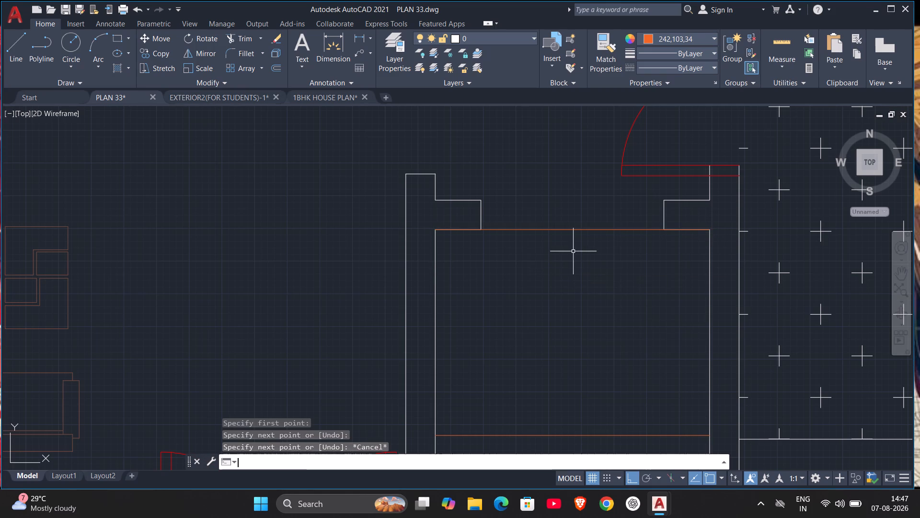
{"action": "key", "text": "Return"}
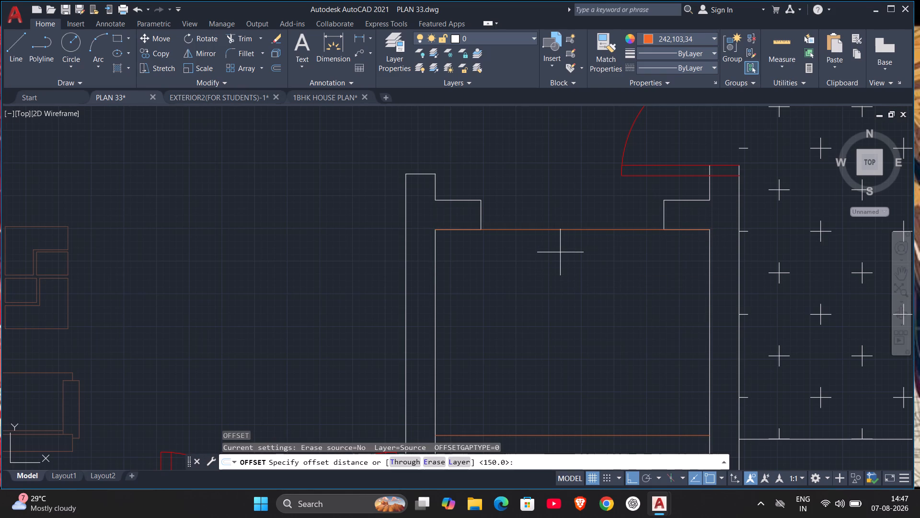
{"action": "type", "text": "150"}
{"action": "key", "text": "Return"}
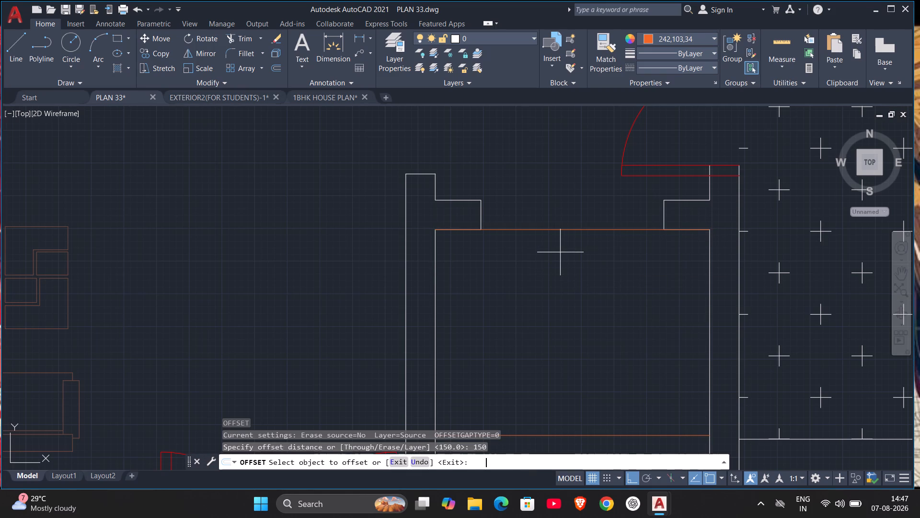
{"action": "left_click", "coordinate": [558, 228]}
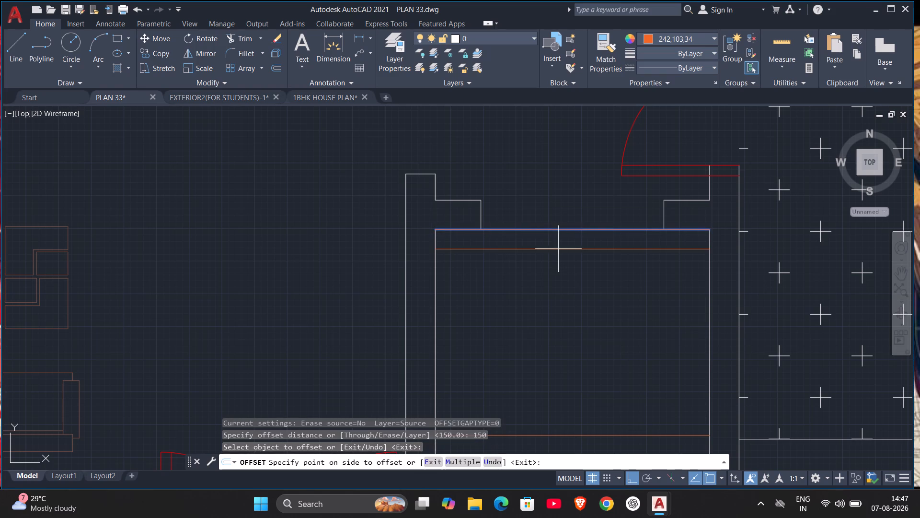
{"action": "left_click", "coordinate": [558, 263]}
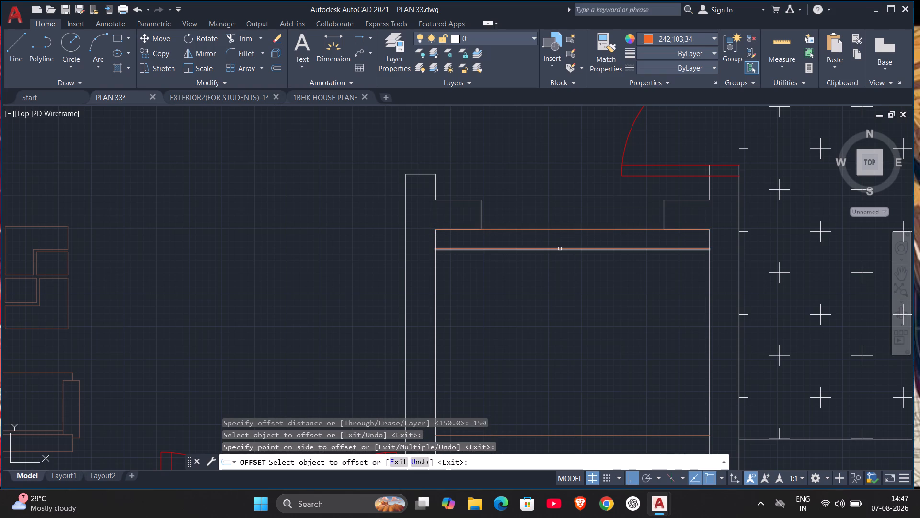
{"action": "left_click", "coordinate": [560, 249]}
{"action": "left_click", "coordinate": [561, 284]}
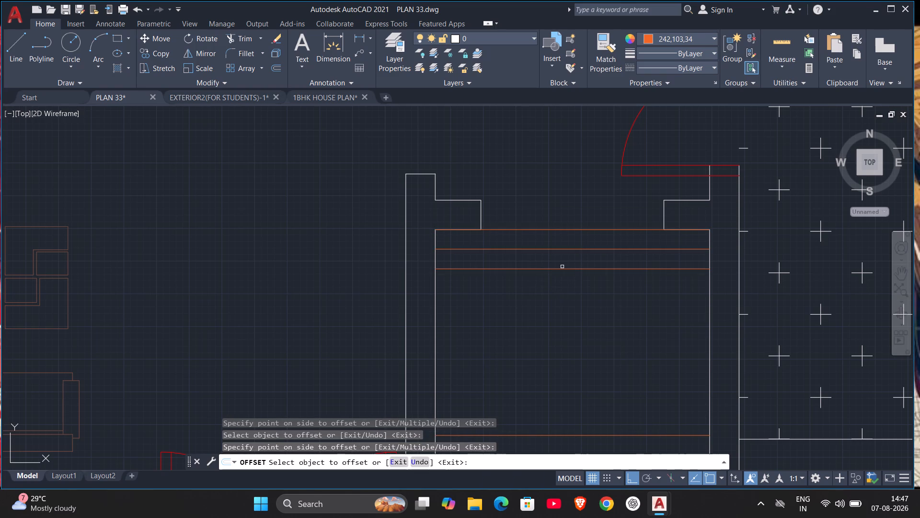
{"action": "left_click", "coordinate": [563, 270]}
{"action": "left_click", "coordinate": [563, 284]}
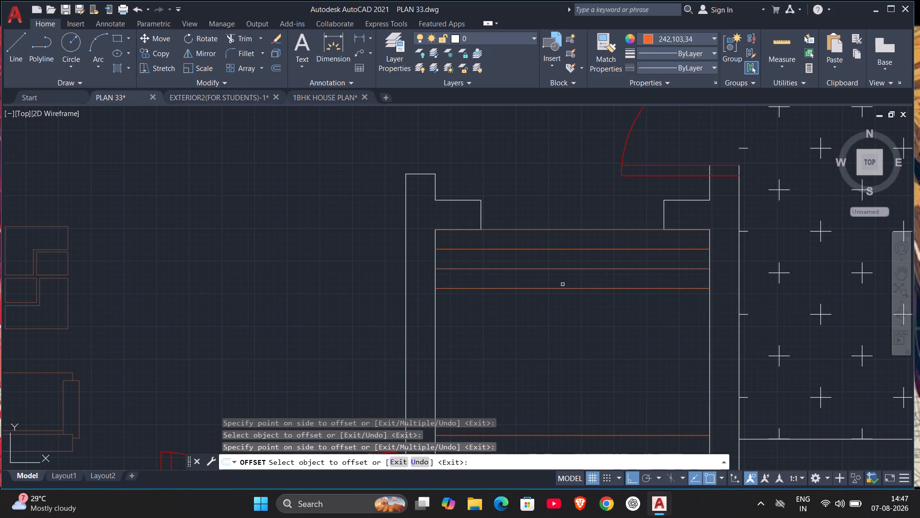
{"action": "left_click", "coordinate": [562, 290]}
{"action": "left_click", "coordinate": [562, 303]}
Continue the 150 offsets with five more lines, each from the previous one, toward the window wall.
{"action": "scroll", "coordinate": [560, 290], "scroll_direction": "up", "scroll_amount": 6}
{"action": "scroll", "coordinate": [560, 290], "scroll_direction": "down", "scroll_amount": 6}
{"action": "left_click", "coordinate": [565, 310]}
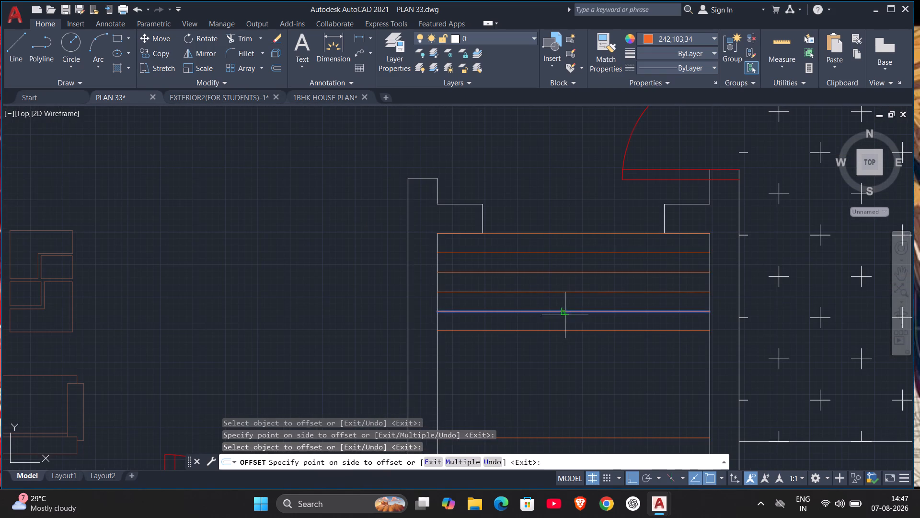
{"action": "left_click", "coordinate": [565, 325]}
{"action": "left_click", "coordinate": [565, 333]}
{"action": "left_click", "coordinate": [565, 331]}
{"action": "left_click", "coordinate": [565, 340]}
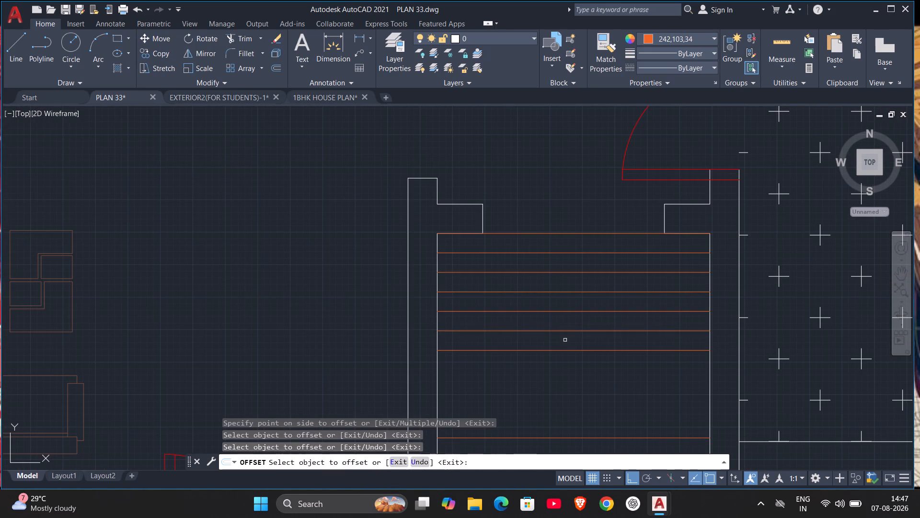
{"action": "left_click", "coordinate": [567, 350]}
{"action": "left_click", "coordinate": [567, 364]}
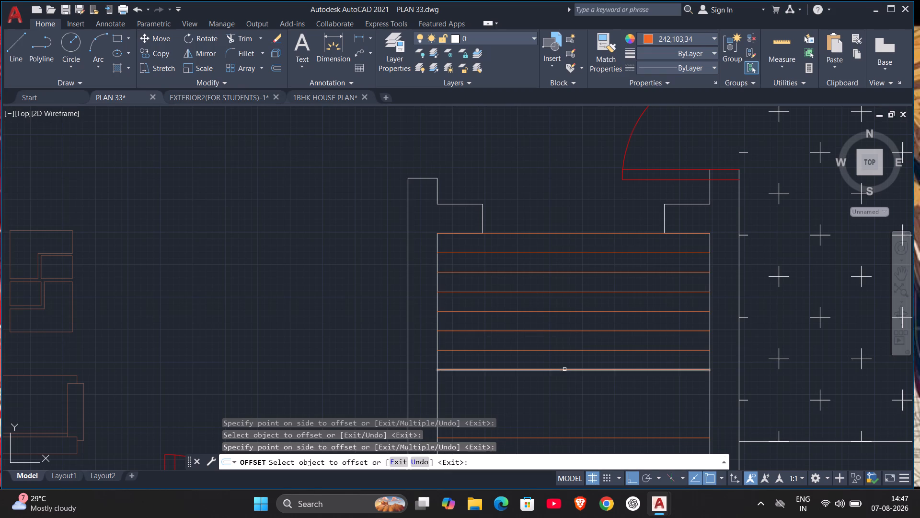
{"action": "left_click", "coordinate": [565, 370]}
{"action": "left_click", "coordinate": [566, 386]}
{"action": "left_click", "coordinate": [566, 389]}
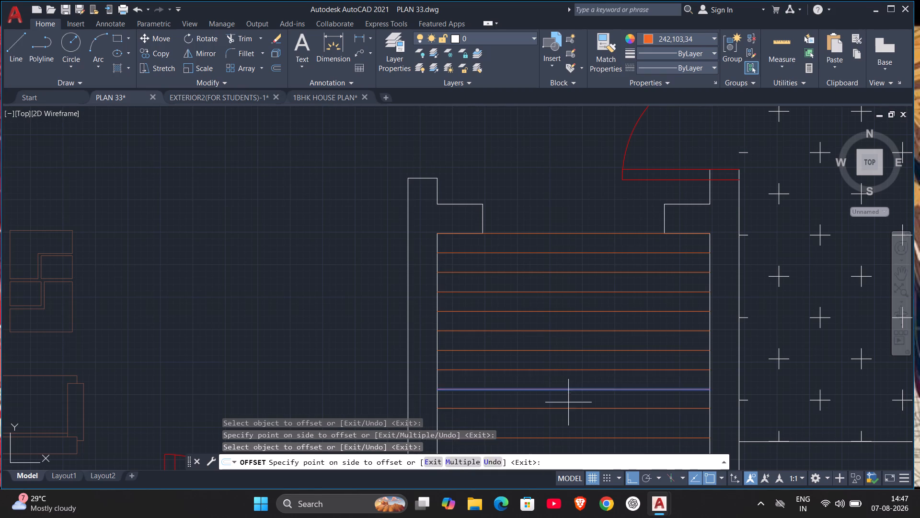
{"action": "left_click", "coordinate": [568, 402]}
{"action": "middle_click_drag", "start_coordinate": [570, 415], "coordinate": [569, 242]}
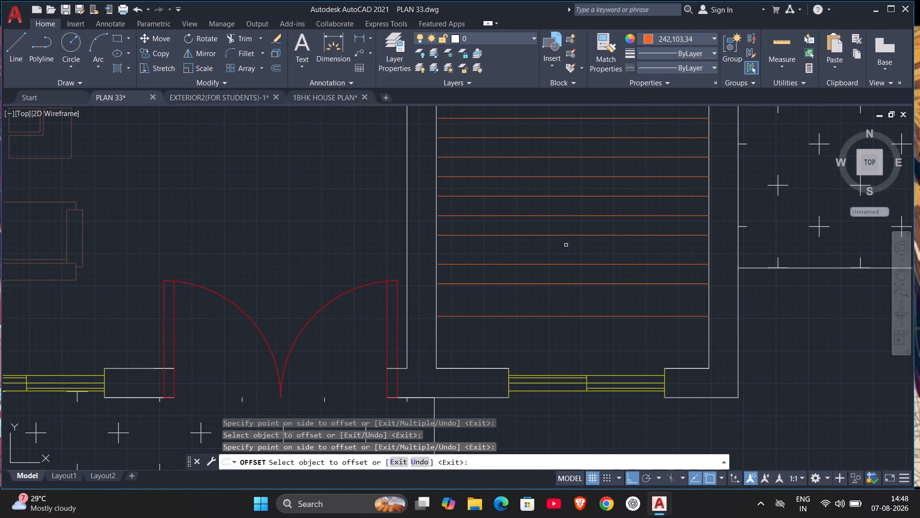
{"action": "key", "text": "Escape"}
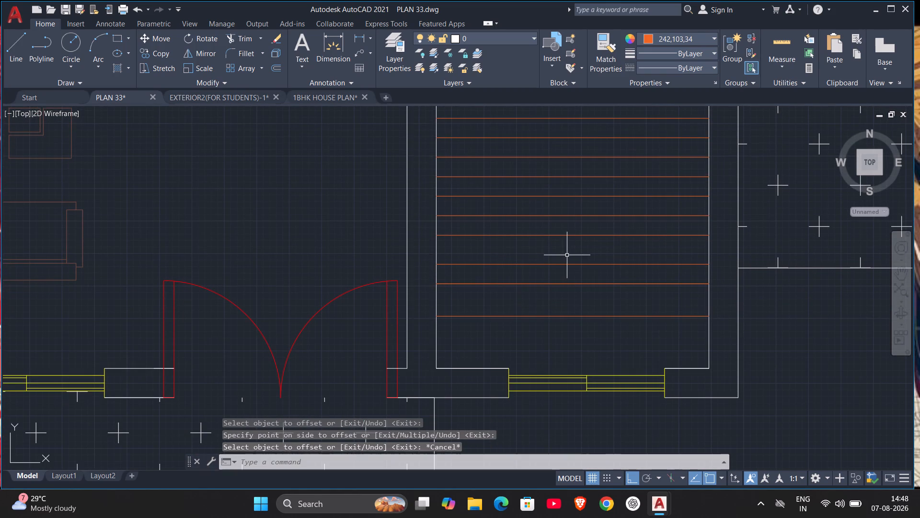
Erase the older horizontal lines closest to the window wall, below the evenly spaced 150 series.
{"action": "left_click_drag", "start_coordinate": [567, 259], "coordinate": [562, 319]}
{"action": "key", "text": "Delete"}
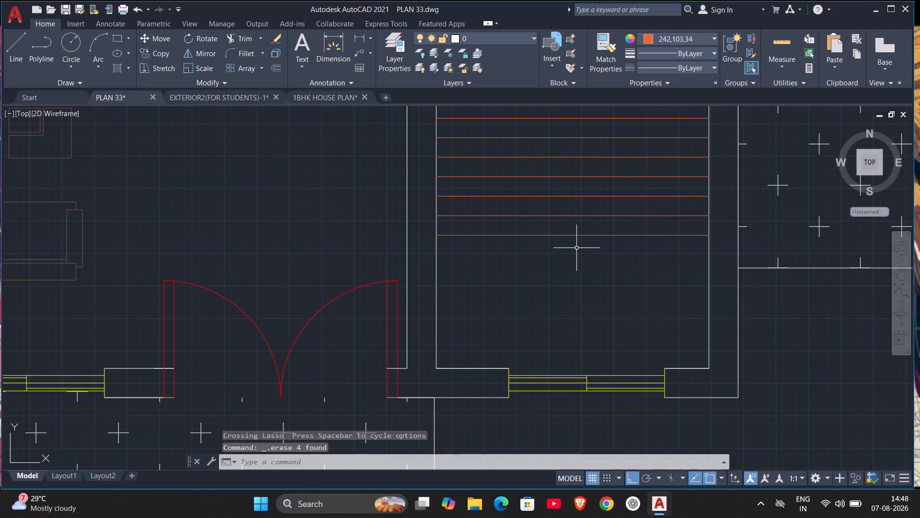
{"action": "key", "text": "space"}
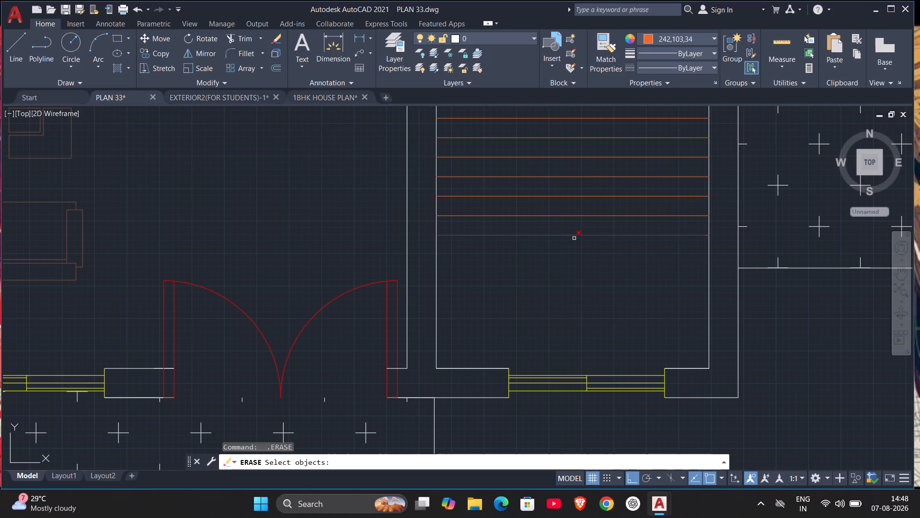
{"action": "key", "text": "Escape"}
Offset the lowest line downward by 150 twice to extend the evenly spaced series by two lines.
{"action": "key", "text": "o"}
{"action": "key", "text": "Return"}
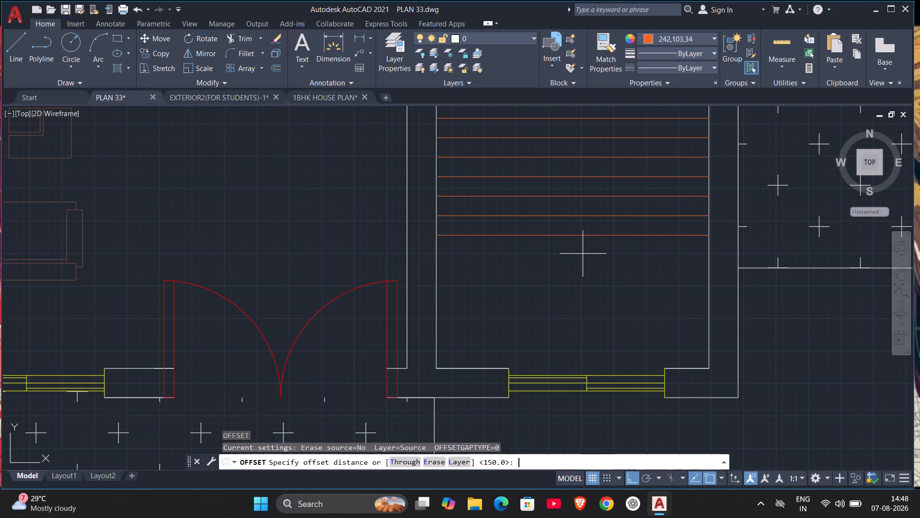
{"action": "type", "text": "150"}
{"action": "key", "text": "Return"}
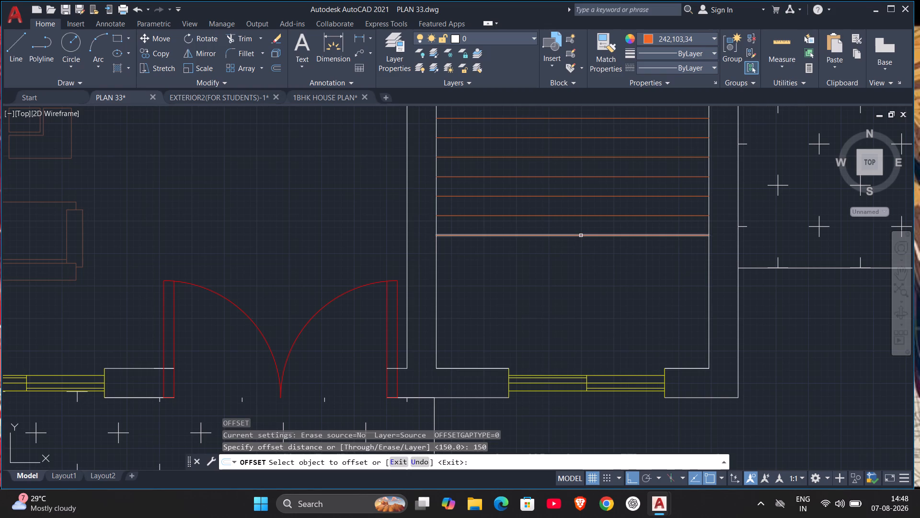
{"action": "left_click", "coordinate": [581, 235]}
{"action": "left_click", "coordinate": [581, 263]}
{"action": "middle_click_drag", "start_coordinate": [585, 246], "coordinate": [585, 247]}
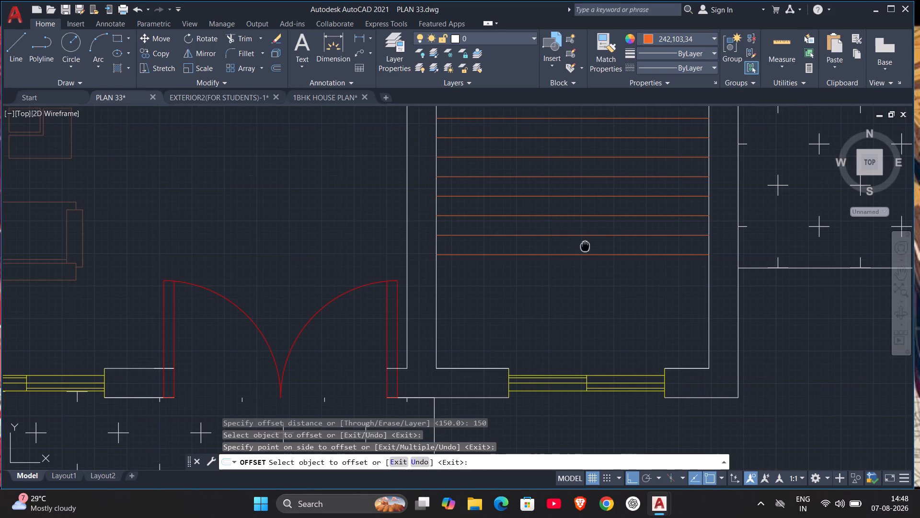
{"action": "middle_click_drag", "start_coordinate": [585, 247], "coordinate": [585, 332]}
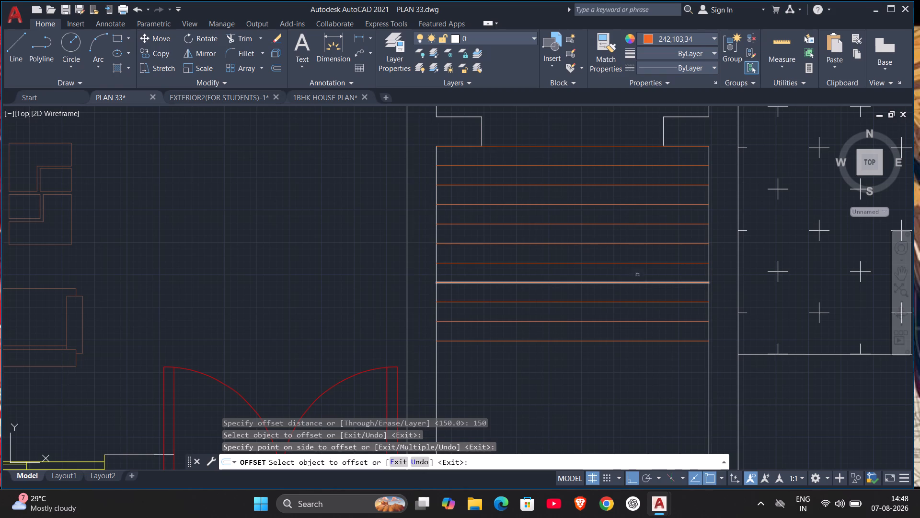
{"action": "left_click", "coordinate": [604, 341]}
{"action": "left_click", "coordinate": [601, 359]}
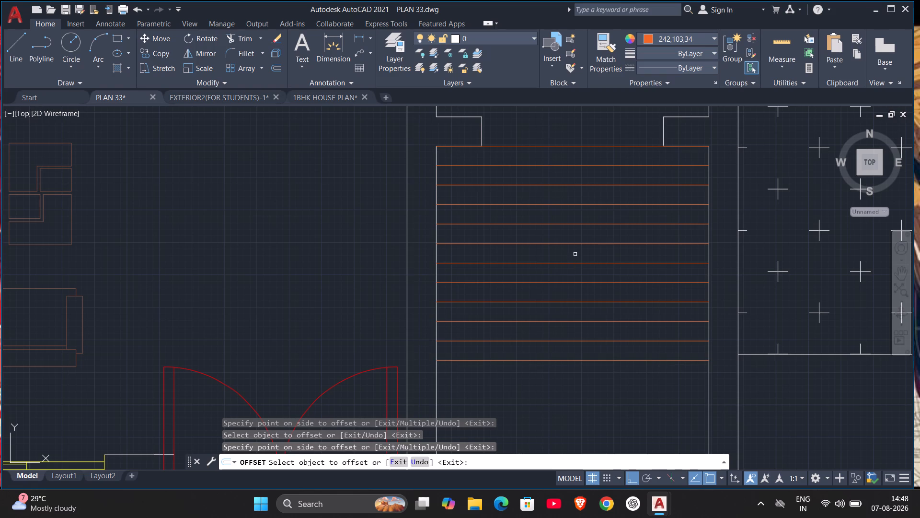
{"action": "key", "text": "Escape"}
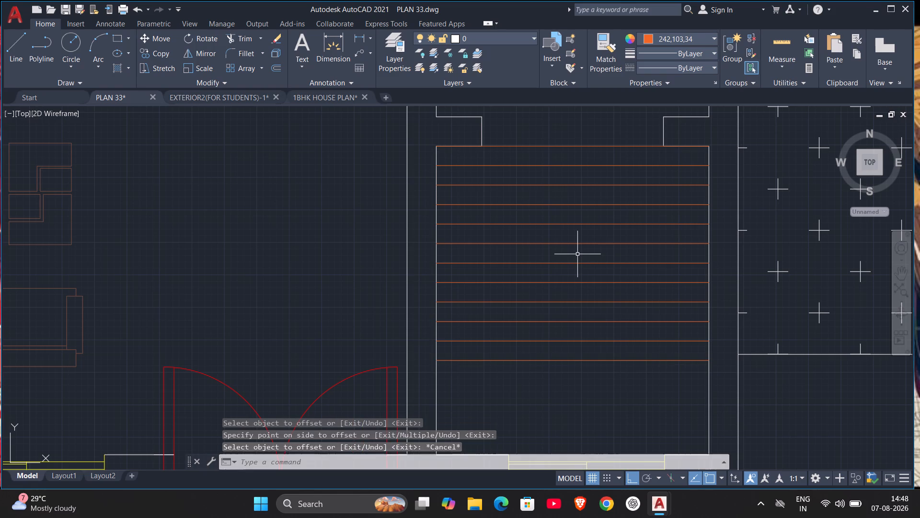
Draw a vertical line from the midpoint of the topmost line down to the lowest line of the series.
{"action": "key", "text": "l"}
{"action": "key", "text": "Return"}
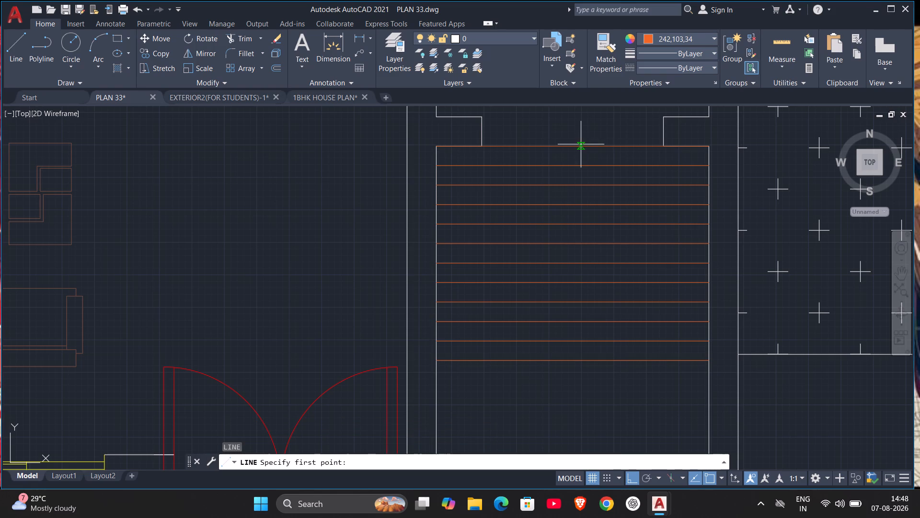
{"action": "left_click", "coordinate": [573, 147]}
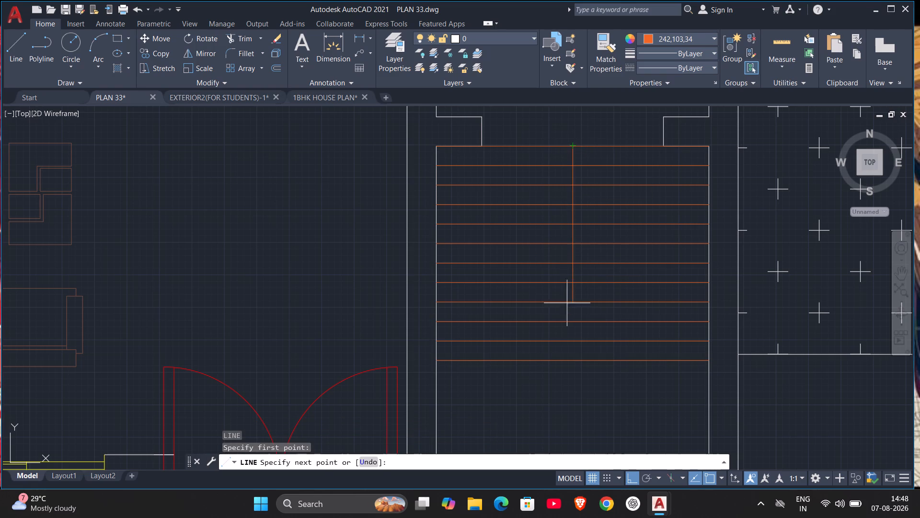
{"action": "left_click", "coordinate": [575, 360]}
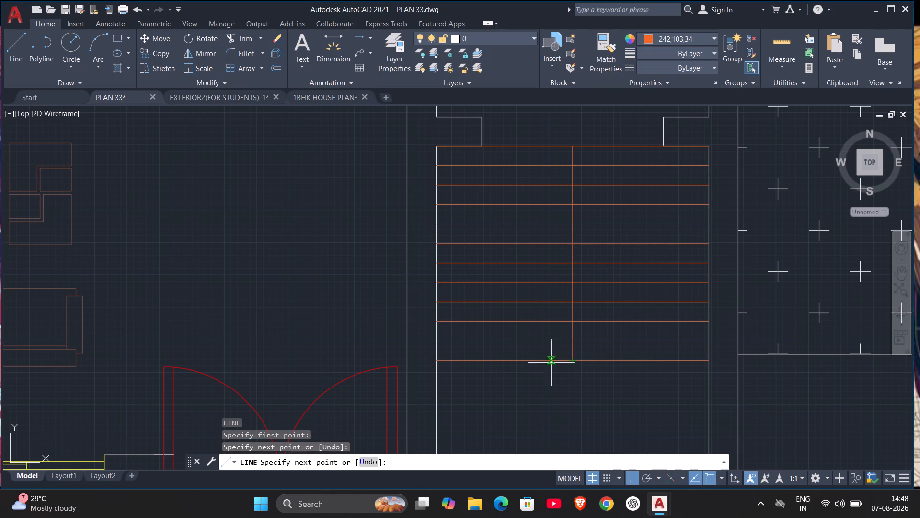
{"action": "key", "text": "Escape"}
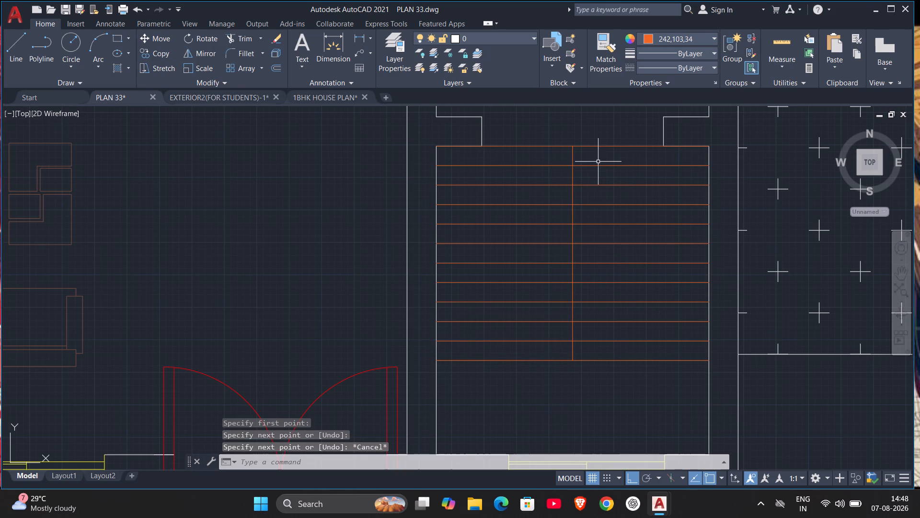
{"action": "key", "text": "Escape"}
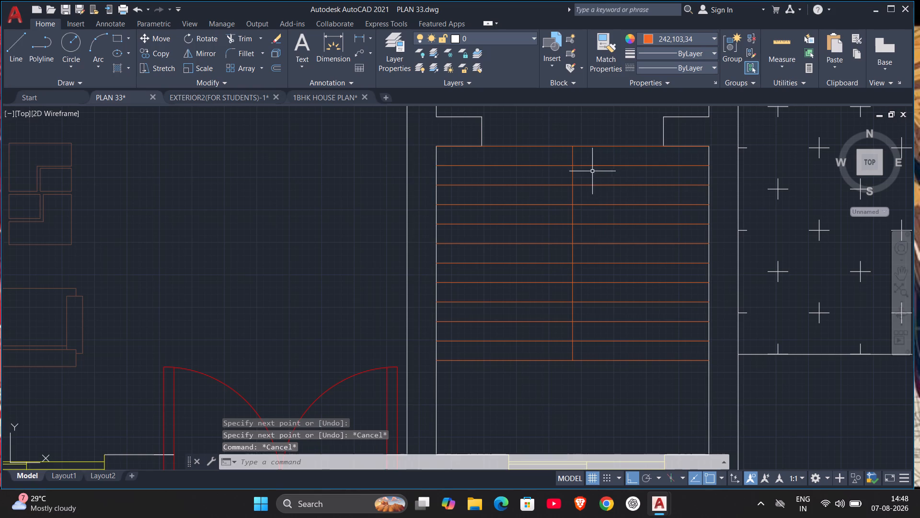
Offset the staircase's vertical centre line by 80 to both sides.
{"action": "scroll", "coordinate": [584, 184], "scroll_direction": "up", "scroll_amount": 1}
{"action": "key", "text": "o"}
{"action": "key", "text": "Return"}
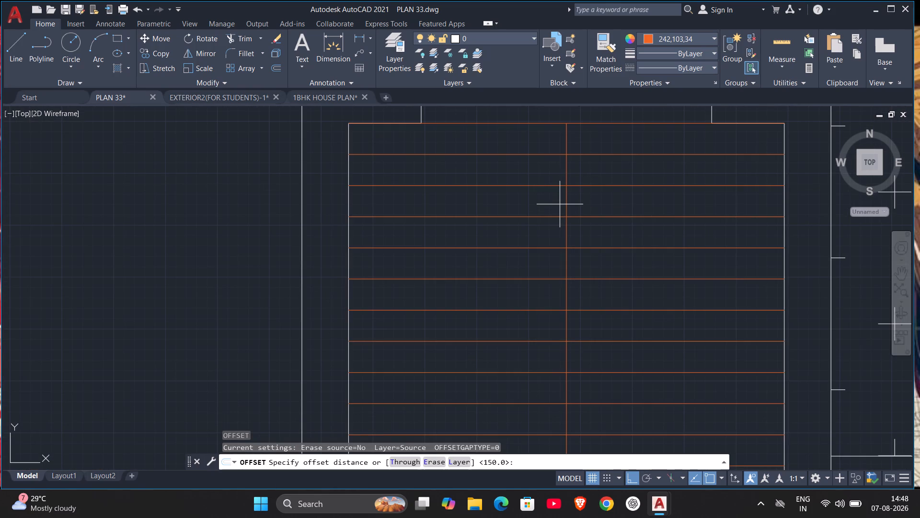
{"action": "type", "text": "80"}
{"action": "key", "text": "Return"}
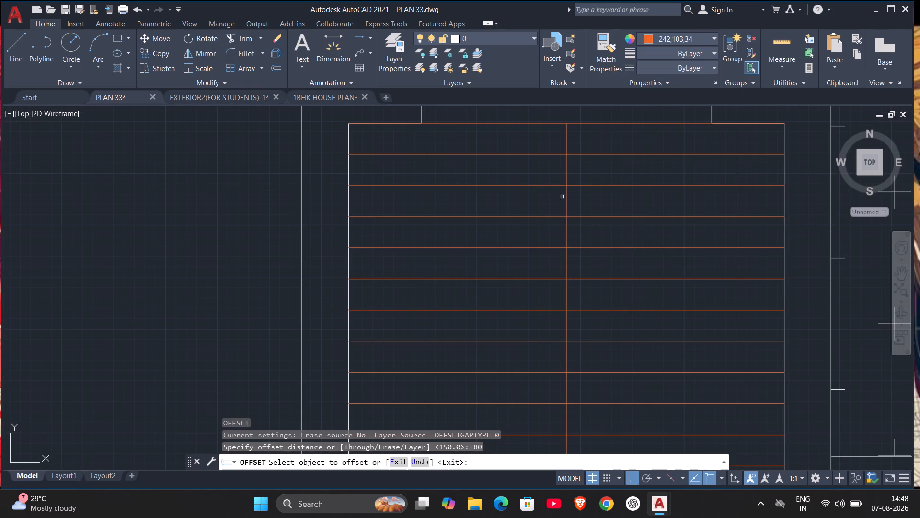
{"action": "left_click", "coordinate": [567, 203]}
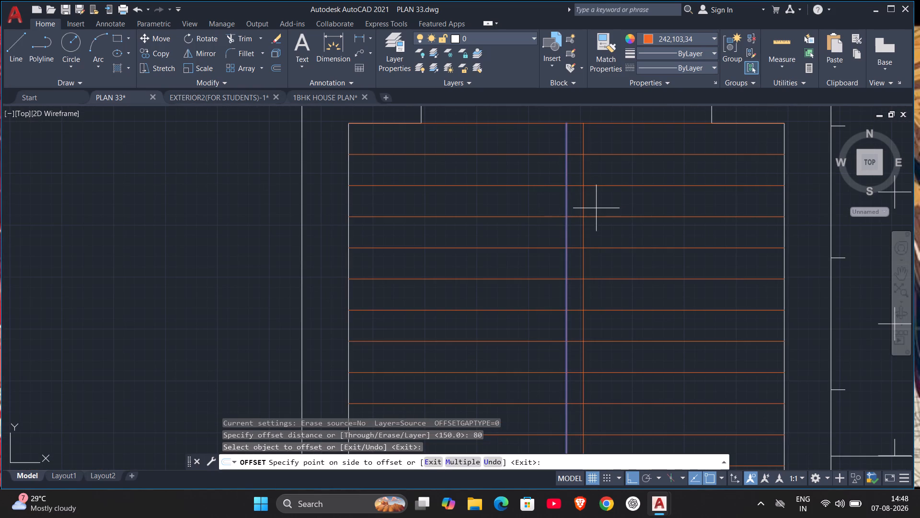
{"action": "left_click_drag", "start_coordinate": [598, 208], "coordinate": [599, 213]}
{"action": "left_click", "coordinate": [565, 207]}
{"action": "left_click", "coordinate": [552, 206]}
Erase the original vertical centre line between its two offset copies.
{"action": "scroll", "coordinate": [599, 174], "scroll_direction": "down", "scroll_amount": 2}
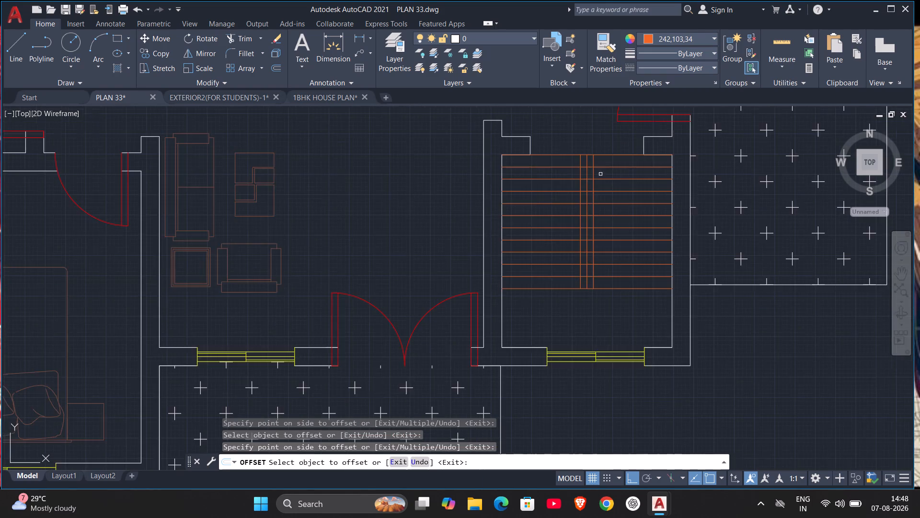
{"action": "scroll", "coordinate": [613, 181], "scroll_direction": "down", "scroll_amount": 2}
{"action": "scroll", "coordinate": [614, 182], "scroll_direction": "up", "scroll_amount": 2}
{"action": "middle_click_drag", "start_coordinate": [614, 182], "coordinate": [616, 188]}
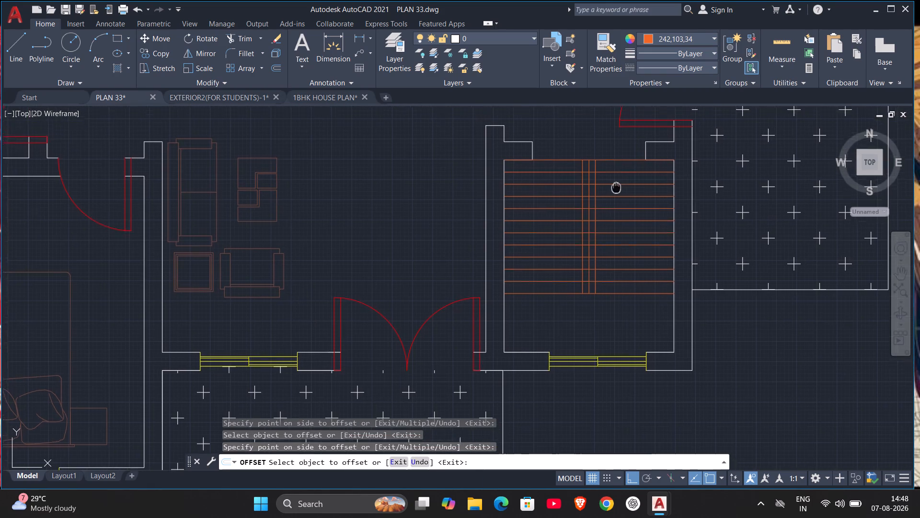
{"action": "middle_click_drag", "start_coordinate": [616, 188], "coordinate": [624, 228]}
{"action": "scroll", "coordinate": [621, 222], "scroll_direction": "up", "scroll_amount": 1}
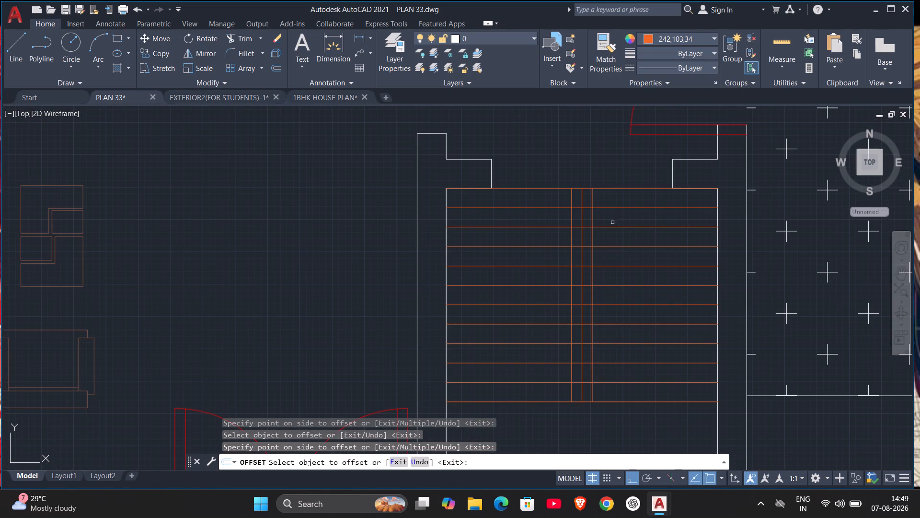
{"action": "left_click", "coordinate": [583, 220]}
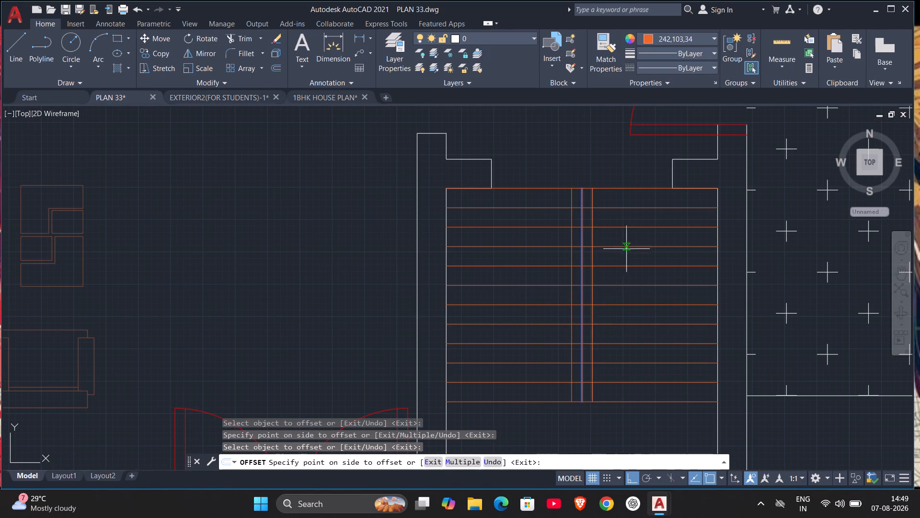
{"action": "key", "text": "Delete"}
{"action": "key", "text": "Delete"}
{"action": "key", "text": "Escape"}
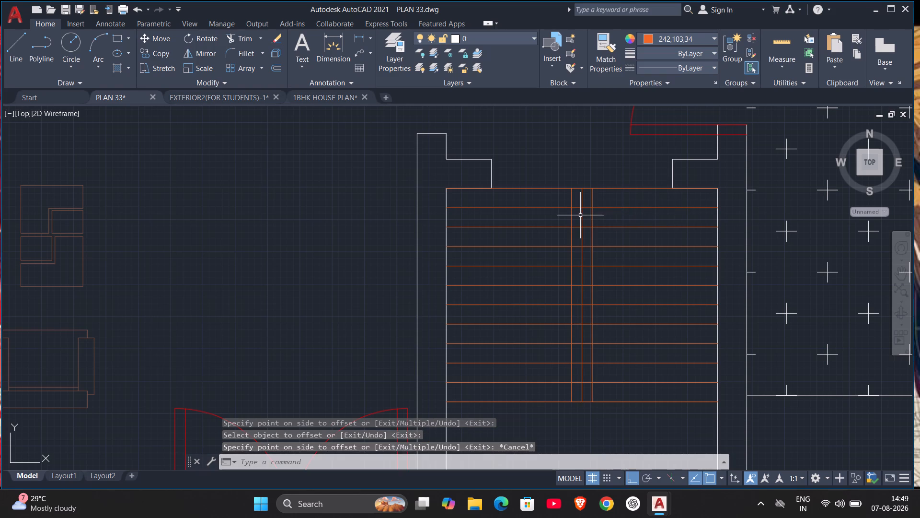
{"action": "key", "text": "Escape"}
{"action": "left_click", "coordinate": [582, 215]}
{"action": "key", "text": "Delete"}
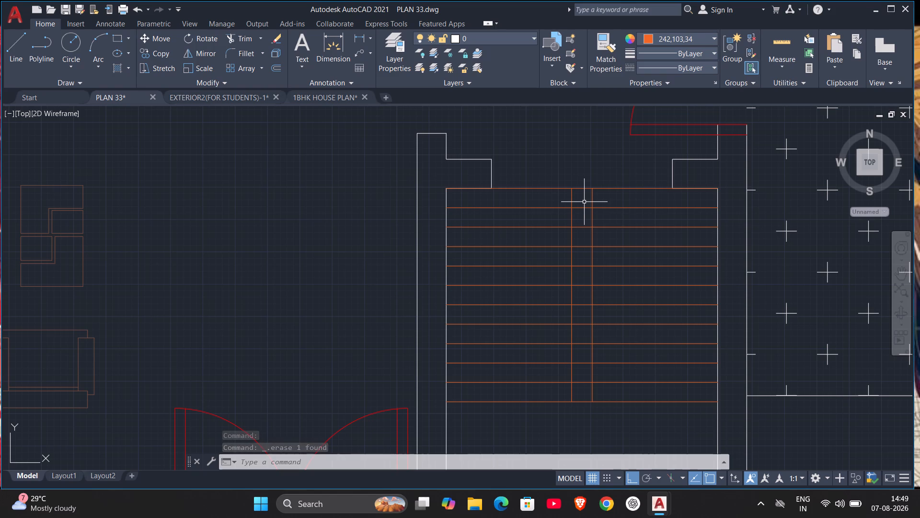
Trim the horizontal tread lines between the two vertical divider lines with a fence running down the gap.
{"action": "type", "text": "TR"}
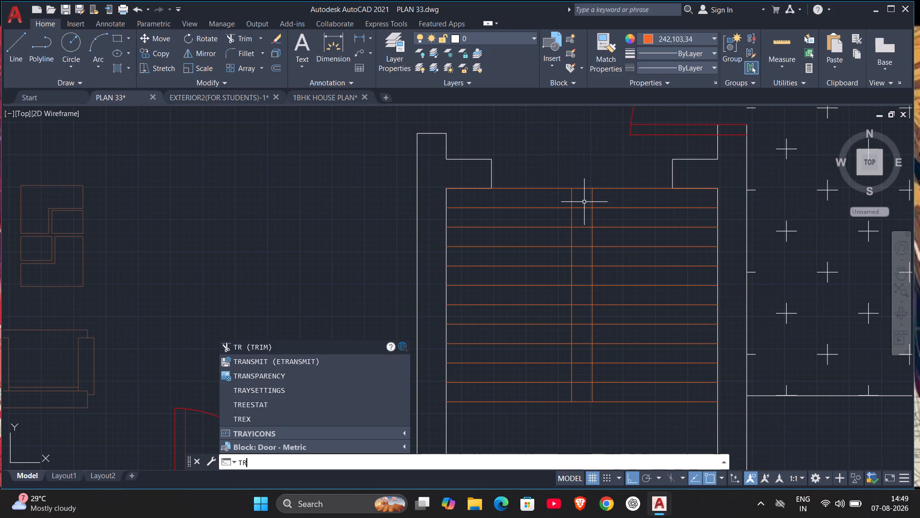
{"action": "key", "text": "Return"}
{"action": "left_click", "coordinate": [584, 201]}
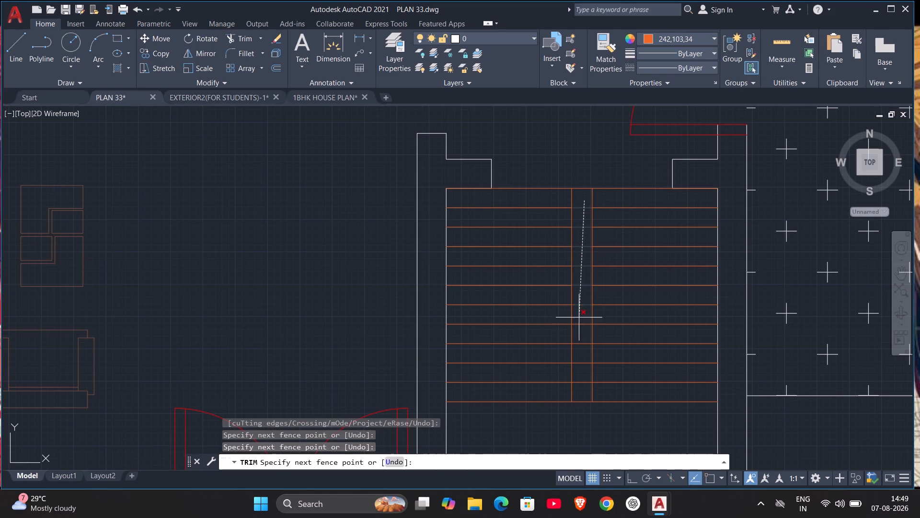
{"action": "left_click", "coordinate": [582, 394]}
{"action": "scroll", "coordinate": [595, 270], "scroll_direction": "up", "scroll_amount": 1}
{"action": "scroll", "coordinate": [595, 270], "scroll_direction": "down", "scroll_amount": 1}
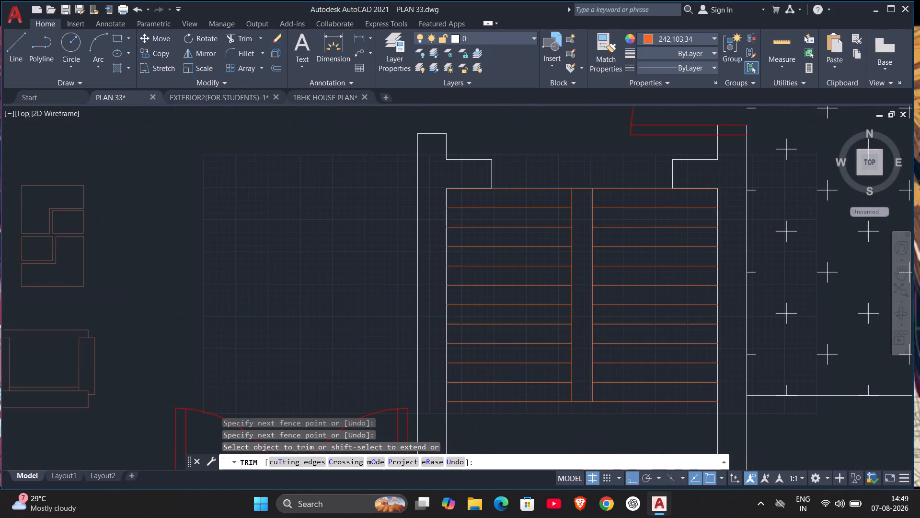
{"action": "key", "text": "Escape"}
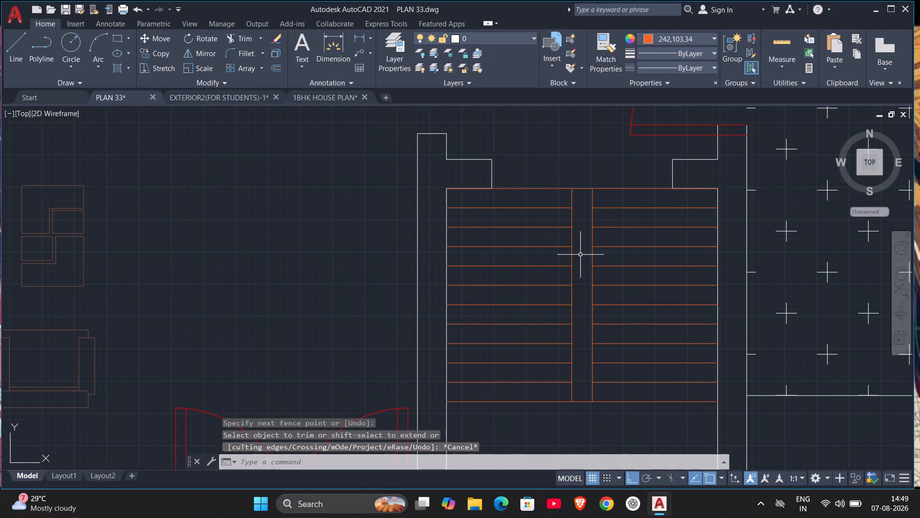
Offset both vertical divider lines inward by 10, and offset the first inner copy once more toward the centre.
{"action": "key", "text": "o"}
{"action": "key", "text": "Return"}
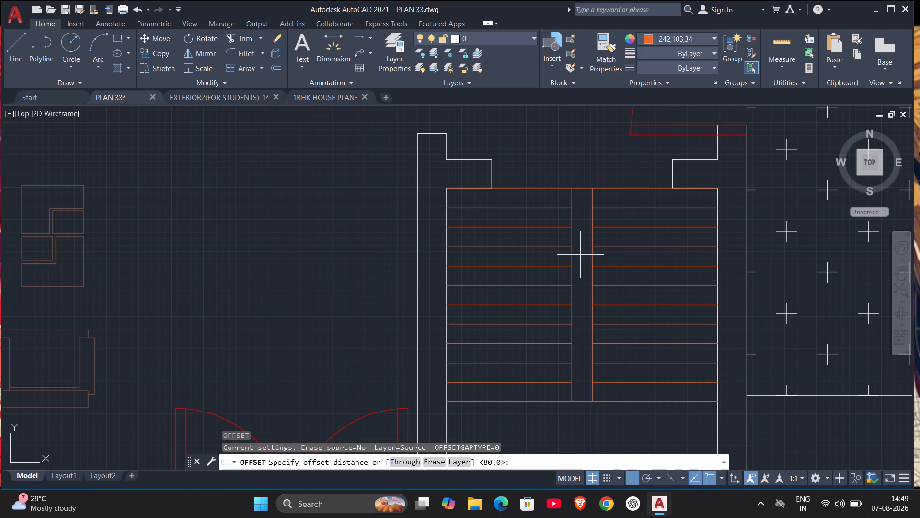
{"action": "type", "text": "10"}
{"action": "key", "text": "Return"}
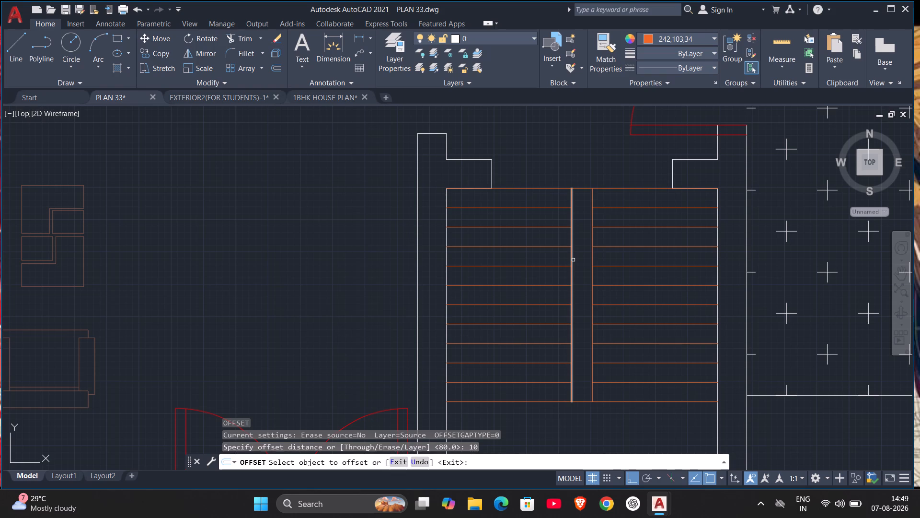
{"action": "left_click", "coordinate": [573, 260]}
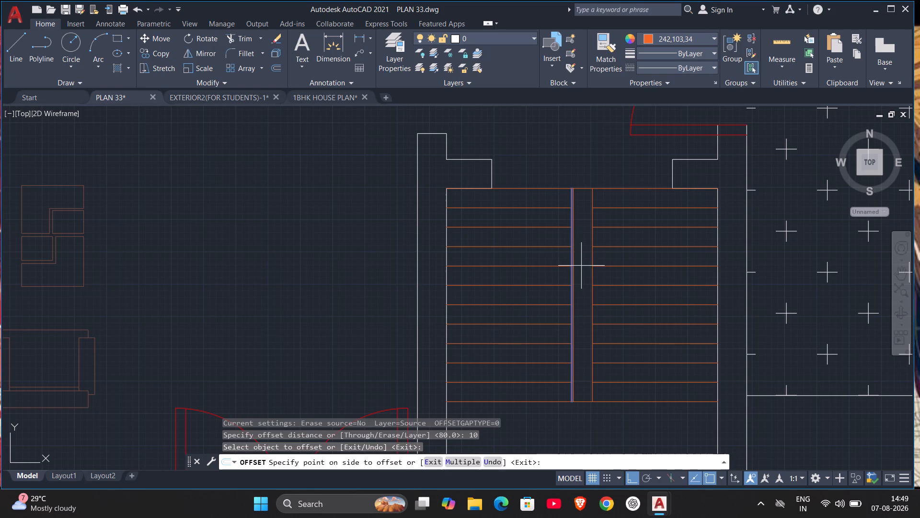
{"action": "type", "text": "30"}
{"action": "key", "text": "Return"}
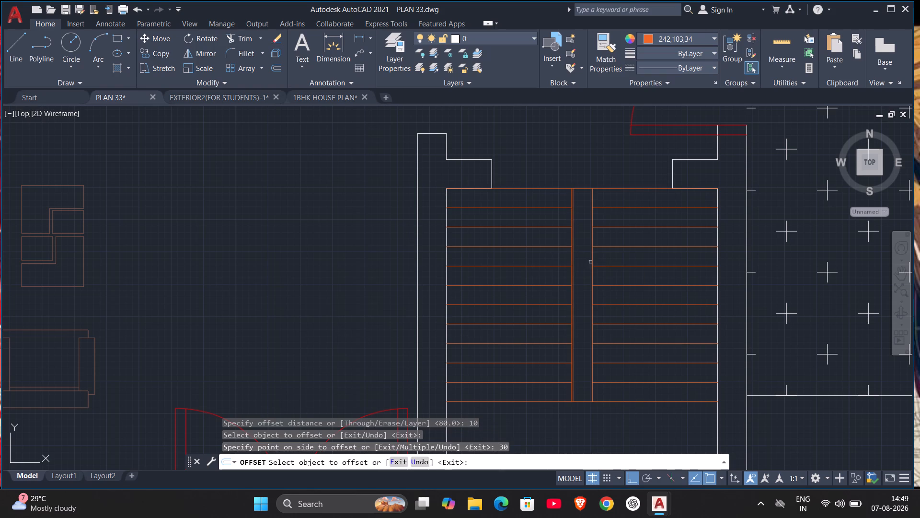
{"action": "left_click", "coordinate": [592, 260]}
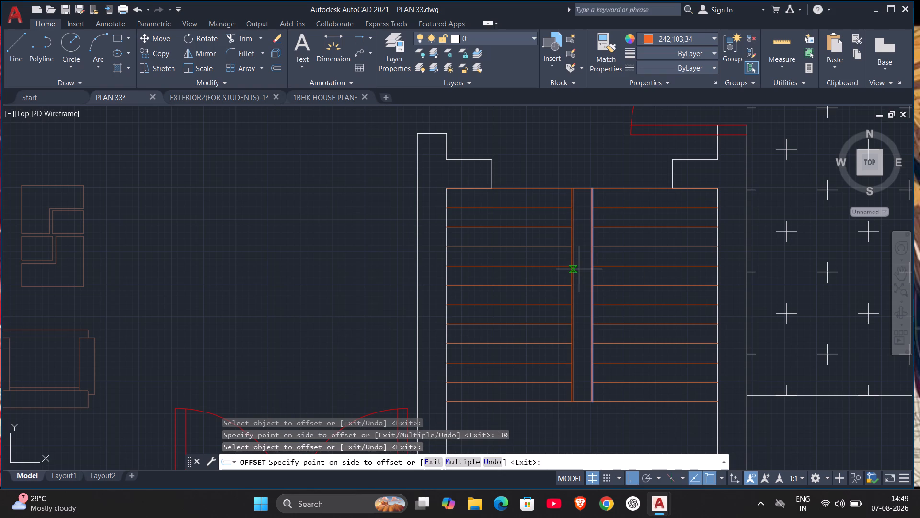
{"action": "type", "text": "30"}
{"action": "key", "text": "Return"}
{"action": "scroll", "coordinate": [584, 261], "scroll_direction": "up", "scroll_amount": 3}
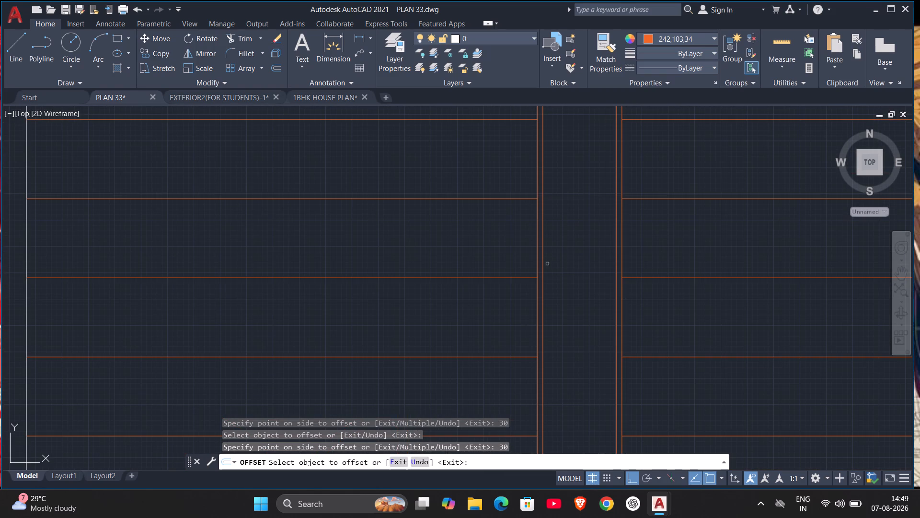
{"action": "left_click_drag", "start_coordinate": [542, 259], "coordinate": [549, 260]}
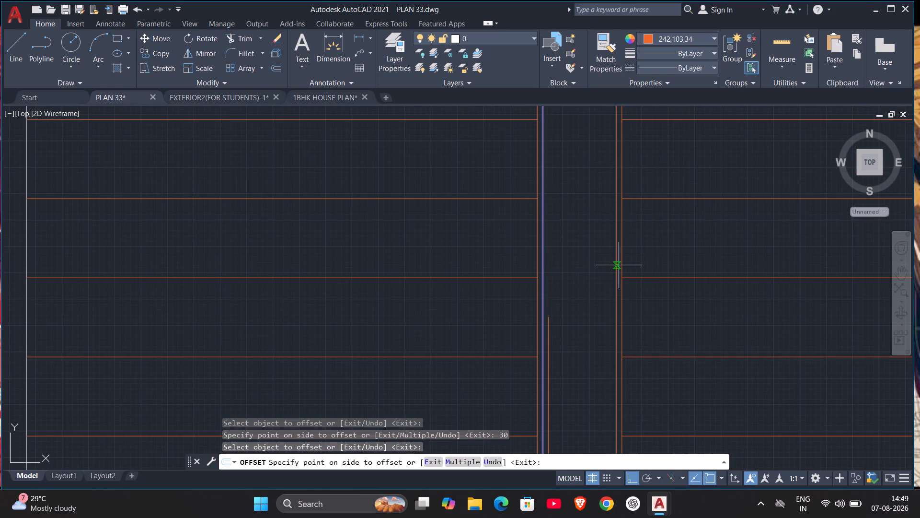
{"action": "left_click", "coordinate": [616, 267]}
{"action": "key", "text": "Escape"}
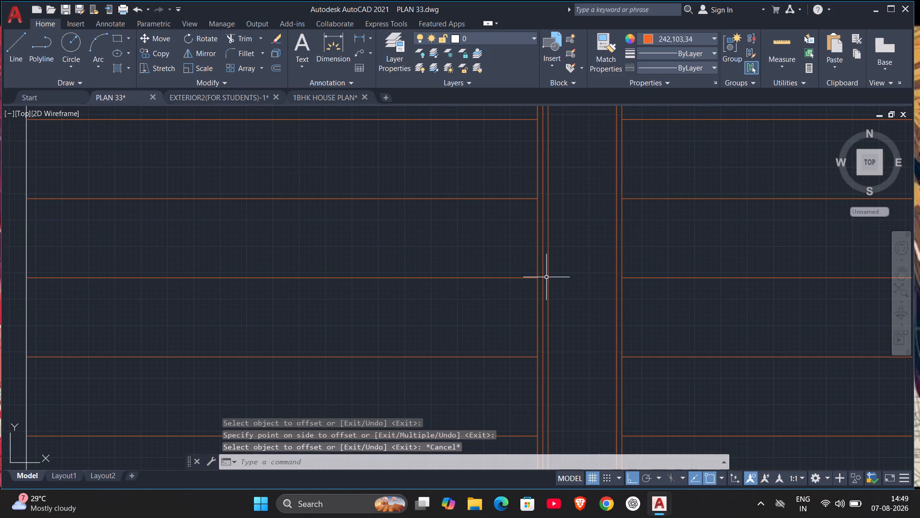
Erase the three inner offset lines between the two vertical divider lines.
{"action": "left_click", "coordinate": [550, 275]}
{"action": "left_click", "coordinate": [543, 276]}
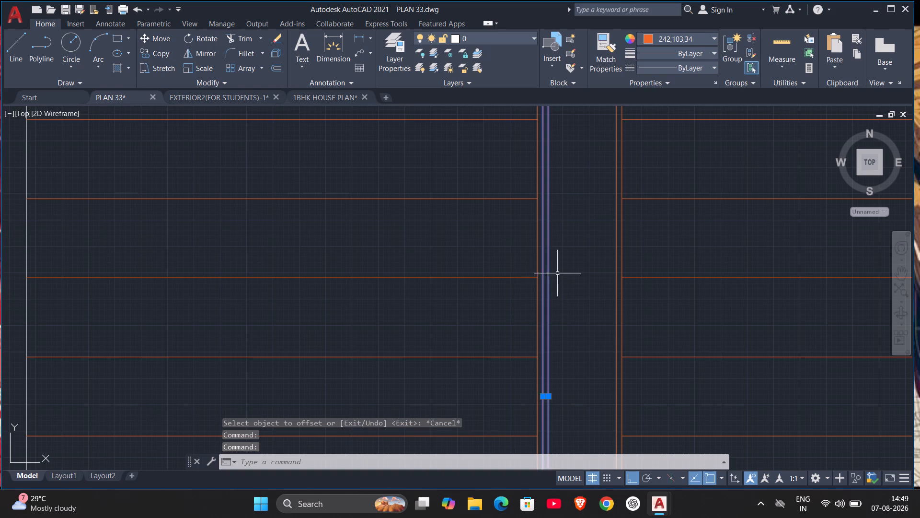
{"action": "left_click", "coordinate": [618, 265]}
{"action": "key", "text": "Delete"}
Draw a rectangle over the divider strip, from its upper corner on the topmost line to the opposite corner on the lowest line.
{"action": "scroll", "coordinate": [577, 278], "scroll_direction": "down", "scroll_amount": 3}
{"action": "scroll", "coordinate": [576, 209], "scroll_direction": "up", "scroll_amount": 1}
{"action": "scroll", "coordinate": [576, 209], "scroll_direction": "down", "scroll_amount": 2}
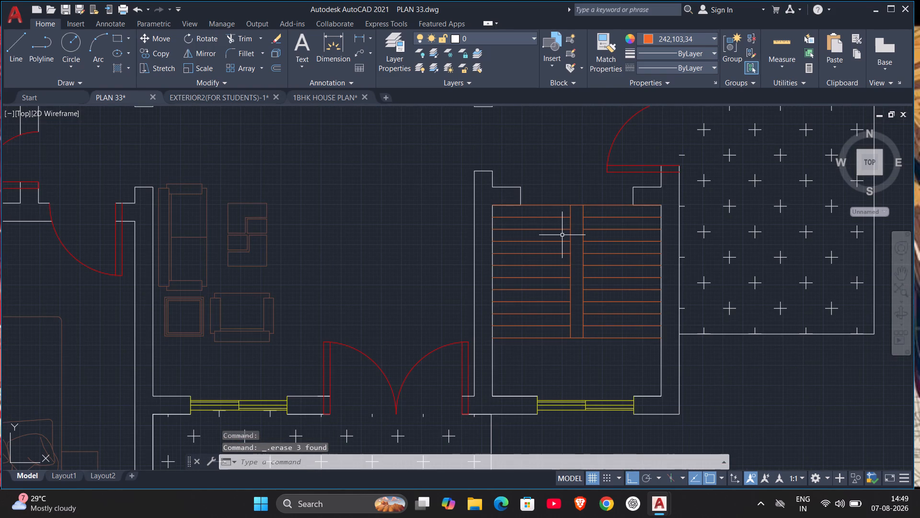
{"action": "type", "text": "RE"}
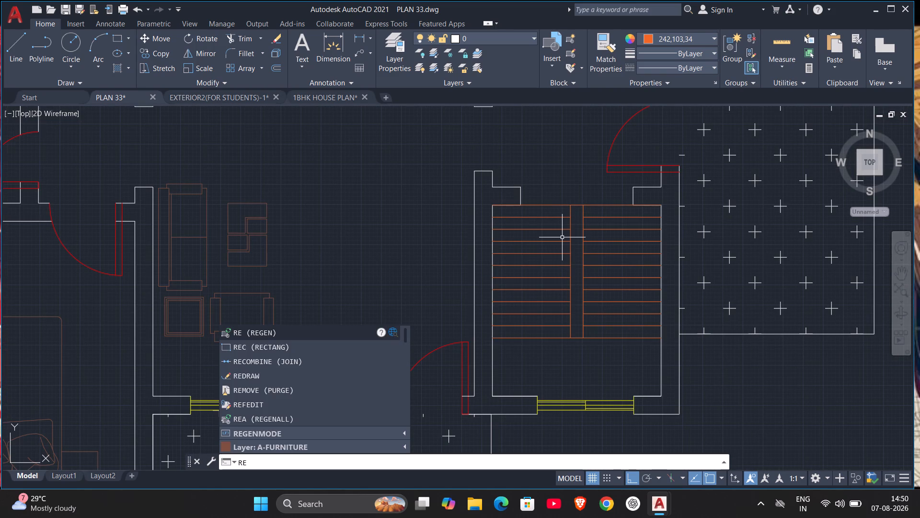
{"action": "key", "text": "c"}
{"action": "key", "text": "Return"}
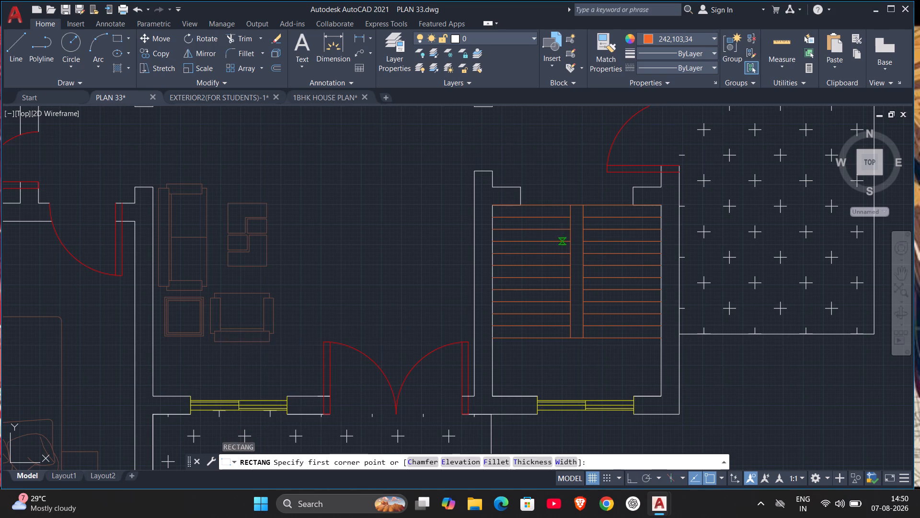
{"action": "scroll", "coordinate": [573, 215], "scroll_direction": "up", "scroll_amount": 3}
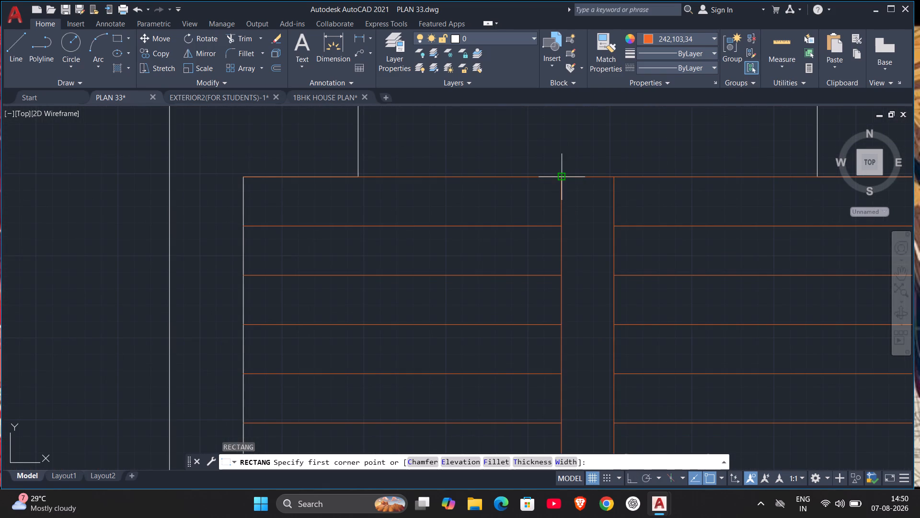
{"action": "left_click", "coordinate": [564, 177]}
{"action": "scroll", "coordinate": [627, 297], "scroll_direction": "down", "scroll_amount": 3}
{"action": "middle_click_drag", "start_coordinate": [618, 352], "coordinate": [615, 217]}
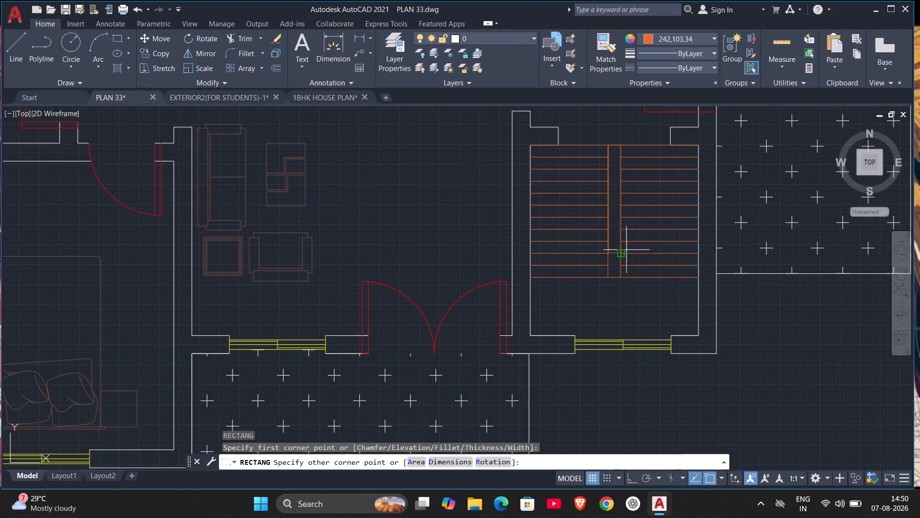
{"action": "scroll", "coordinate": [625, 253], "scroll_direction": "up", "scroll_amount": 4}
{"action": "left_click", "coordinate": [609, 394]}
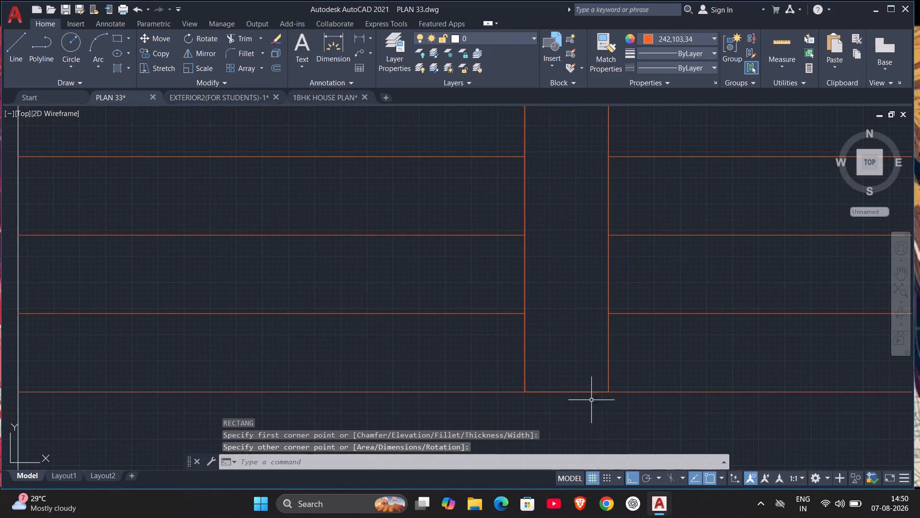
{"action": "scroll", "coordinate": [594, 223], "scroll_direction": "down", "scroll_amount": 3}
{"action": "key", "text": "Escape"}
Offset the divider rectangle inward by 40.
{"action": "middle_click_drag", "start_coordinate": [587, 178], "coordinate": [585, 282]}
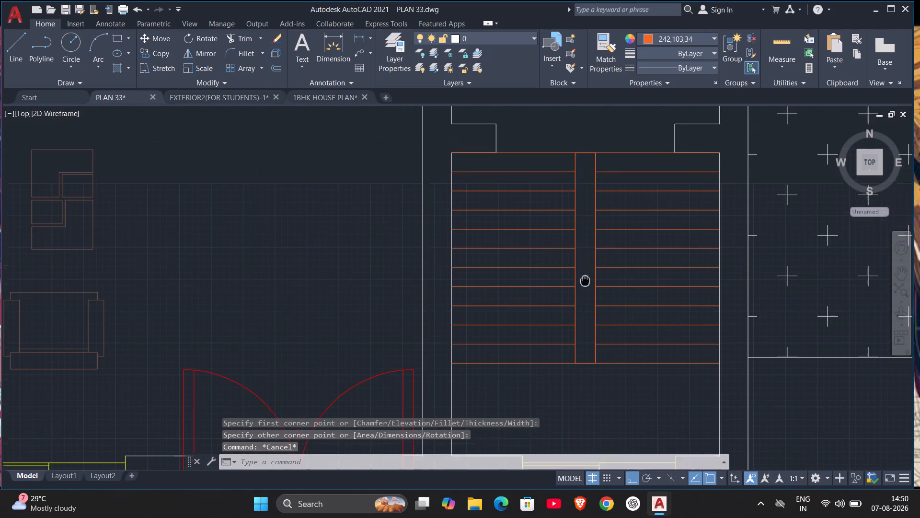
{"action": "middle_click_drag", "start_coordinate": [585, 282], "coordinate": [585, 282]}
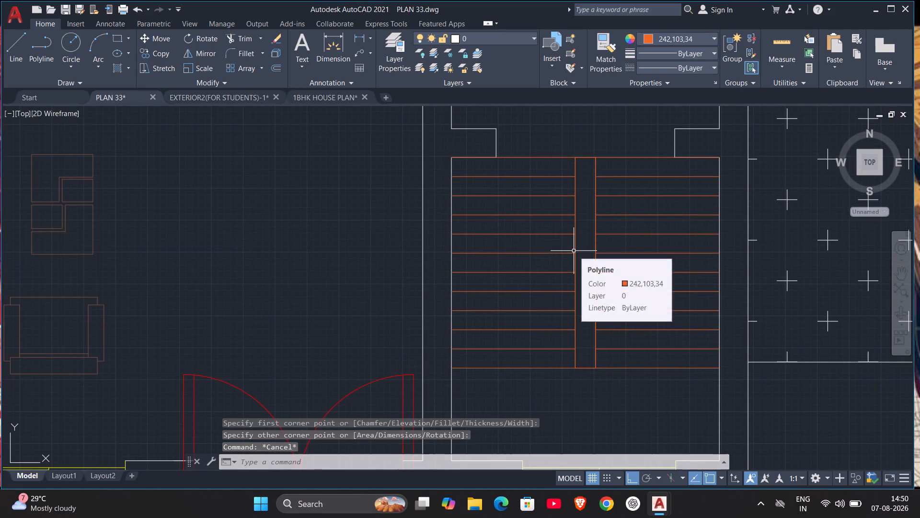
{"action": "key", "text": "o"}
{"action": "key", "text": "Return"}
{"action": "type", "text": "40"}
{"action": "key", "text": "Return"}
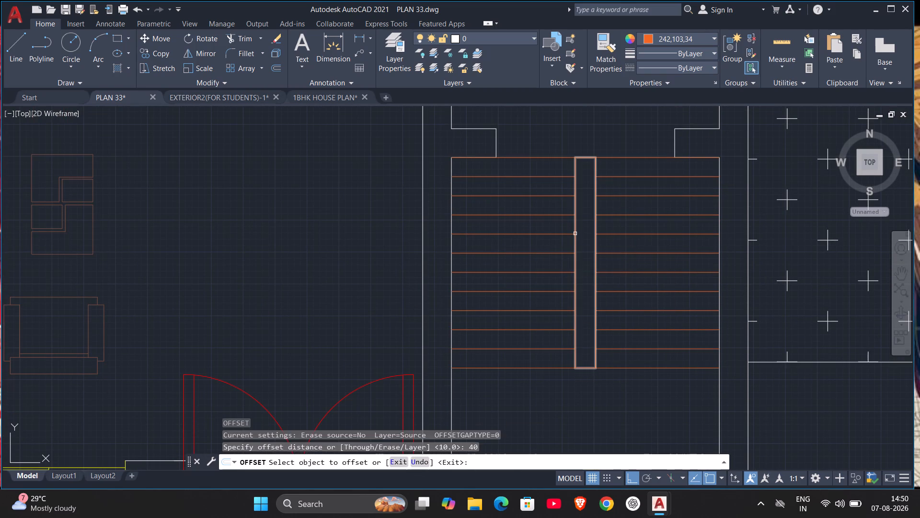
{"action": "left_click", "coordinate": [575, 234]}
{"action": "left_click", "coordinate": [582, 238]}
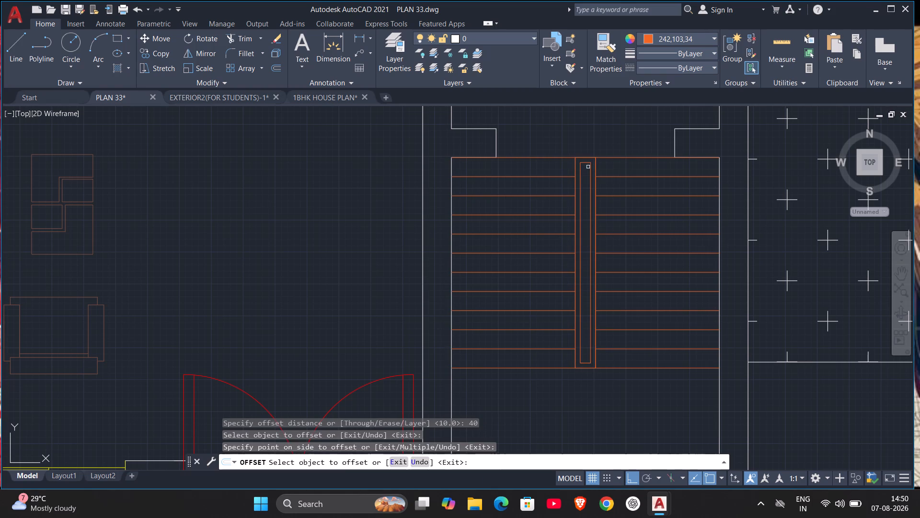
{"action": "key", "text": "Escape"}
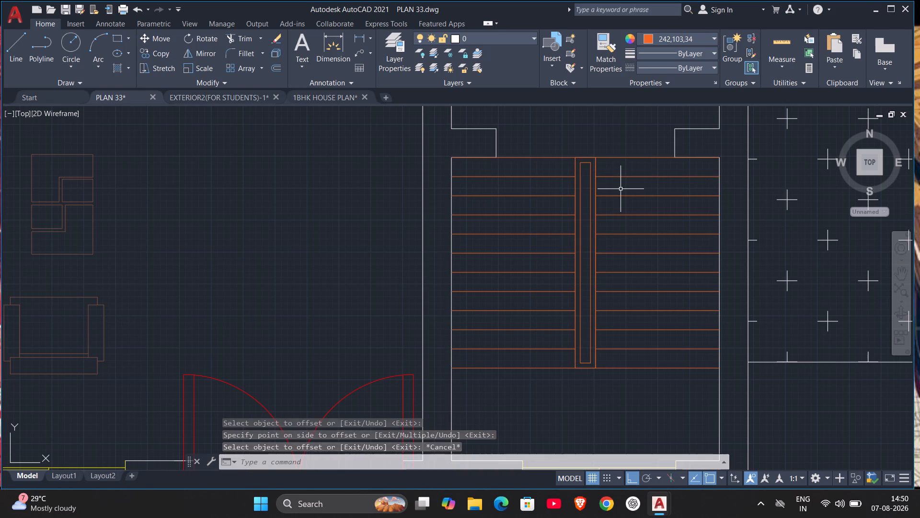
Erase the two uppermost tread lines of the staircase's left flight.
{"action": "middle_click_drag", "start_coordinate": [621, 189], "coordinate": [623, 209]}
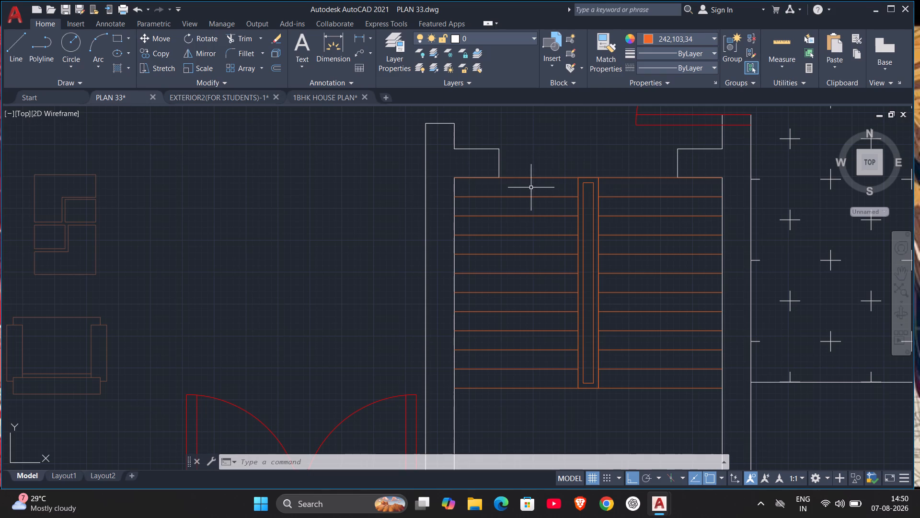
{"action": "left_click", "coordinate": [528, 195]}
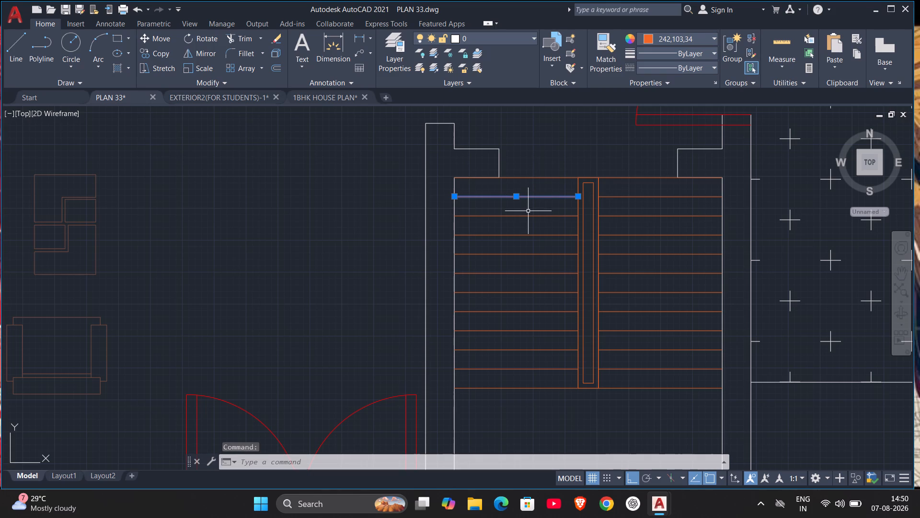
{"action": "left_click", "coordinate": [528, 216]}
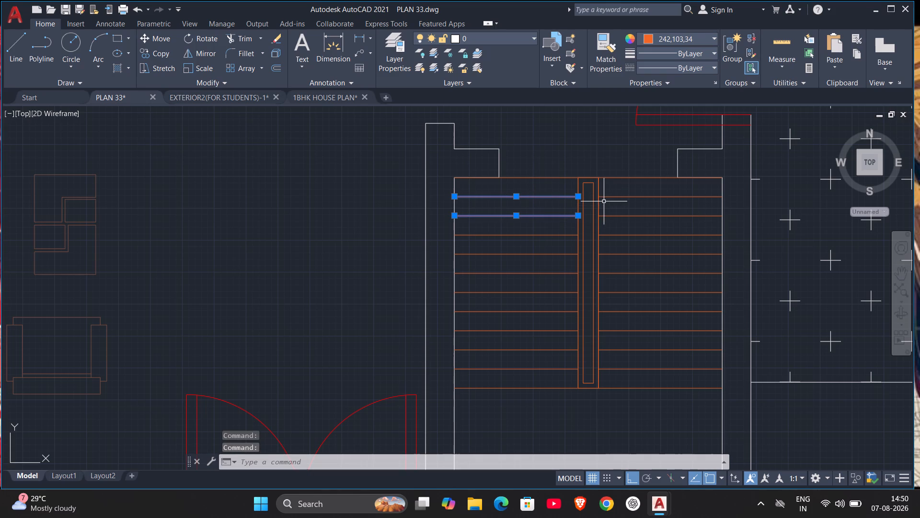
{"action": "key", "text": "Delete"}
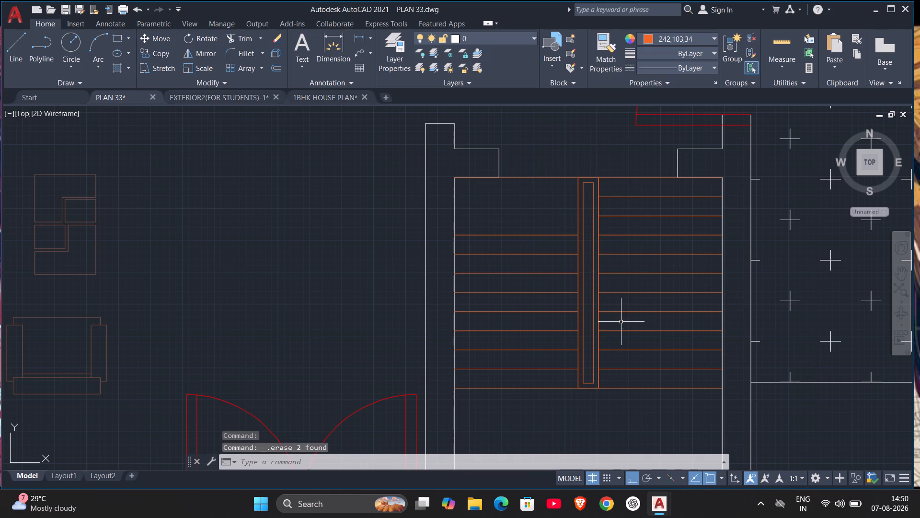
Draw the stair direction line from the right flight's top midpoint down, across the landing and up past the left flight, ending in a leftward stub about 127 long.
{"action": "middle_click_drag", "start_coordinate": [620, 318], "coordinate": [615, 279]}
{"action": "scroll", "coordinate": [615, 279], "scroll_direction": "down", "scroll_amount": 1}
{"action": "scroll", "coordinate": [616, 280], "scroll_direction": "up", "scroll_amount": 1}
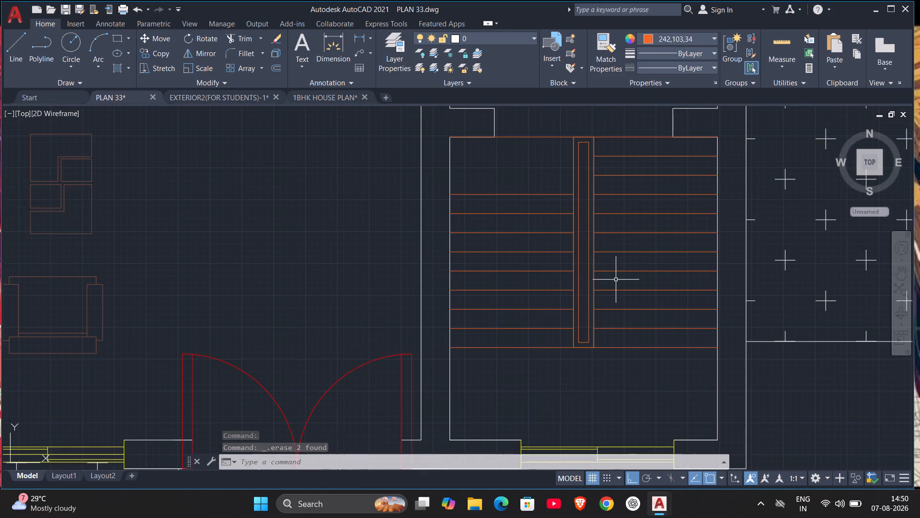
{"action": "key", "text": "l"}
{"action": "key", "text": "Return"}
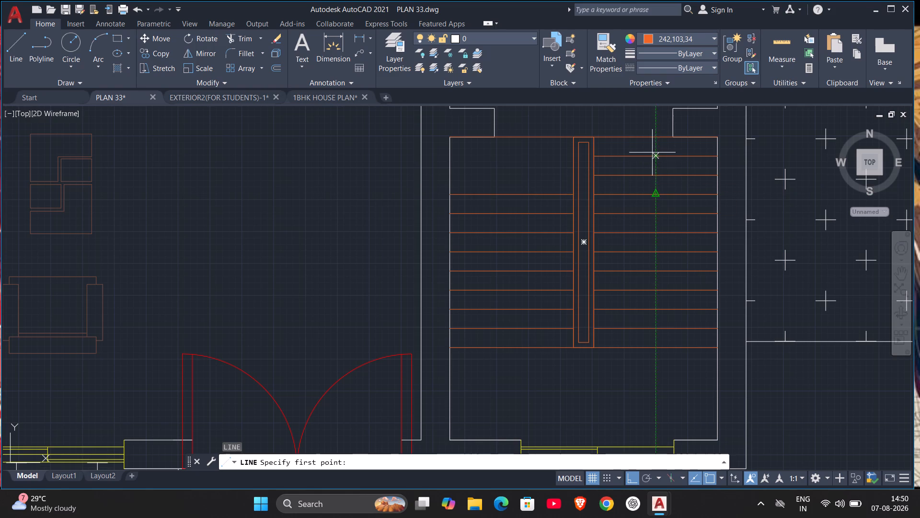
{"action": "left_click", "coordinate": [656, 136]}
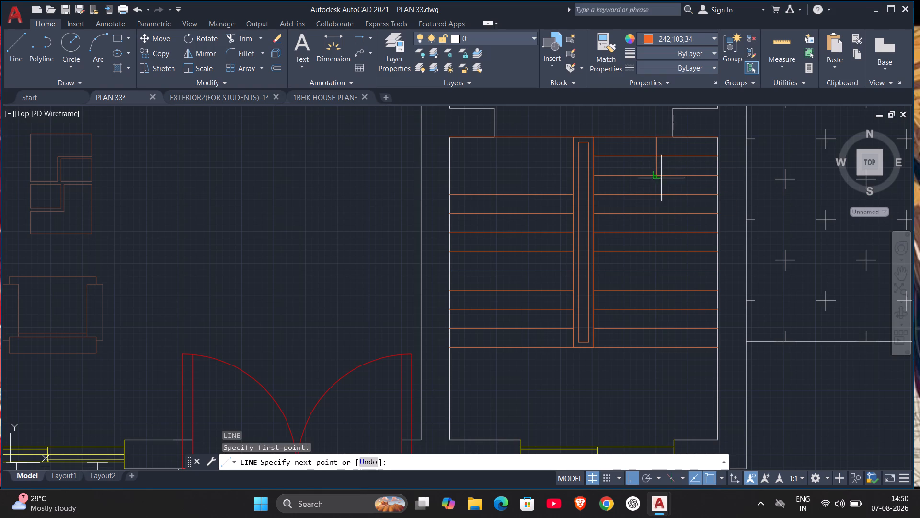
{"action": "left_click", "coordinate": [658, 394]}
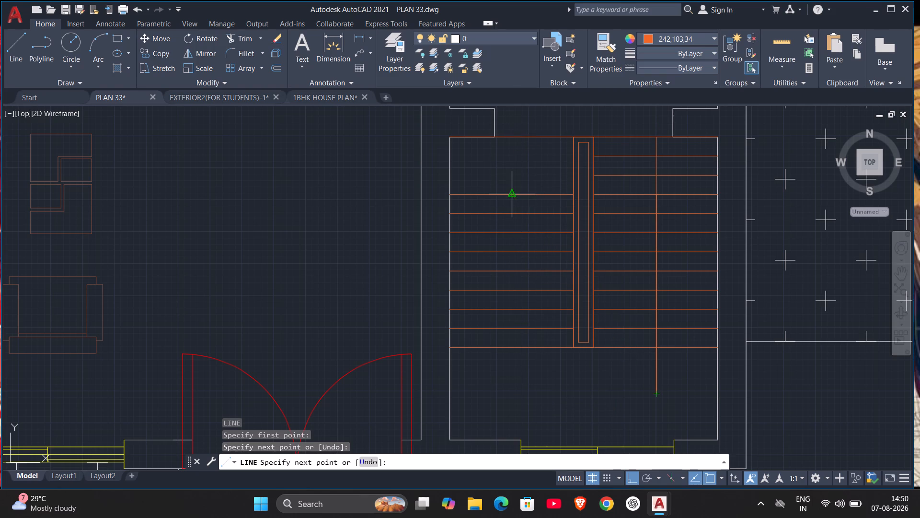
{"action": "left_click", "coordinate": [512, 393]}
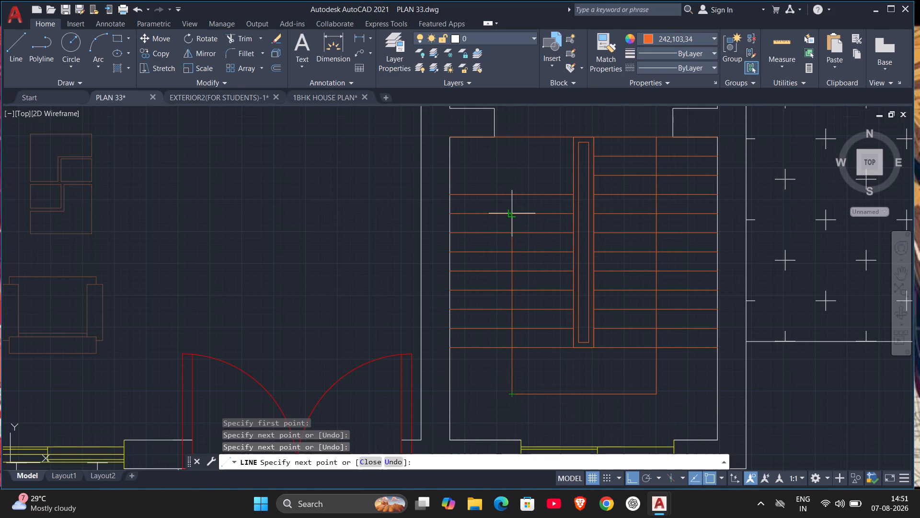
{"action": "left_click", "coordinate": [512, 174]}
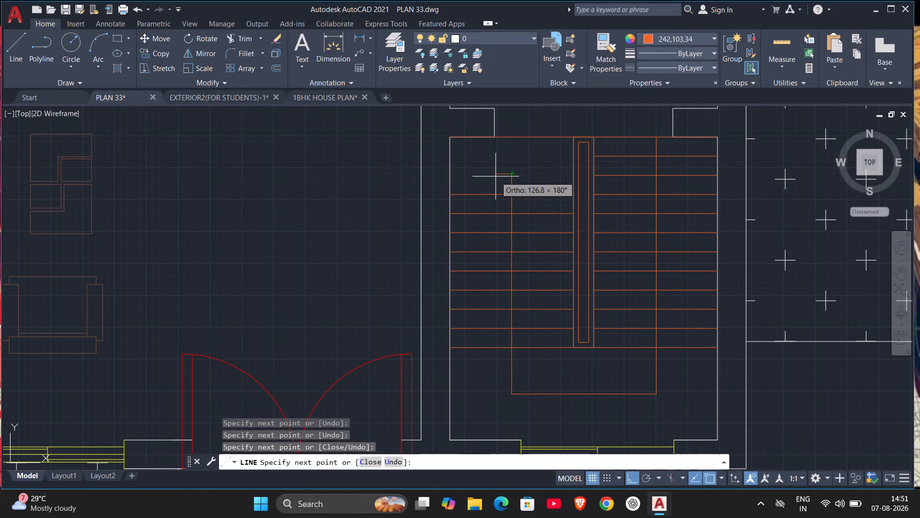
{"action": "left_click", "coordinate": [495, 177]}
{"action": "key", "text": "Escape"}
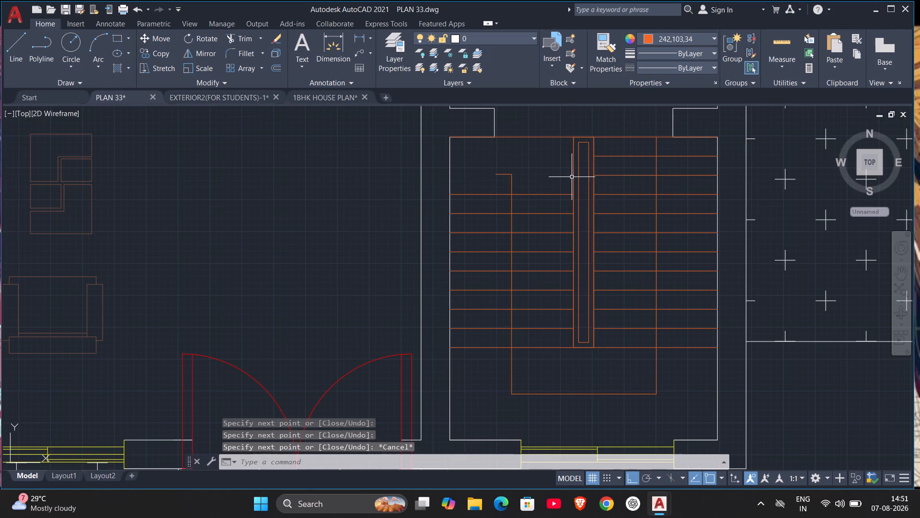
With ortho off, draw two short diagonal lines from the stub's free end as an arrowhead for the stair direction line.
{"action": "scroll", "coordinate": [551, 177], "scroll_direction": "up", "scroll_amount": 1}
{"action": "middle_click_drag", "start_coordinate": [551, 176], "coordinate": [664, 208]}
{"action": "scroll", "coordinate": [551, 176], "scroll_direction": "up", "scroll_amount": 1}
{"action": "scroll", "coordinate": [638, 208], "scroll_direction": "up", "scroll_amount": 1}
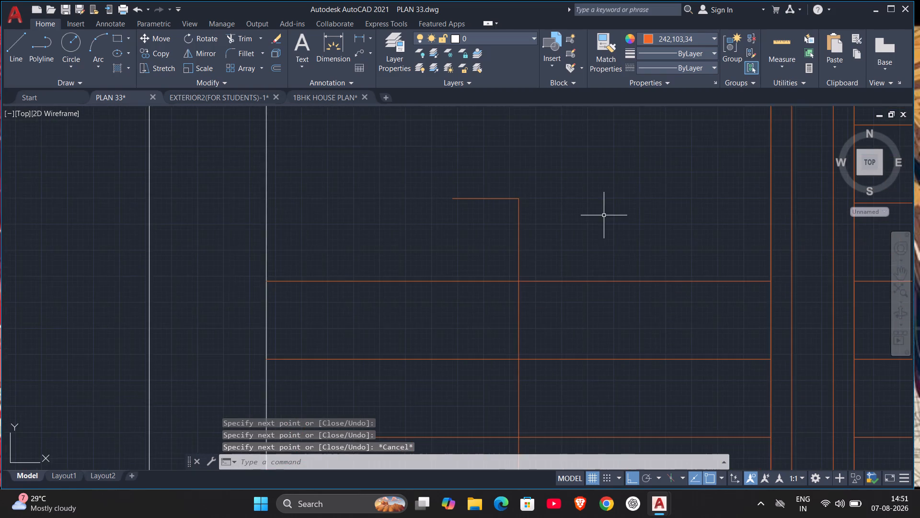
{"action": "middle_click_drag", "start_coordinate": [603, 216], "coordinate": [684, 279]}
{"action": "scroll", "coordinate": [684, 279], "scroll_direction": "up", "scroll_amount": 1}
{"action": "middle_click_drag", "start_coordinate": [669, 278], "coordinate": [710, 272]}
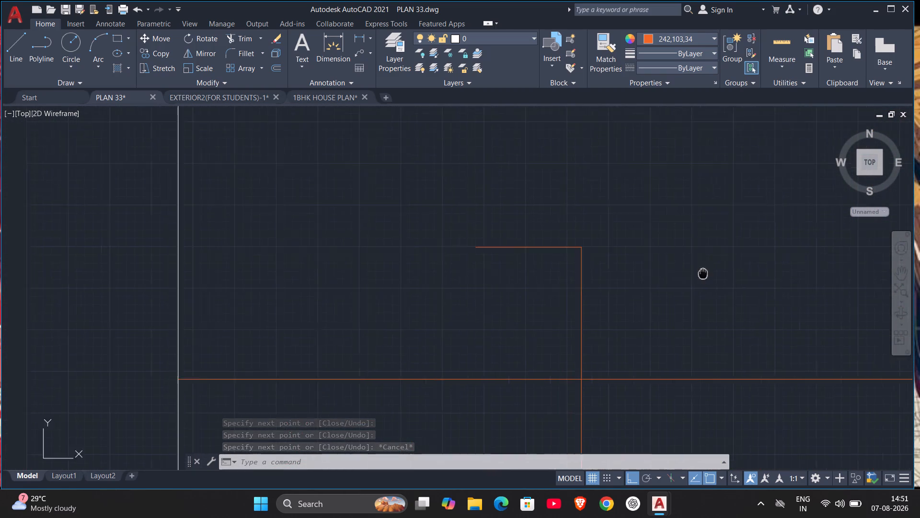
{"action": "middle_click_drag", "start_coordinate": [710, 272], "coordinate": [724, 269]}
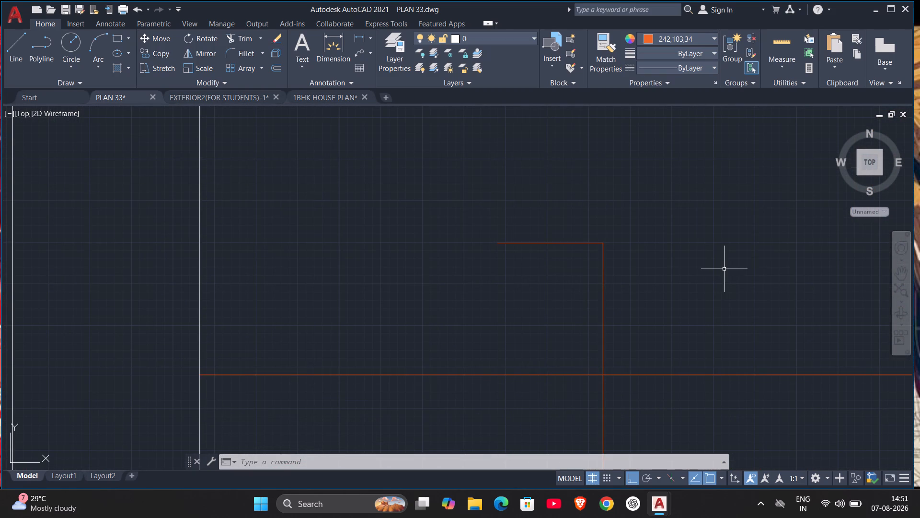
{"action": "key", "text": "l"}
{"action": "key", "text": "Return"}
{"action": "key", "text": "F8"}
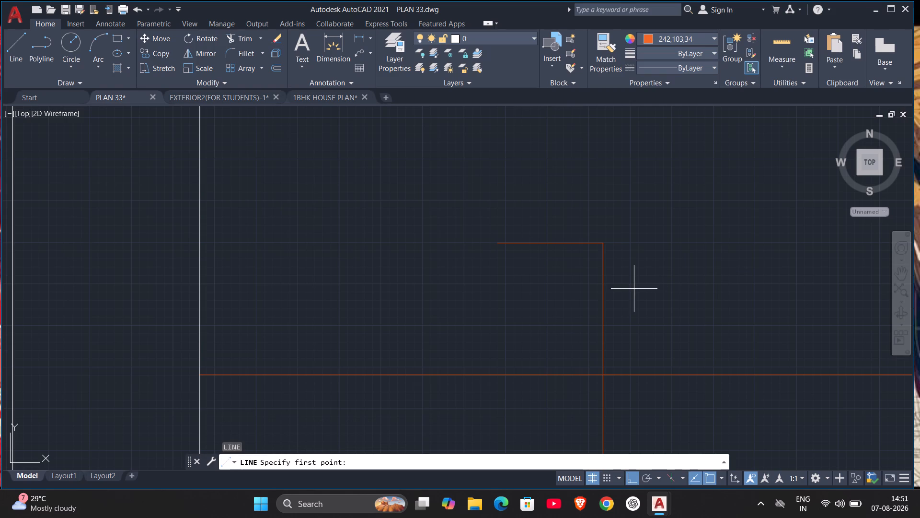
{"action": "left_click", "coordinate": [499, 245]}
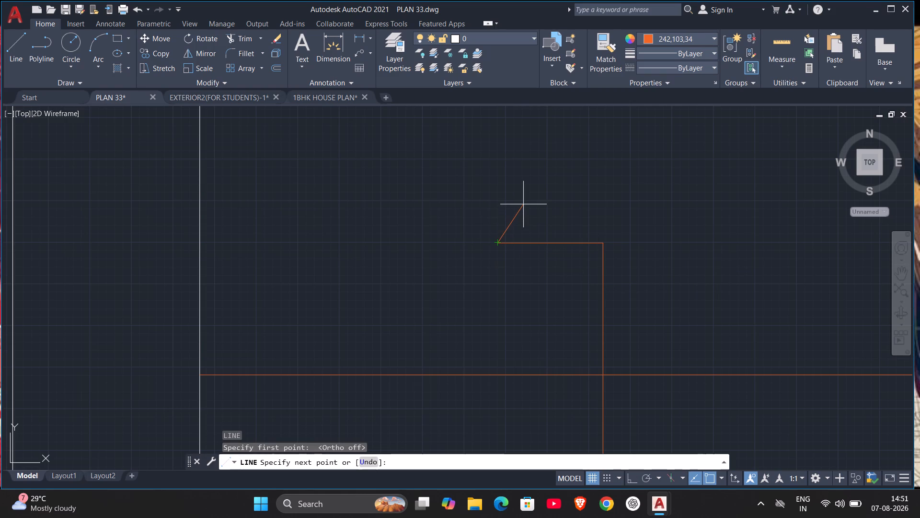
{"action": "left_click", "coordinate": [524, 204]}
{"action": "key", "text": "grave"}
{"action": "key", "text": "Escape"}
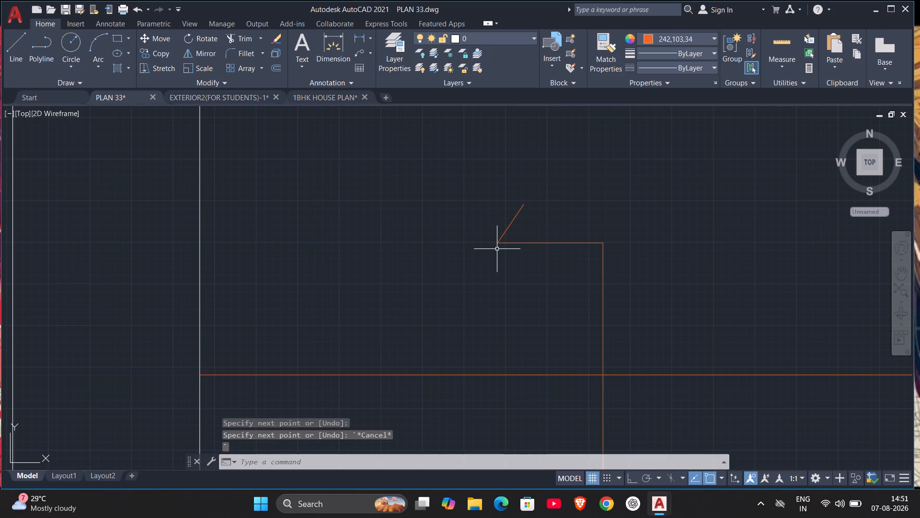
{"action": "key", "text": "space"}
{"action": "left_click", "coordinate": [501, 242]}
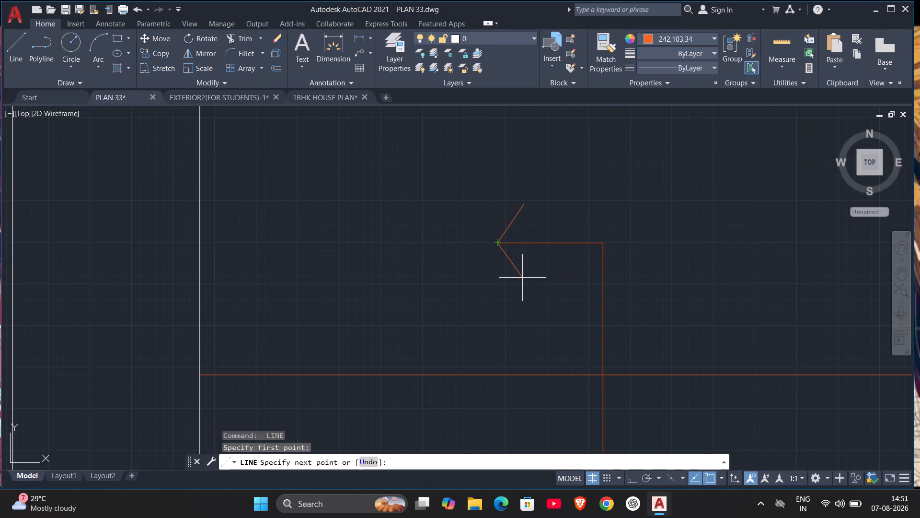
{"action": "left_click", "coordinate": [523, 279]}
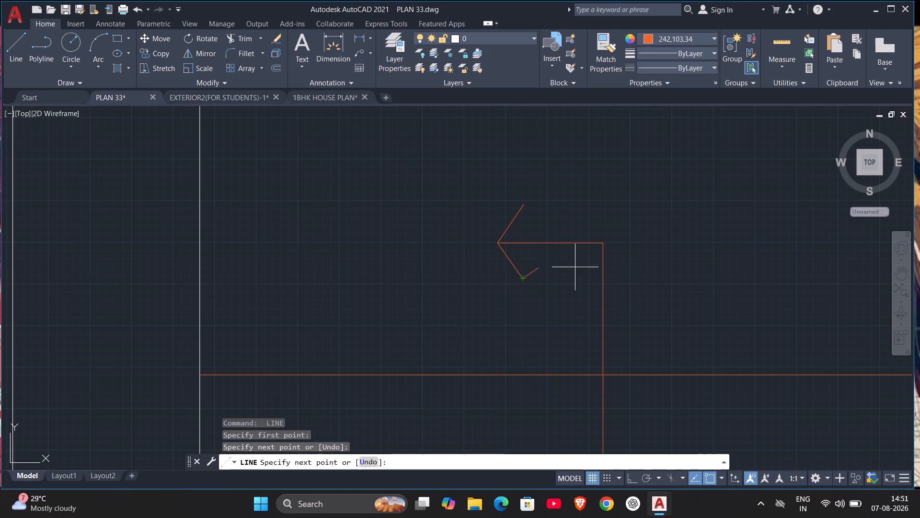
{"action": "key", "text": "Escape"}
Join all the linework caught by a crossing selection over the staircase, including the wall jogs at its upper end.
{"action": "scroll", "coordinate": [646, 244], "scroll_direction": "down", "scroll_amount": 10}
{"action": "scroll", "coordinate": [701, 318], "scroll_direction": "up", "scroll_amount": 1}
{"action": "middle_click_drag", "start_coordinate": [701, 318], "coordinate": [661, 293]}
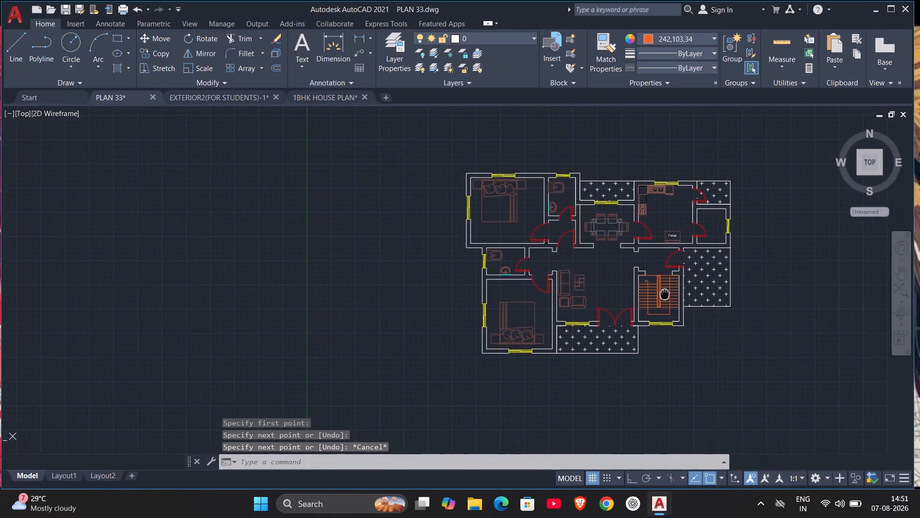
{"action": "middle_click_drag", "start_coordinate": [661, 293], "coordinate": [592, 274]}
{"action": "scroll", "coordinate": [598, 276], "scroll_direction": "up", "scroll_amount": 3}
{"action": "scroll", "coordinate": [590, 273], "scroll_direction": "down", "scroll_amount": 2}
{"action": "scroll", "coordinate": [590, 273], "scroll_direction": "up", "scroll_amount": 2}
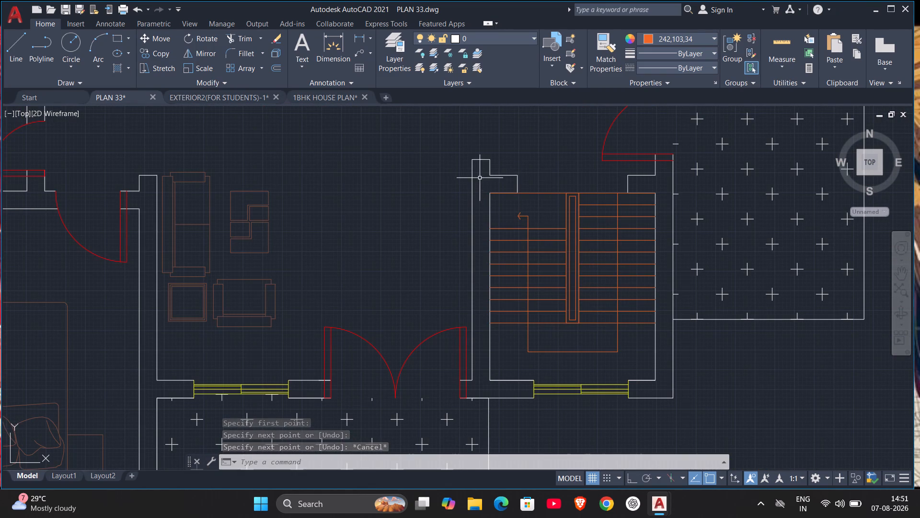
{"action": "left_click_drag", "start_coordinate": [443, 174], "coordinate": [475, 181]}
{"action": "left_click", "coordinate": [678, 366]}
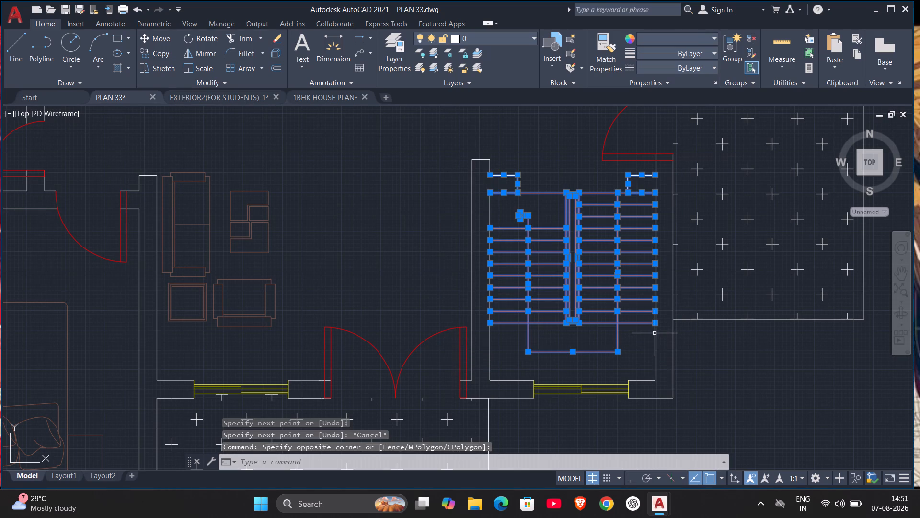
{"action": "key", "text": "j"}
{"action": "key", "text": "Return"}
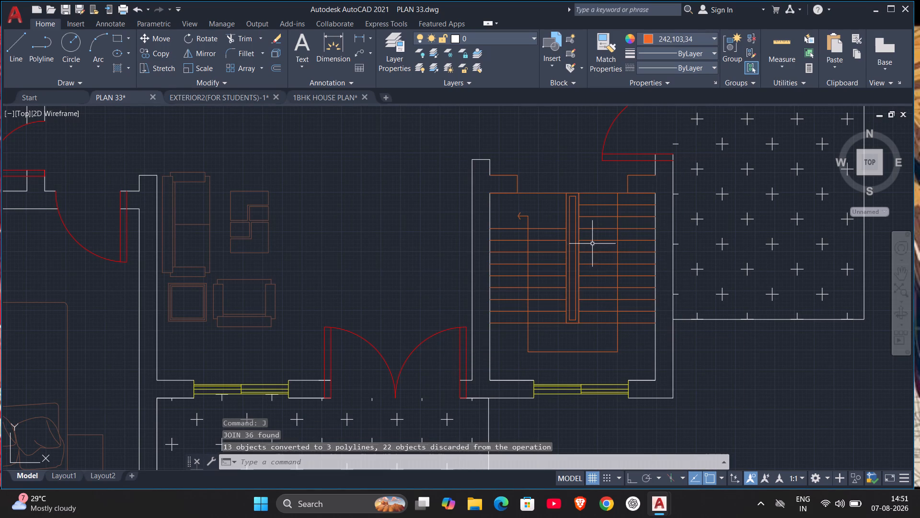
Examine the joined direction line and the wall jogs at the staircase's upper end.
{"action": "left_click", "coordinate": [618, 215]}
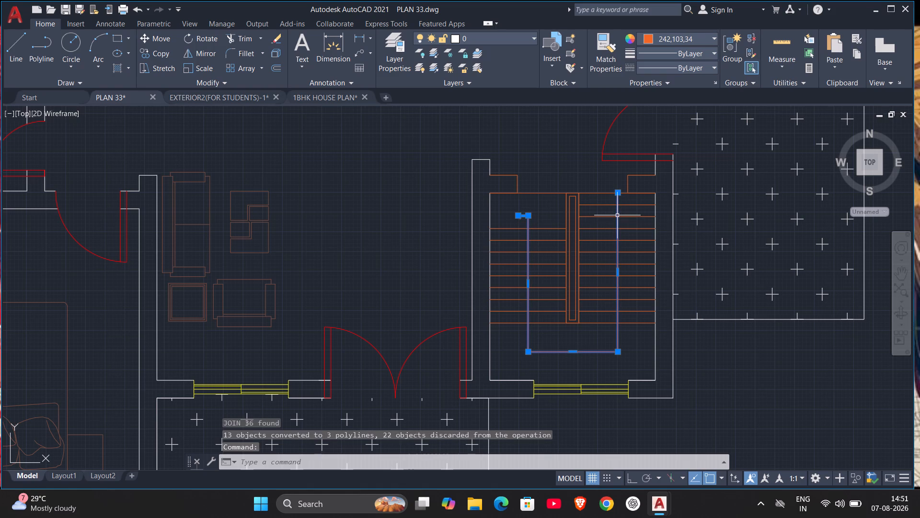
{"action": "key", "text": "Escape"}
{"action": "scroll", "coordinate": [543, 227], "scroll_direction": "down", "scroll_amount": 1}
{"action": "scroll", "coordinate": [532, 218], "scroll_direction": "up", "scroll_amount": 1}
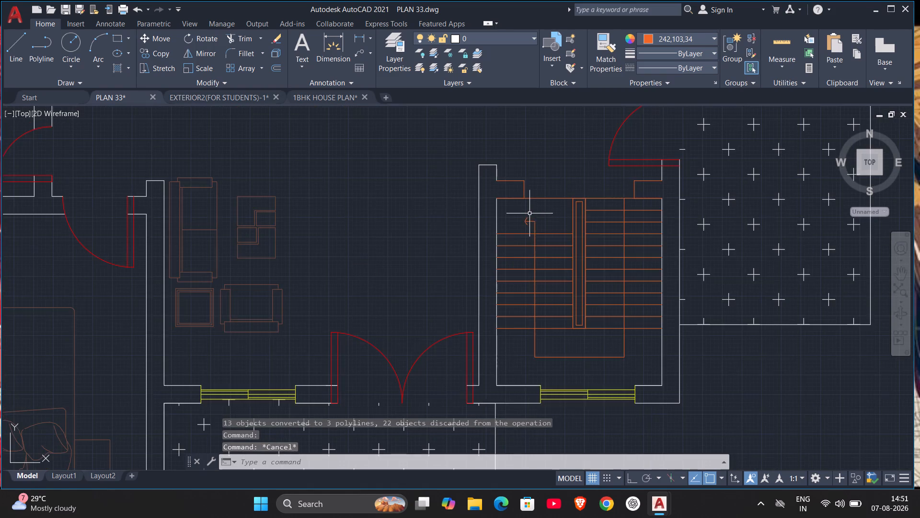
{"action": "scroll", "coordinate": [529, 210], "scroll_direction": "up", "scroll_amount": 2}
{"action": "scroll", "coordinate": [535, 191], "scroll_direction": "down", "scroll_amount": 1}
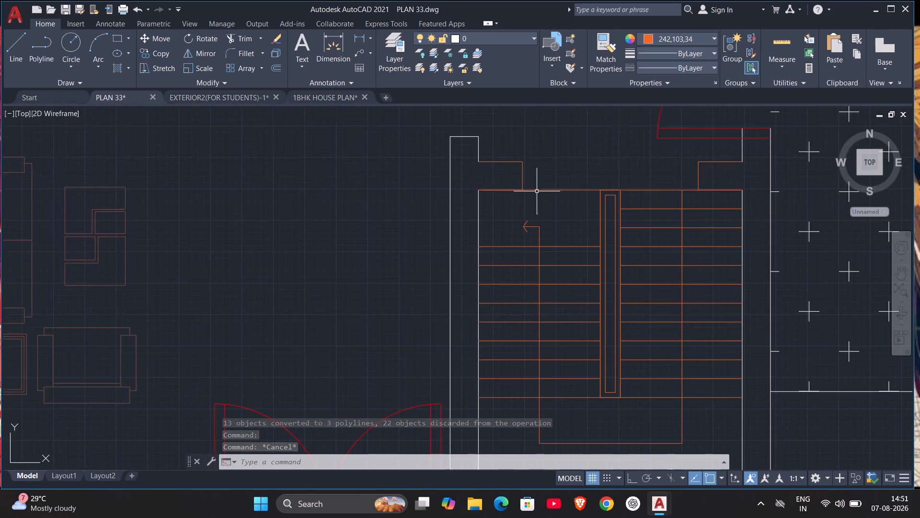
{"action": "scroll", "coordinate": [544, 190], "scroll_direction": "down", "scroll_amount": 2}
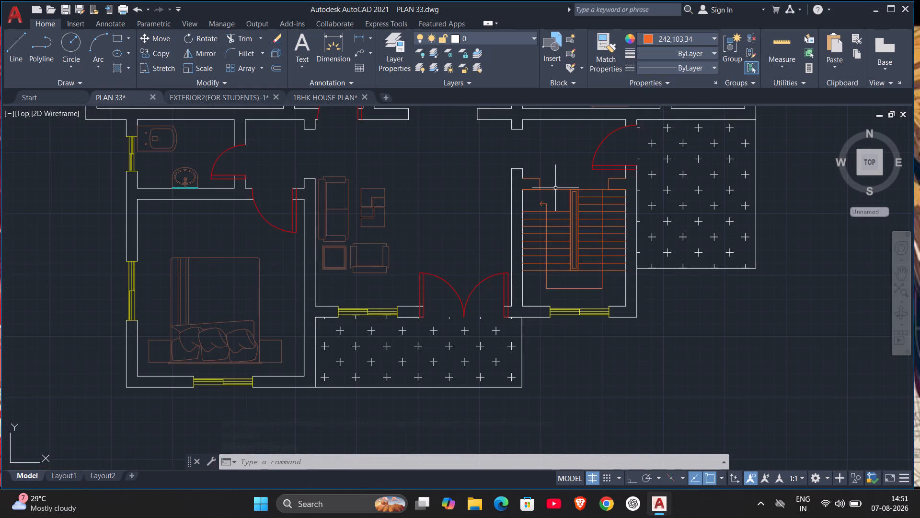
{"action": "middle_click_drag", "start_coordinate": [568, 181], "coordinate": [592, 218]}
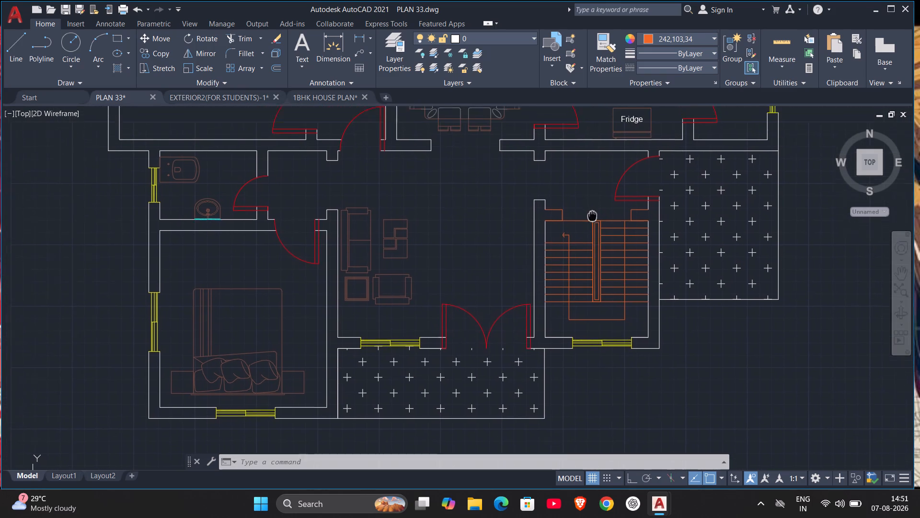
{"action": "middle_click_drag", "start_coordinate": [592, 218], "coordinate": [599, 240]}
{"action": "scroll", "coordinate": [590, 256], "scroll_direction": "up", "scroll_amount": 3}
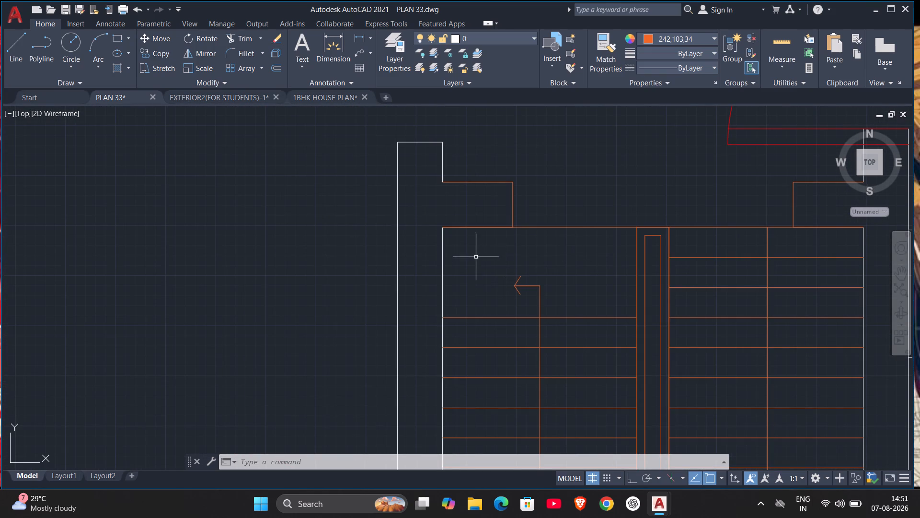
{"action": "scroll", "coordinate": [479, 241], "scroll_direction": "up", "scroll_amount": 1}
{"action": "middle_click_drag", "start_coordinate": [479, 241], "coordinate": [501, 289]}
{"action": "scroll", "coordinate": [501, 289], "scroll_direction": "down", "scroll_amount": 2}
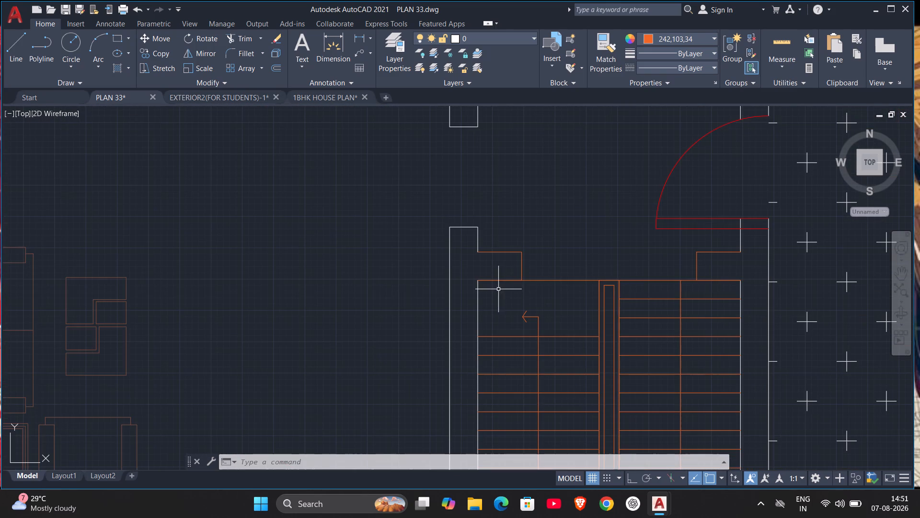
{"action": "scroll", "coordinate": [480, 253], "scroll_direction": "up", "scroll_amount": 1}
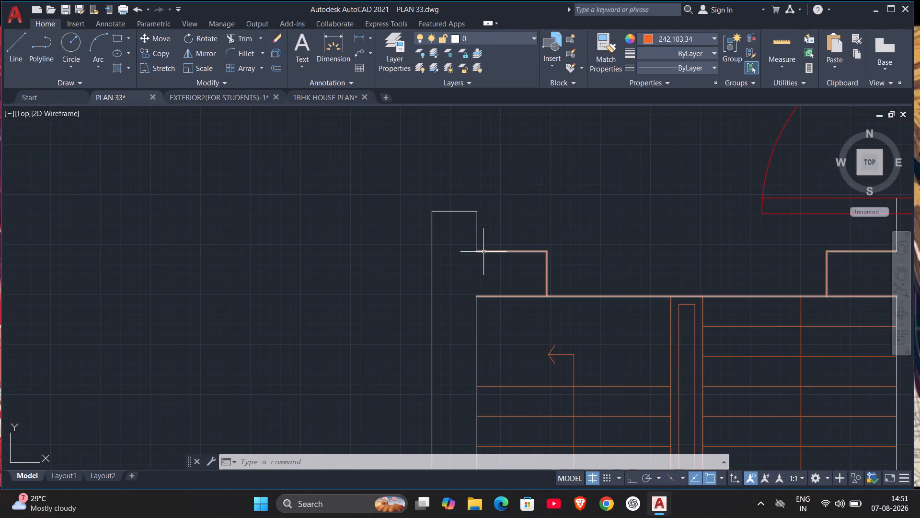
{"action": "scroll", "coordinate": [578, 243], "scroll_direction": "down", "scroll_amount": 1}
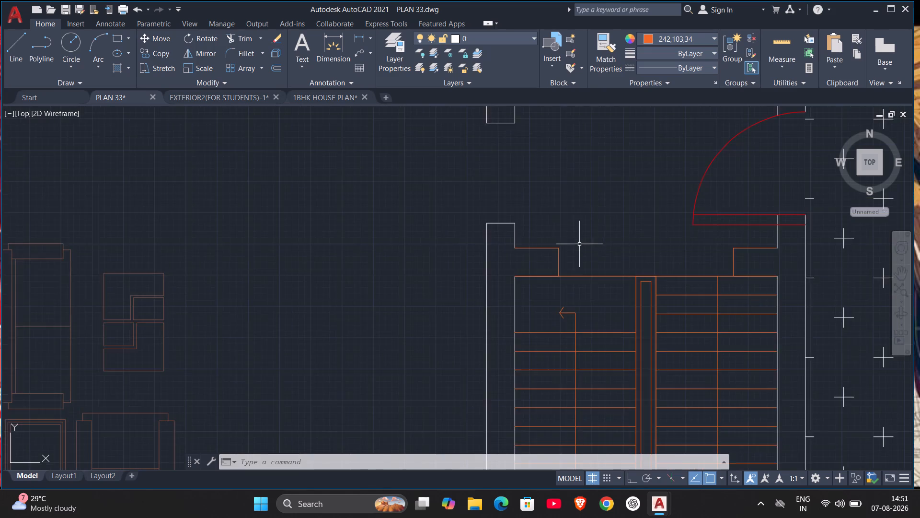
{"action": "scroll", "coordinate": [580, 245], "scroll_direction": "down", "scroll_amount": 1}
{"action": "scroll", "coordinate": [583, 247], "scroll_direction": "up", "scroll_amount": 3}
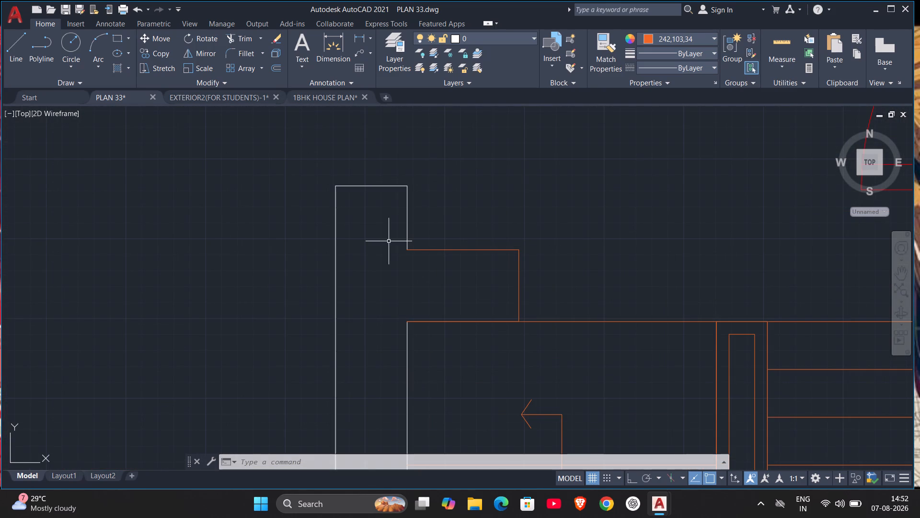
{"action": "scroll", "coordinate": [449, 255], "scroll_direction": "down", "scroll_amount": 4}
{"action": "scroll", "coordinate": [498, 264], "scroll_direction": "up", "scroll_amount": 3}
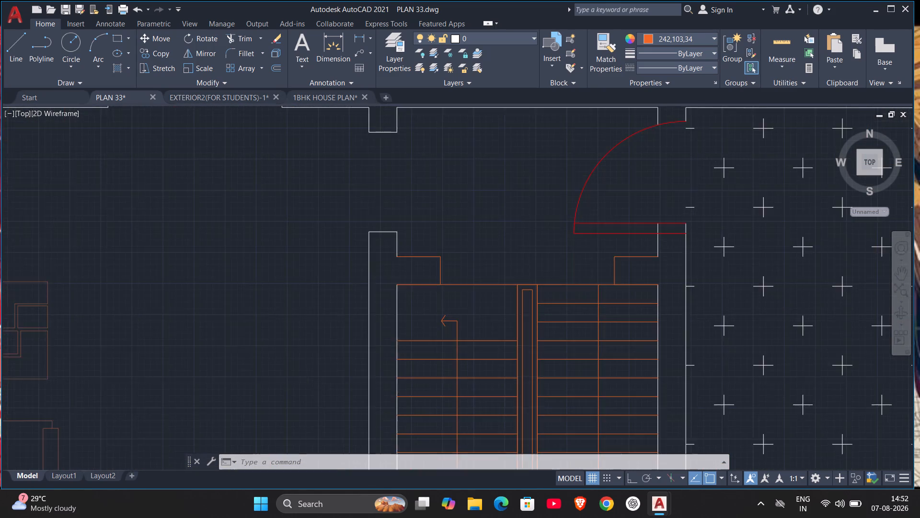
Explode the joined polyline that forms the two wall jogs and the staircase's top edge.
{"action": "middle_click_drag", "start_coordinate": [497, 264], "coordinate": [624, 284]}
{"action": "scroll", "coordinate": [624, 284], "scroll_direction": "up", "scroll_amount": 1}
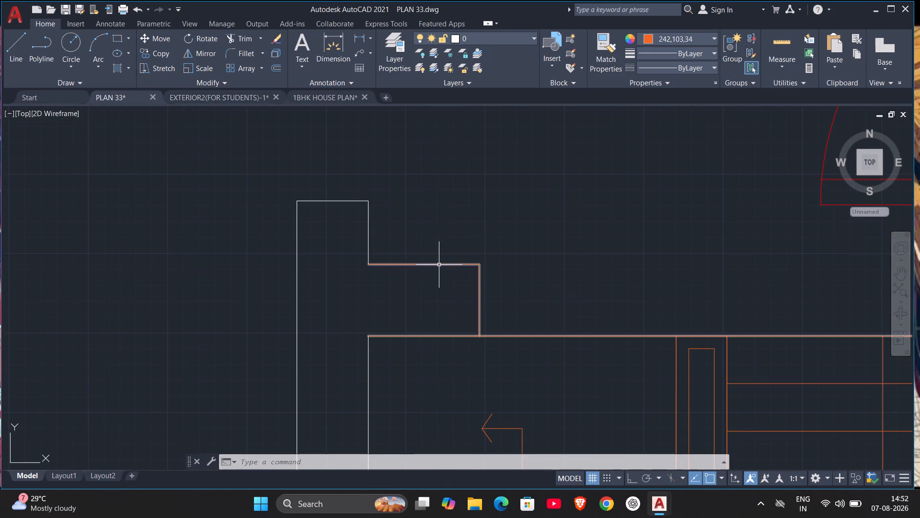
{"action": "left_click", "coordinate": [440, 263]}
{"action": "scroll", "coordinate": [572, 300], "scroll_direction": "down", "scroll_amount": 2}
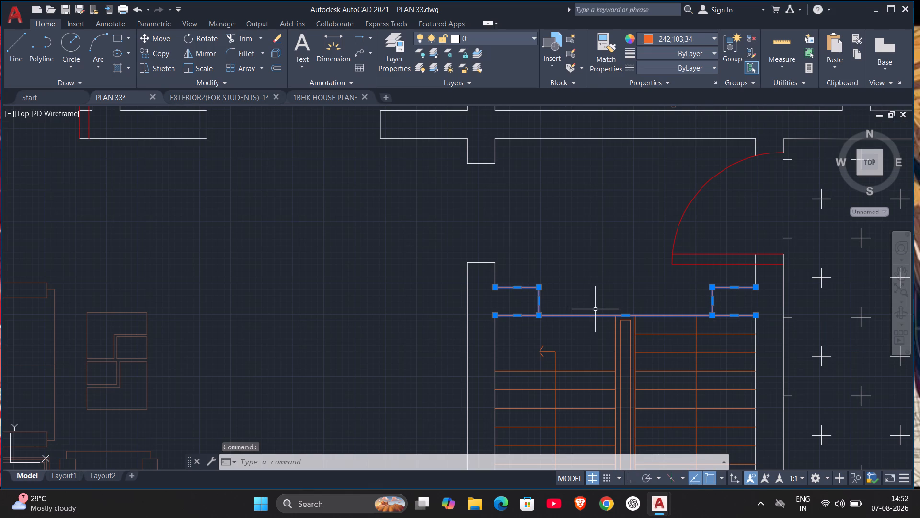
{"action": "type", "text": "EX"}
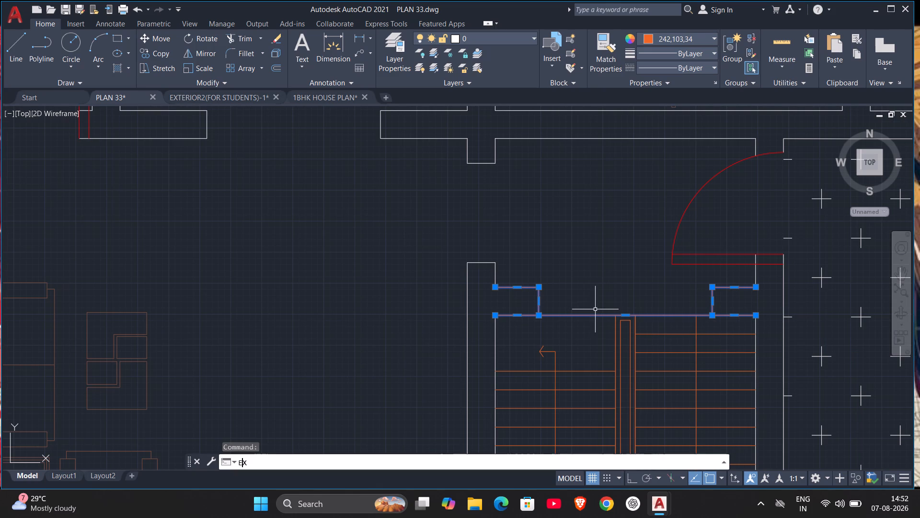
{"action": "left_click", "coordinate": [327, 351]}
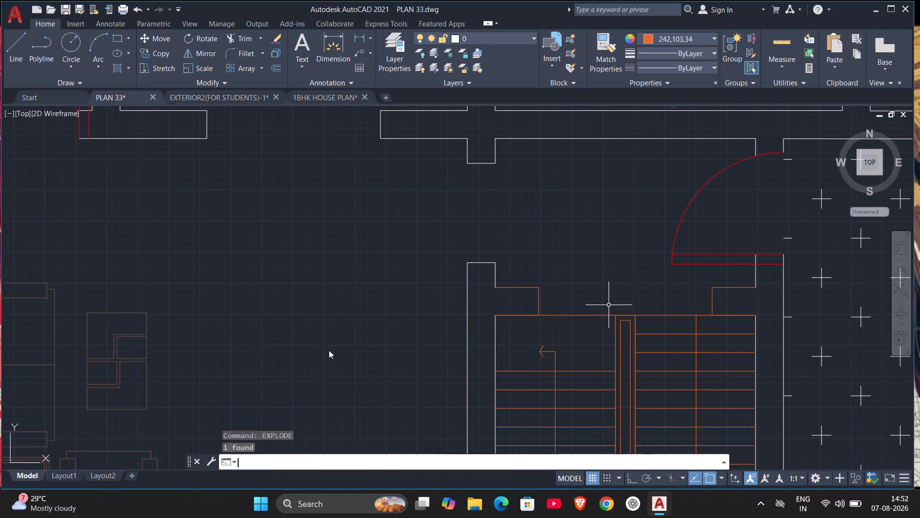
Change the colour of the four wall jog segments above the staircase to White.
{"action": "left_click", "coordinate": [525, 286]}
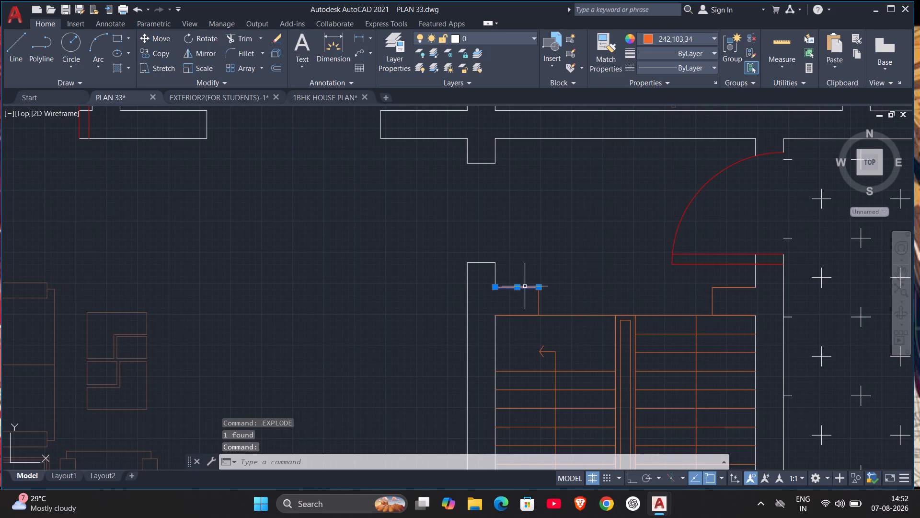
{"action": "left_click", "coordinate": [538, 303]}
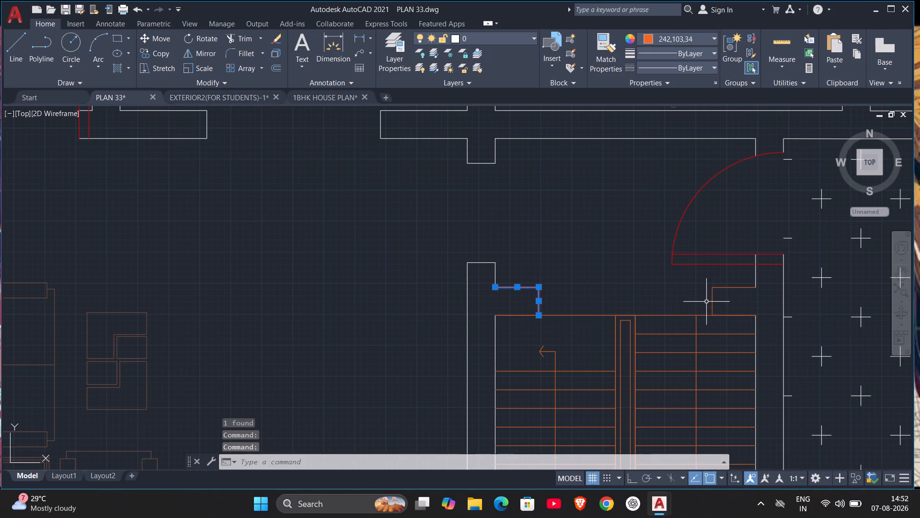
{"action": "left_click", "coordinate": [713, 303]}
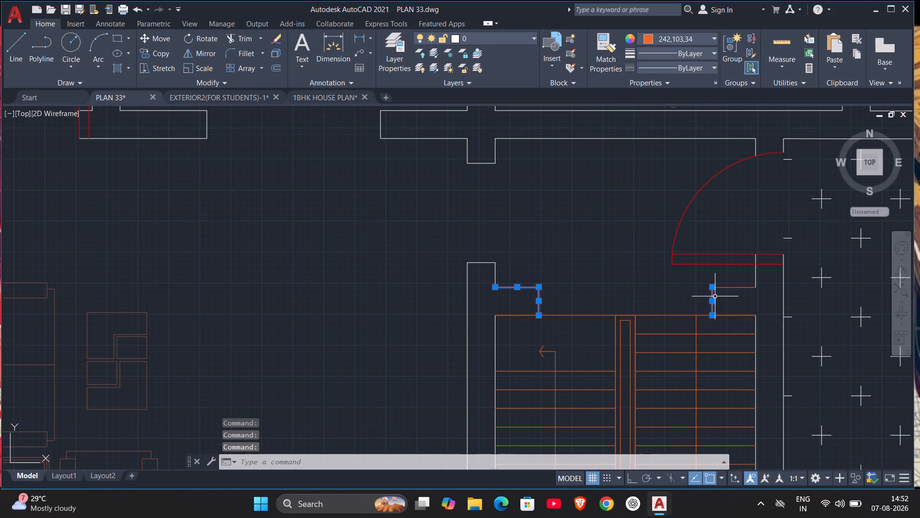
{"action": "left_click", "coordinate": [724, 287]}
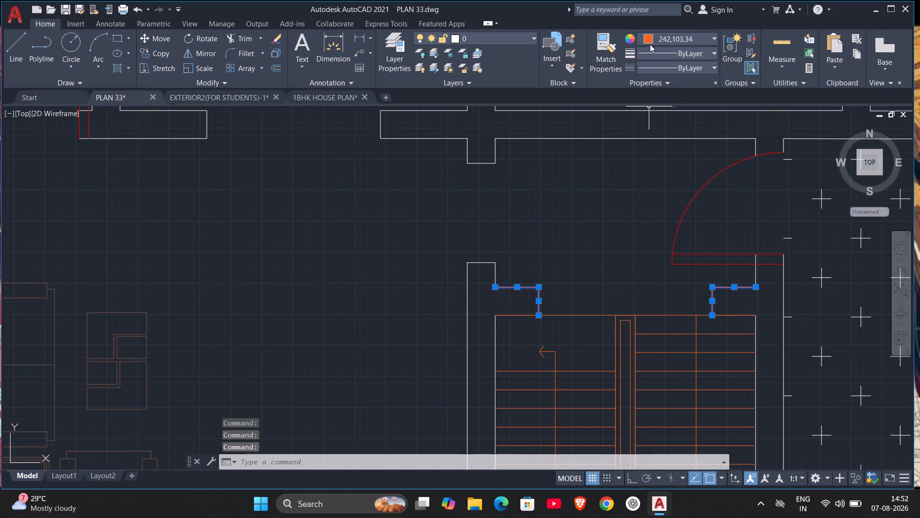
{"action": "left_click", "coordinate": [649, 42]}
{"action": "left_click", "coordinate": [714, 159]}
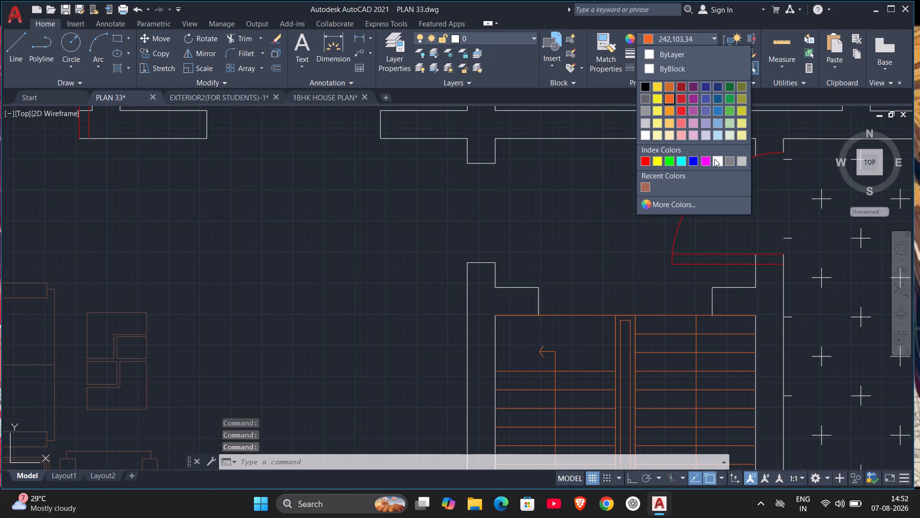
{"action": "key", "text": "Escape"}
Examine the properties of the cross hatch in the open area beside the staircase room.
{"action": "scroll", "coordinate": [583, 272], "scroll_direction": "down", "scroll_amount": 3}
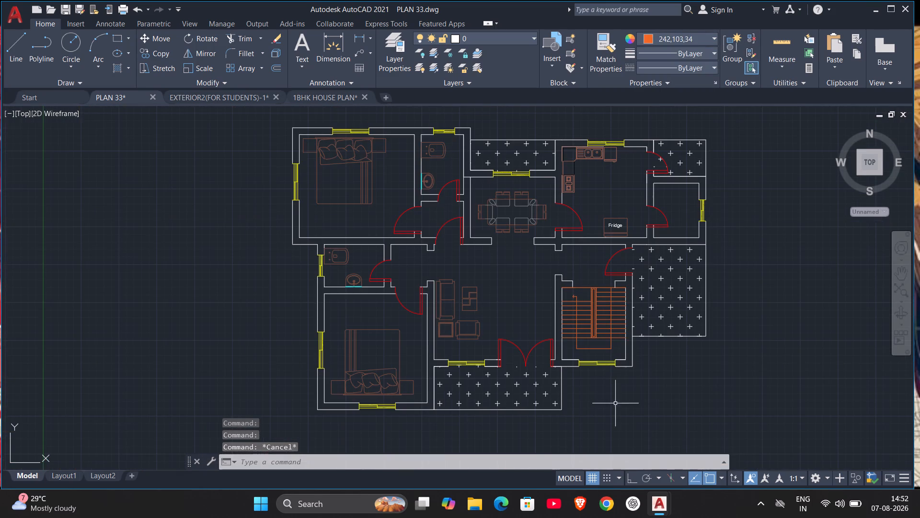
{"action": "middle_click_drag", "start_coordinate": [616, 404], "coordinate": [615, 421]}
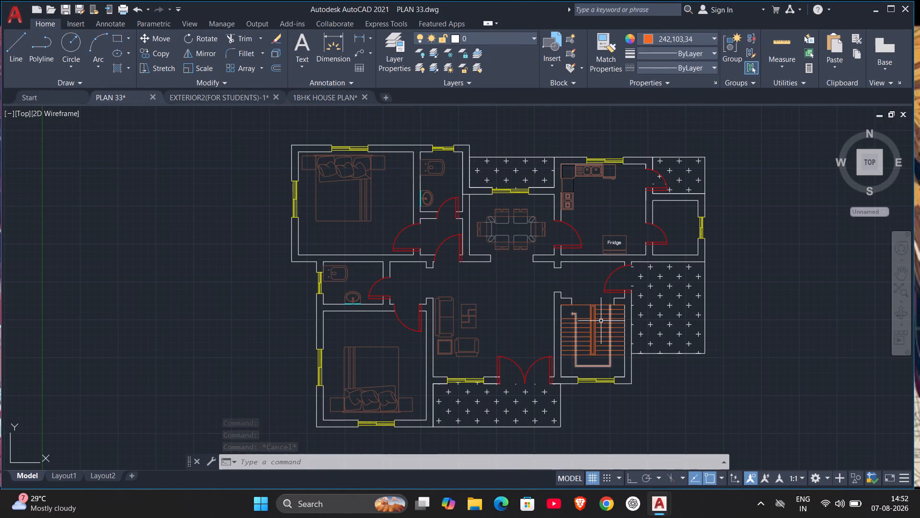
{"action": "scroll", "coordinate": [605, 318], "scroll_direction": "up", "scroll_amount": 3}
{"action": "scroll", "coordinate": [664, 305], "scroll_direction": "down", "scroll_amount": 1}
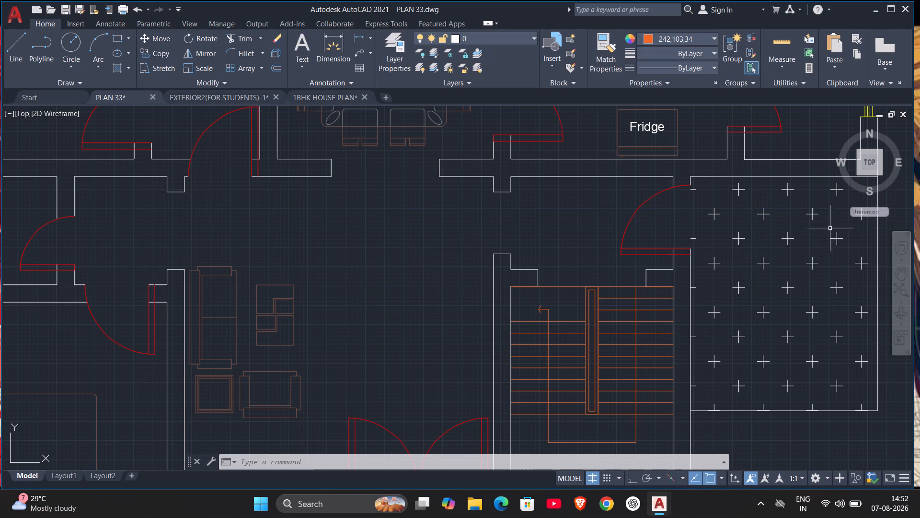
{"action": "middle_click_drag", "start_coordinate": [816, 256], "coordinate": [589, 217]}
{"action": "scroll", "coordinate": [589, 216], "scroll_direction": "down", "scroll_amount": 1}
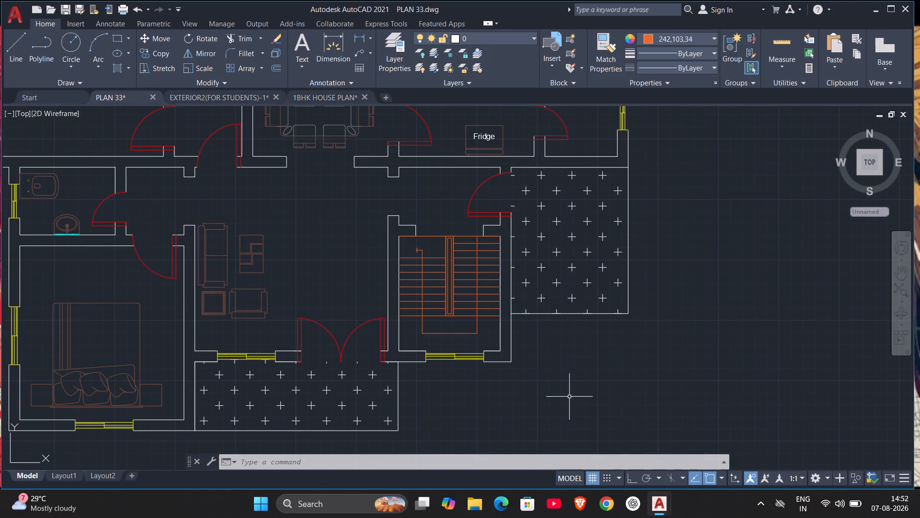
{"action": "left_click", "coordinate": [572, 239]}
{"action": "right_click", "coordinate": [582, 249]}
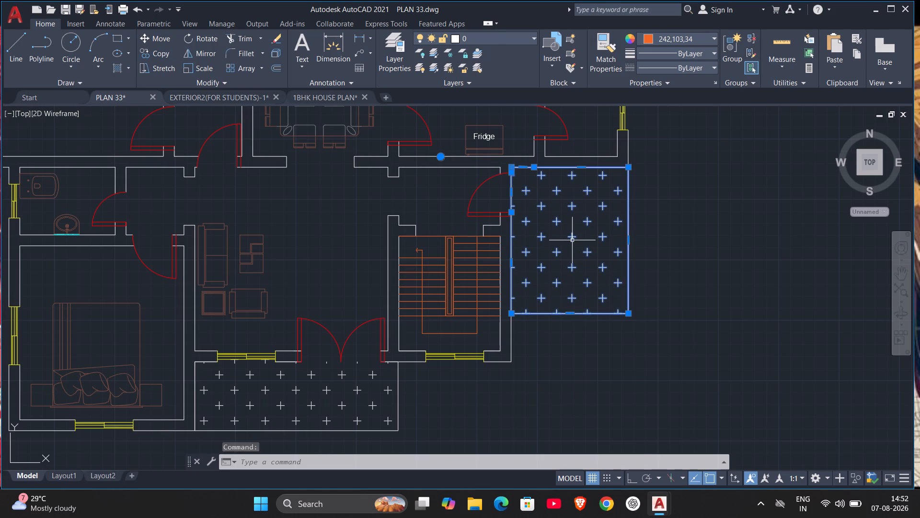
{"action": "left_click", "coordinate": [678, 427]}
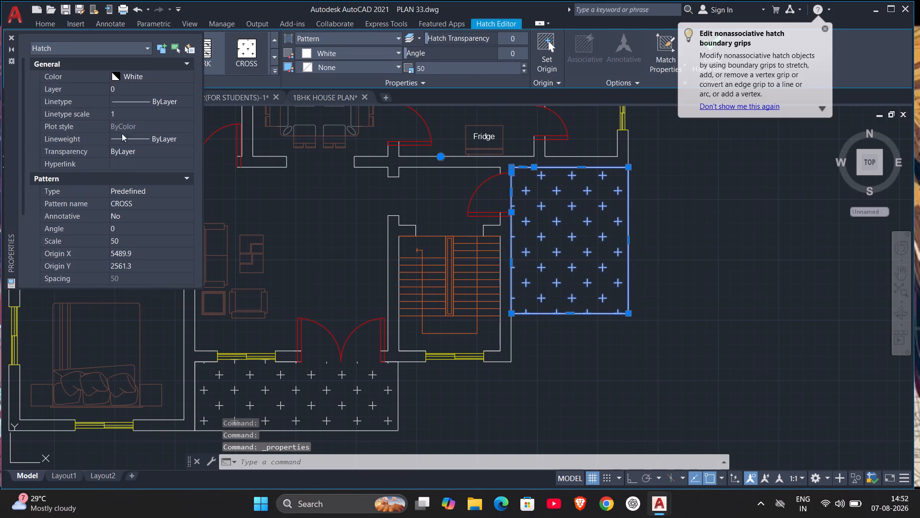
{"action": "scroll", "coordinate": [118, 206], "scroll_direction": "down", "scroll_amount": 1}
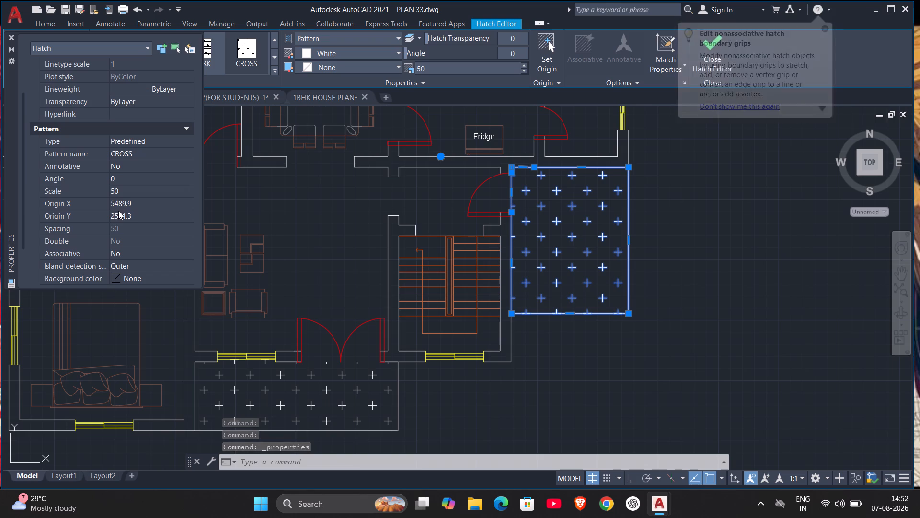
{"action": "key", "text": "Escape"}
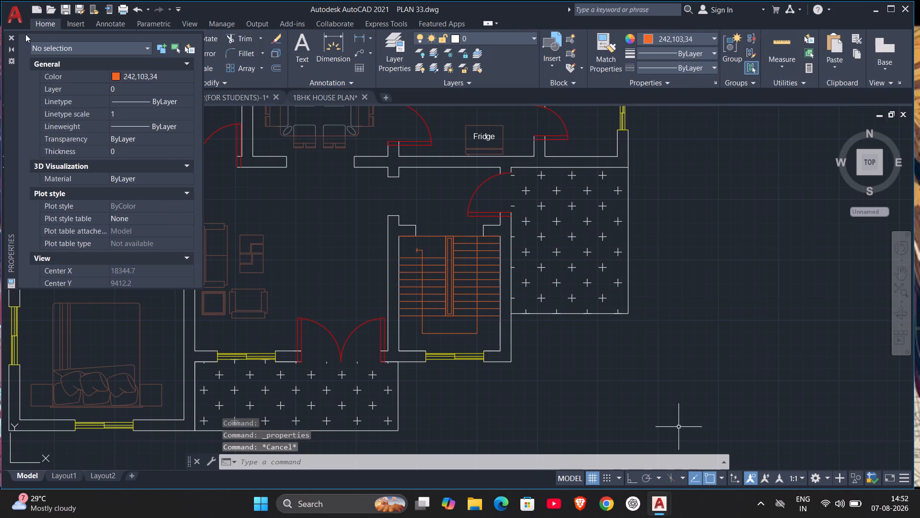
{"action": "left_click", "coordinate": [14, 36]}
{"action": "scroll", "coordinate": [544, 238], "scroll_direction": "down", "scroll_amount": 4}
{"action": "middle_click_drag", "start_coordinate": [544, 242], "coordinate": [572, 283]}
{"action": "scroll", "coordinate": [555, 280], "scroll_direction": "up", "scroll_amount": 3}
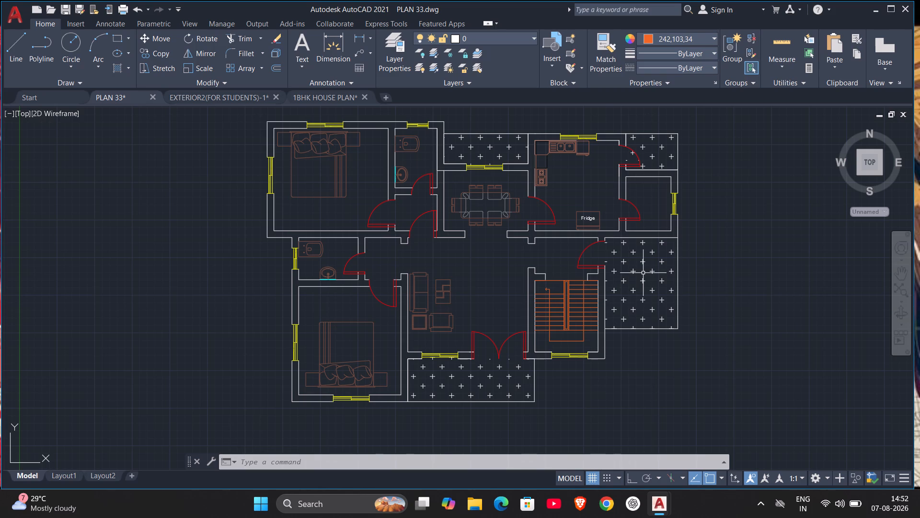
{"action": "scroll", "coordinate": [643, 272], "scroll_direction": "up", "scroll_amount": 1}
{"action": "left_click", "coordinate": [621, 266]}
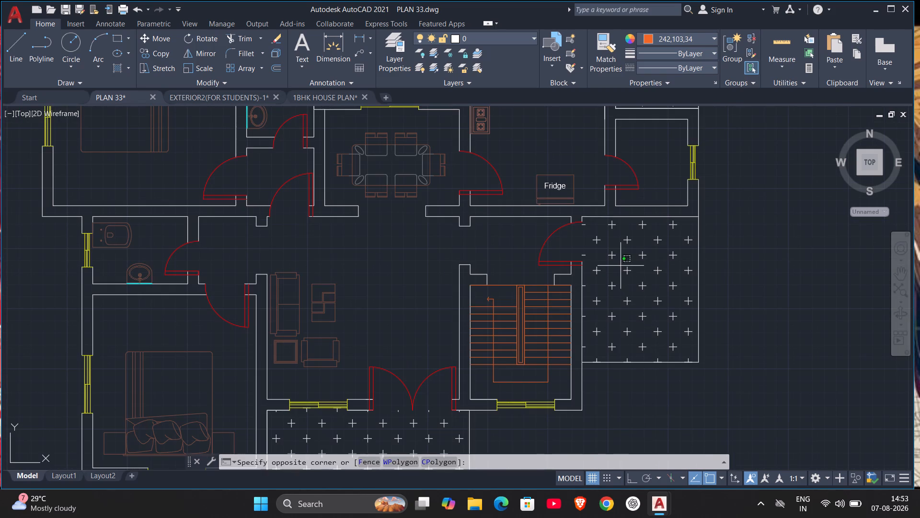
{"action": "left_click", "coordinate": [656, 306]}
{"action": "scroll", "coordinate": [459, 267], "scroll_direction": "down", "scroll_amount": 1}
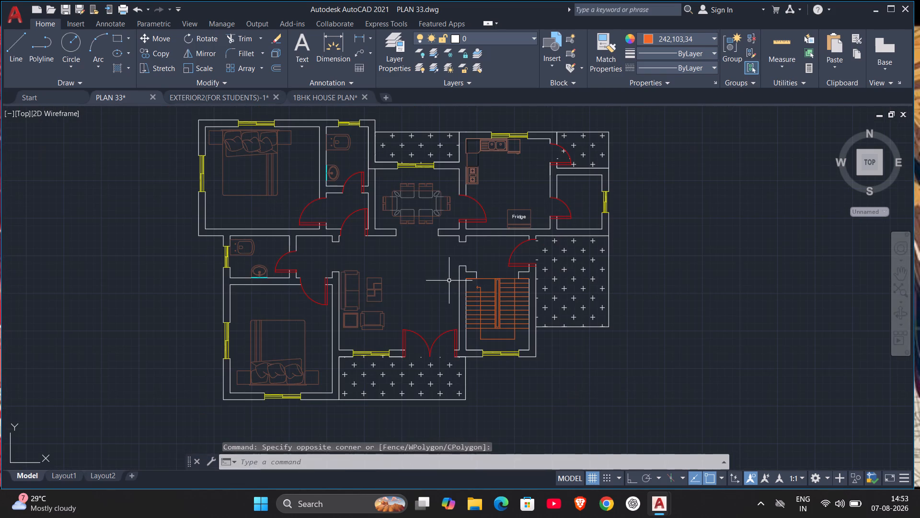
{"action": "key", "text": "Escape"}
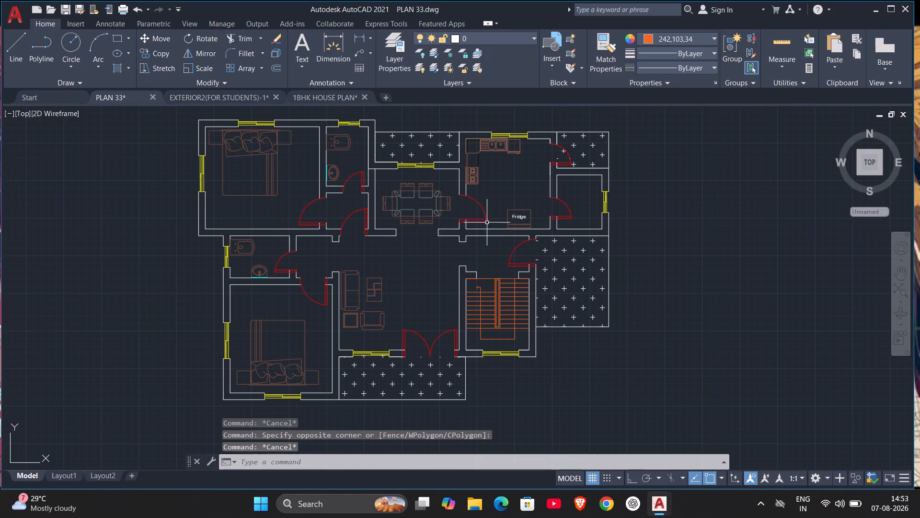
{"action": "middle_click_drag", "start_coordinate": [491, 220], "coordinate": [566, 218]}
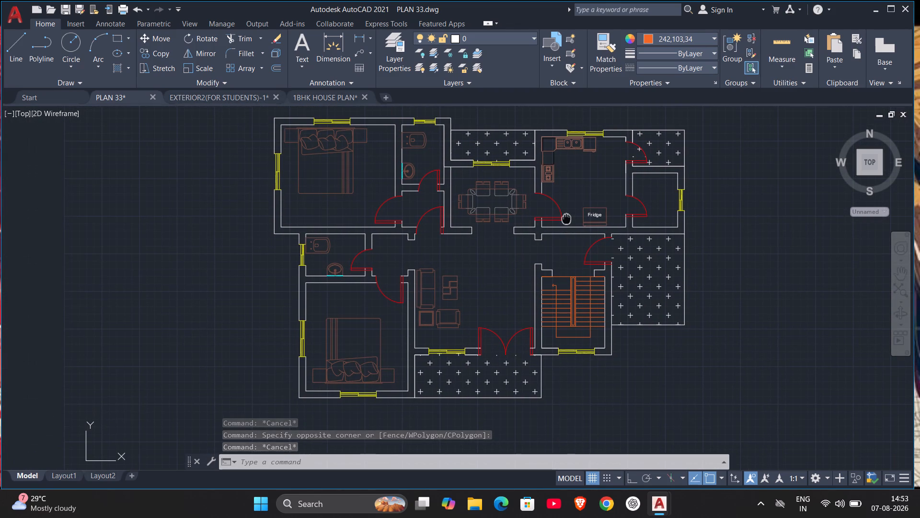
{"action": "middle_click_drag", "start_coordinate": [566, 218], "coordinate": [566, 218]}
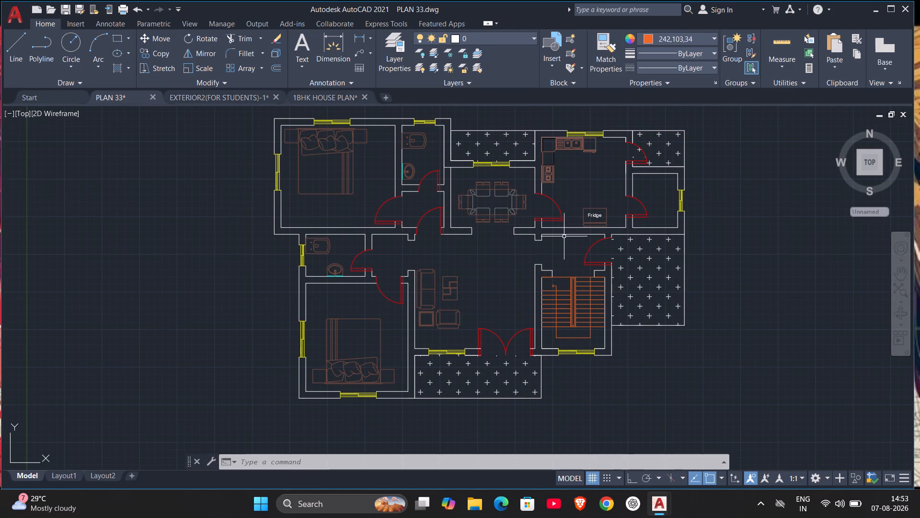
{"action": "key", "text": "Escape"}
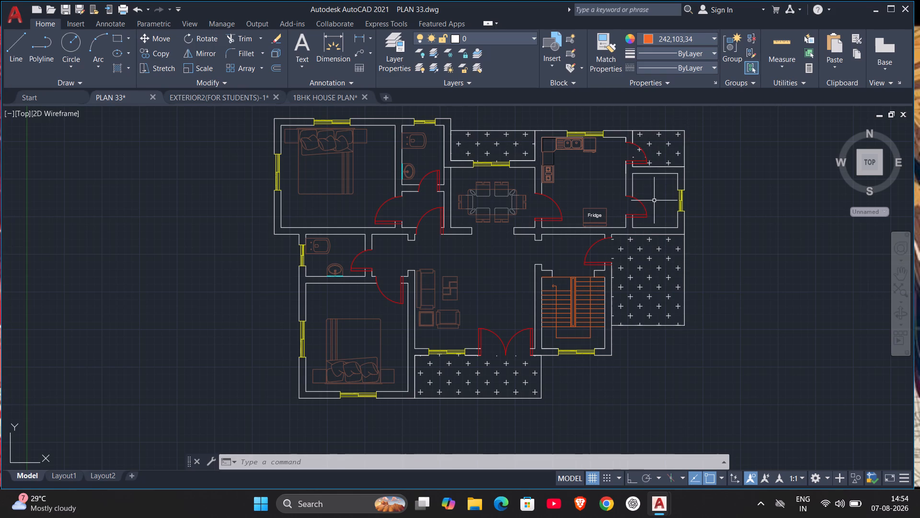
Copy the PARKING 4 X 3 m text from the 1BHK HOUSE PLAN drawing and paste it into PLAN 33's living room.
{"action": "left_click", "coordinate": [317, 96]}
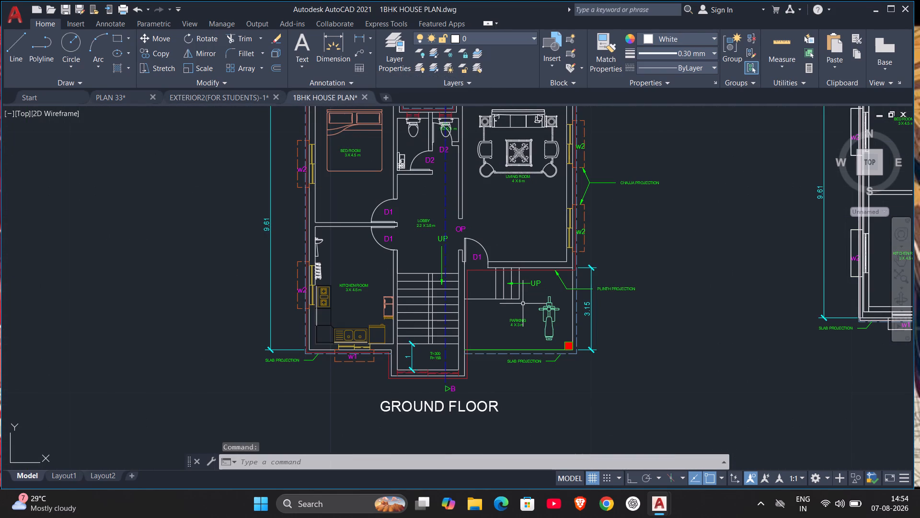
{"action": "scroll", "coordinate": [521, 304], "scroll_direction": "up", "scroll_amount": 2}
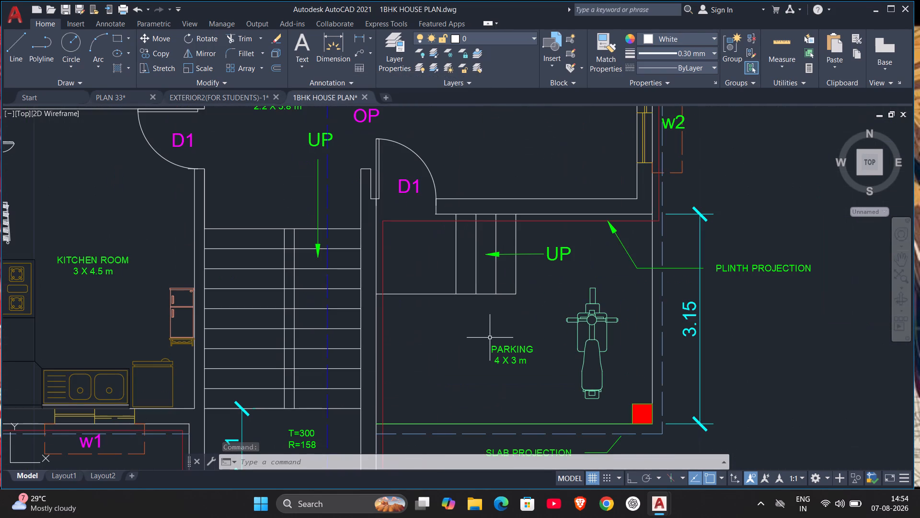
{"action": "left_click", "coordinate": [496, 349]}
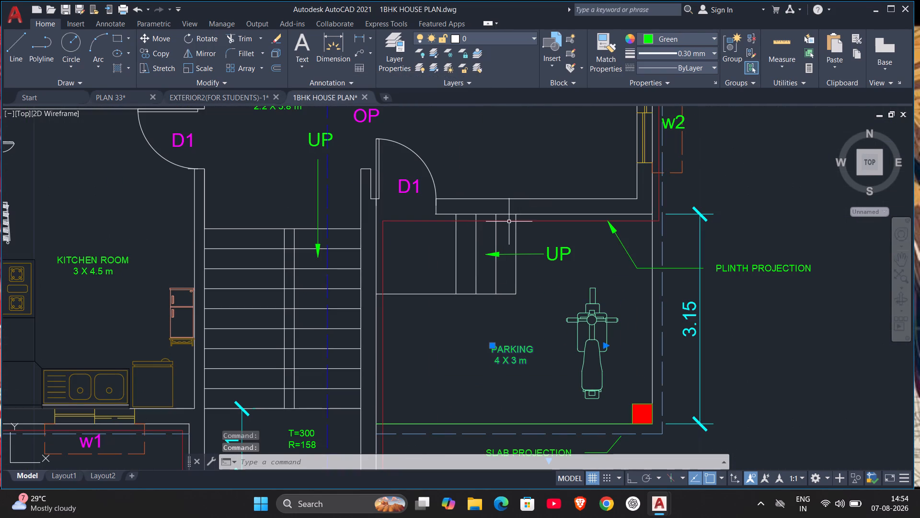
{"action": "key", "text": "ctrl+c"}
{"action": "left_click", "coordinate": [122, 100]}
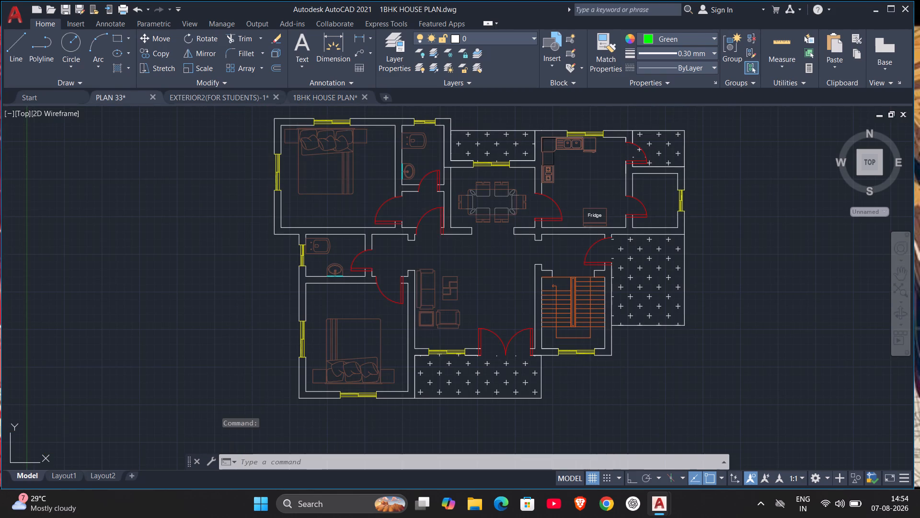
{"action": "middle_click_drag", "start_coordinate": [561, 285], "coordinate": [558, 285]}
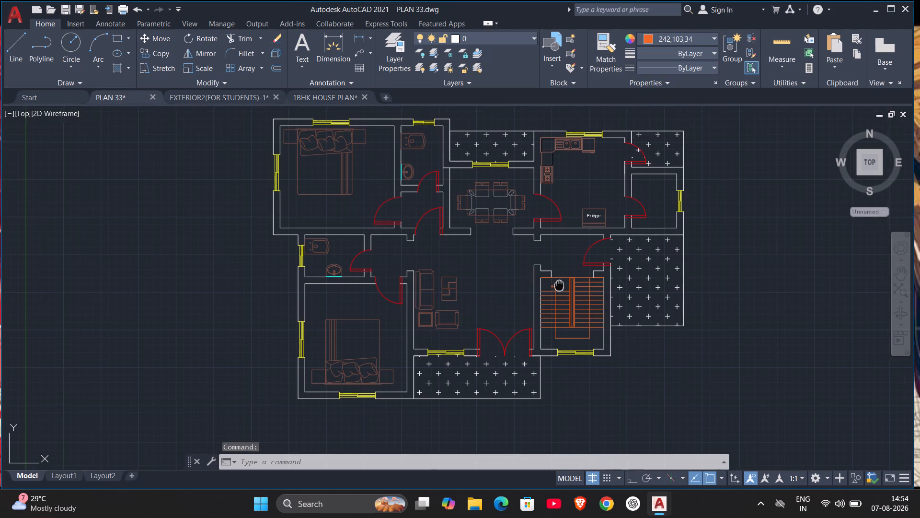
{"action": "middle_click_drag", "start_coordinate": [558, 285], "coordinate": [441, 297]}
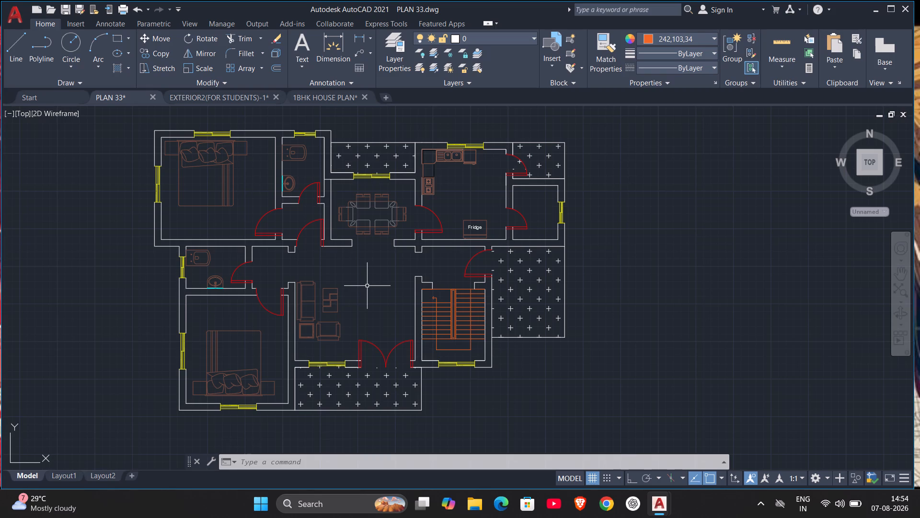
{"action": "key", "text": "ctrl+v"}
{"action": "left_click", "coordinate": [367, 286]}
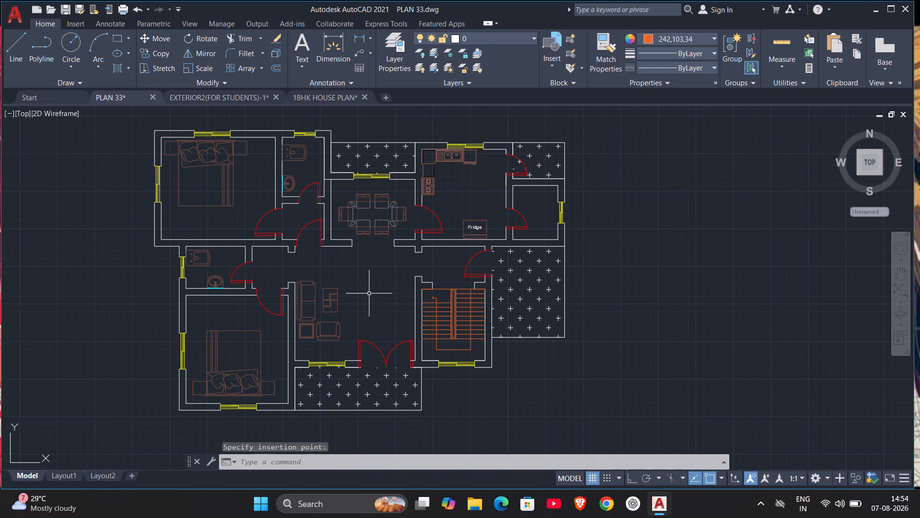
Paste the copied PARKING text into PLAN 33 again, in the open living room area beside the sofa set.
{"action": "scroll", "coordinate": [366, 293], "scroll_direction": "up", "scroll_amount": 8}
{"action": "scroll", "coordinate": [366, 291], "scroll_direction": "down", "scroll_amount": 9}
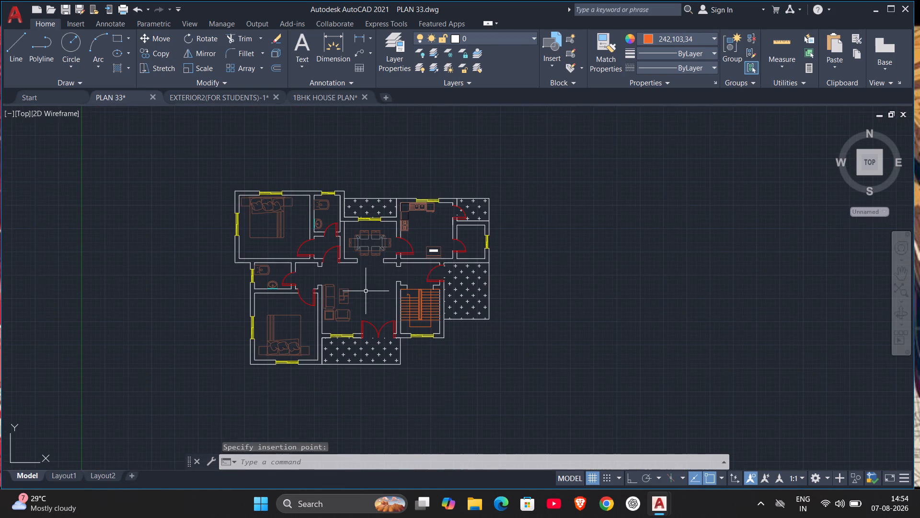
{"action": "key", "text": "ctrl+v"}
{"action": "left_click", "coordinate": [366, 289]}
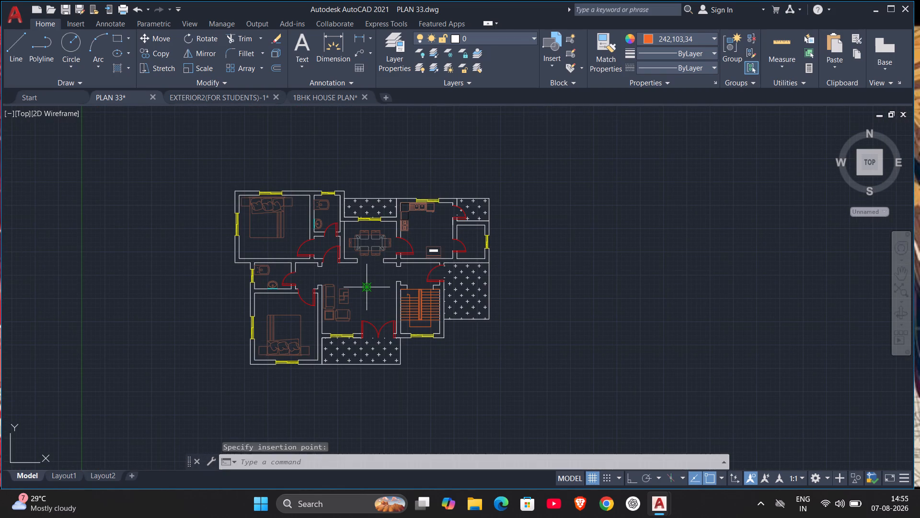
{"action": "scroll", "coordinate": [368, 290], "scroll_direction": "up", "scroll_amount": 4}
{"action": "scroll", "coordinate": [366, 289], "scroll_direction": "down", "scroll_amount": 3}
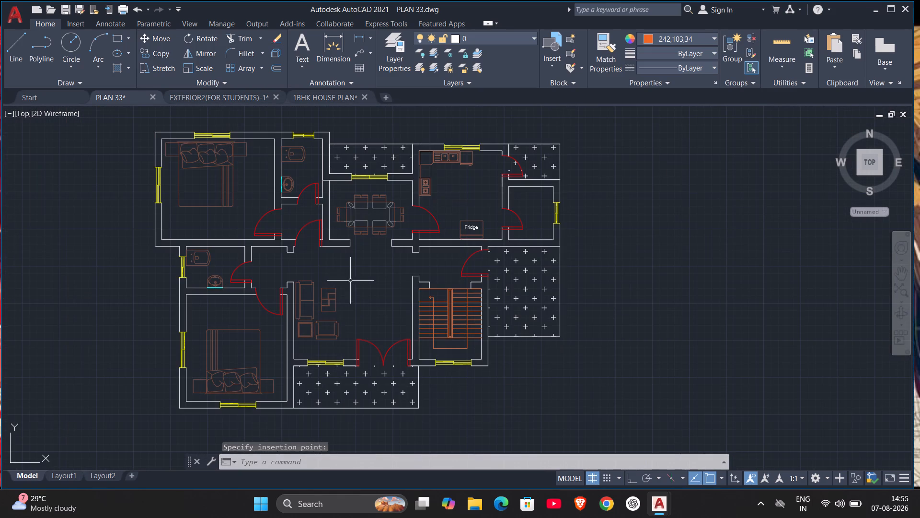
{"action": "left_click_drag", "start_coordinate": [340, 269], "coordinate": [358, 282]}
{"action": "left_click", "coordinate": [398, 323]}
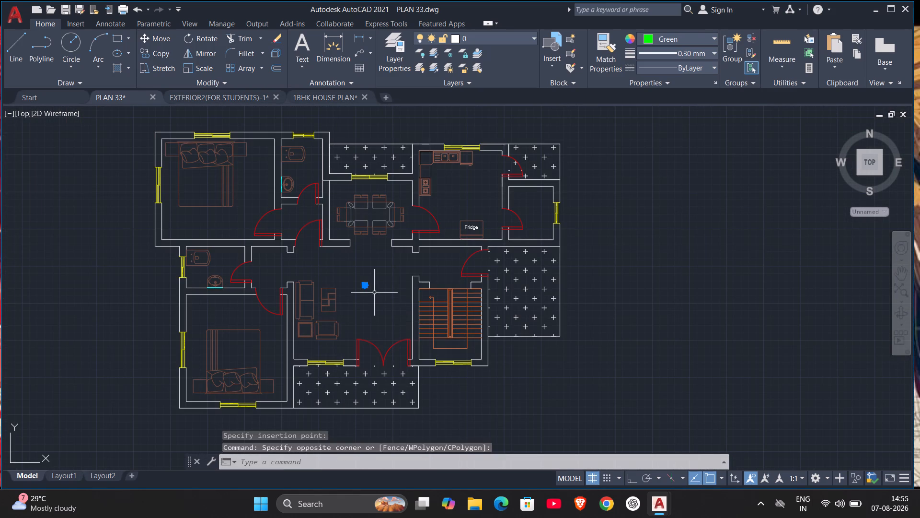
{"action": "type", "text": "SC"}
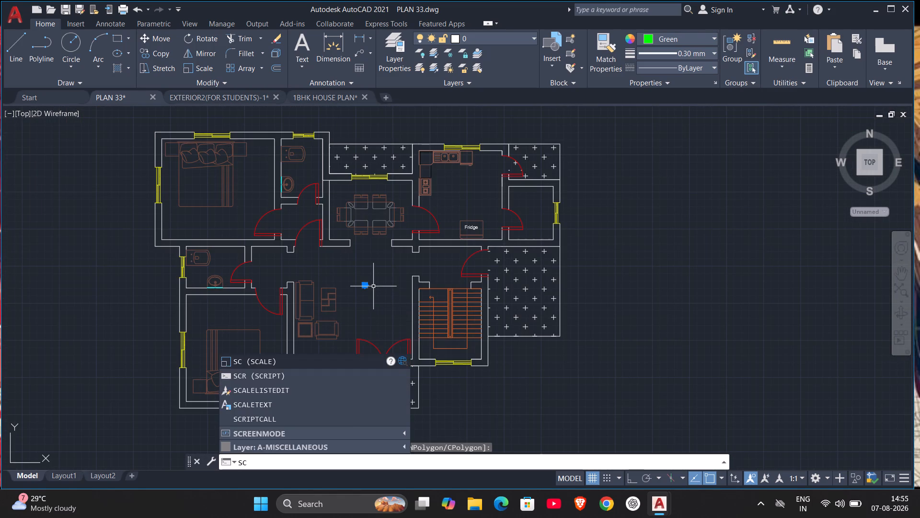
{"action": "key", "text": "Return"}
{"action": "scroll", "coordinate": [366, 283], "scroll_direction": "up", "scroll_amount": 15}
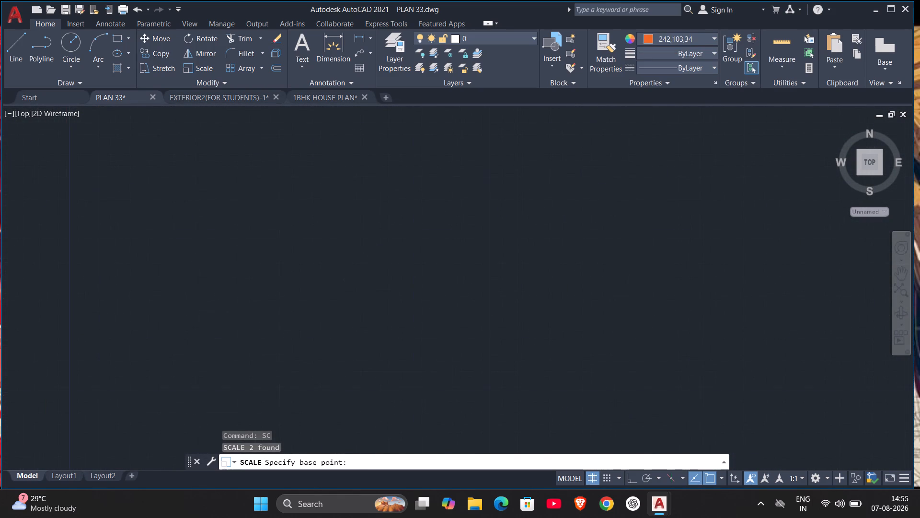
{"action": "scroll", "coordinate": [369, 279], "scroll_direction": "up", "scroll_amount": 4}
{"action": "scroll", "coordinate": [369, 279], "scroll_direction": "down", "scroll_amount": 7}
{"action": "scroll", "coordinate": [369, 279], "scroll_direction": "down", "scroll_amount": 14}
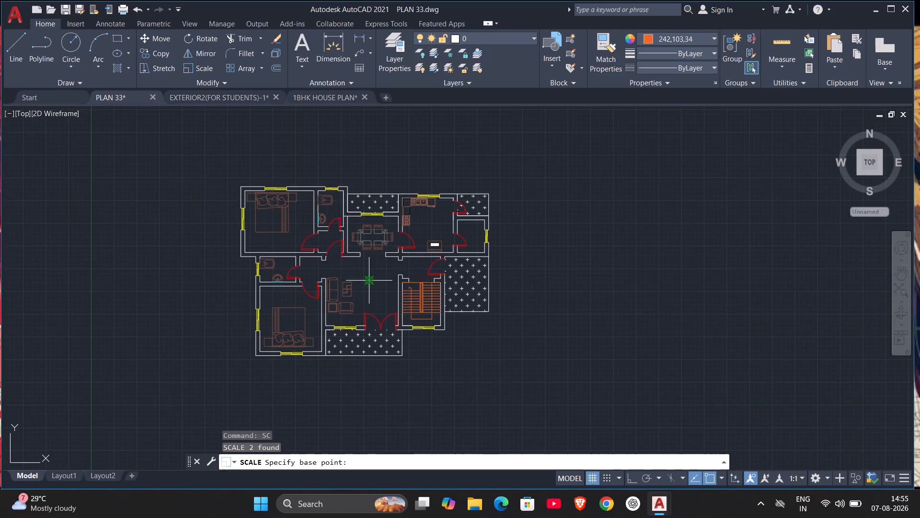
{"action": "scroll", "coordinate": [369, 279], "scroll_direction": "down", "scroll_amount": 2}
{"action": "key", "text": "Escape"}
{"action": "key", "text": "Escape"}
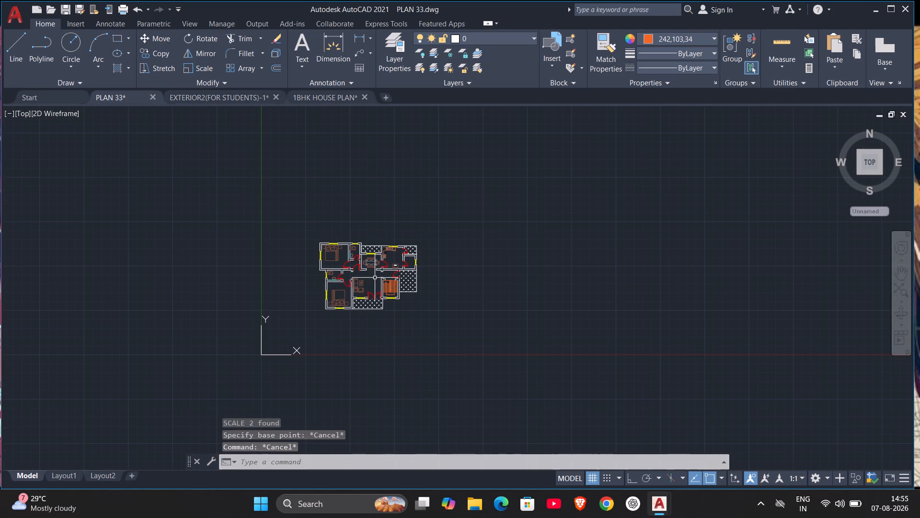
Scale up both overlapping PARKING 4 X 3 m texts in the living room freehand from their upper-left insertion point to room-label size.
{"action": "scroll", "coordinate": [375, 278], "scroll_direction": "up", "scroll_amount": 5}
{"action": "left_click", "coordinate": [252, 249]}
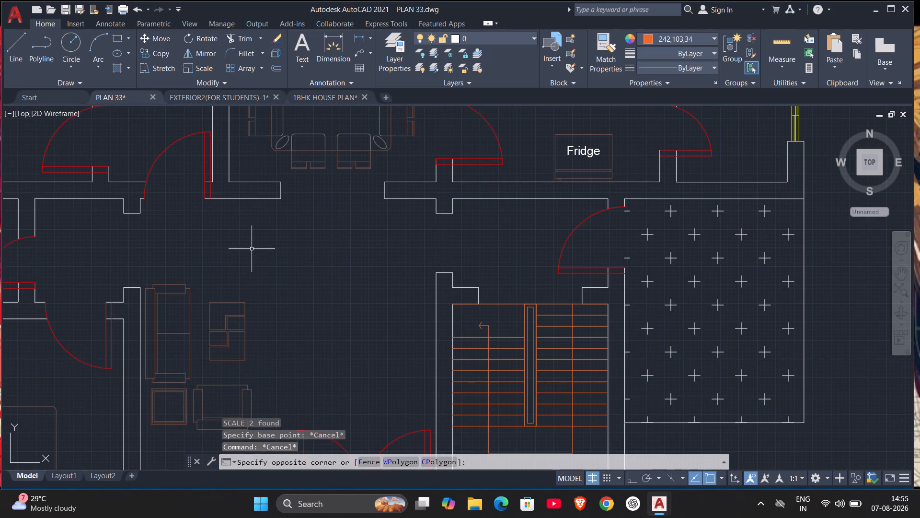
{"action": "left_click", "coordinate": [407, 390]}
{"action": "scroll", "coordinate": [312, 284], "scroll_direction": "up", "scroll_amount": 5}
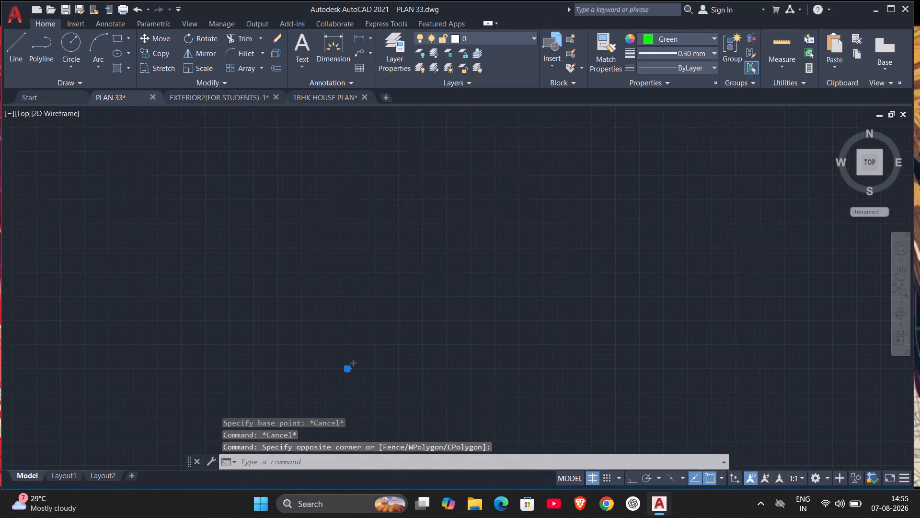
{"action": "scroll", "coordinate": [373, 380], "scroll_direction": "up", "scroll_amount": 1}
{"action": "middle_click_drag", "start_coordinate": [373, 380], "coordinate": [391, 207]}
{"action": "scroll", "coordinate": [391, 258], "scroll_direction": "up", "scroll_amount": 4}
{"action": "scroll", "coordinate": [400, 334], "scroll_direction": "up", "scroll_amount": 1}
{"action": "middle_click_drag", "start_coordinate": [400, 334], "coordinate": [476, 226]}
{"action": "scroll", "coordinate": [369, 285], "scroll_direction": "up", "scroll_amount": 3}
{"action": "middle_click_drag", "start_coordinate": [414, 235], "coordinate": [390, 306]}
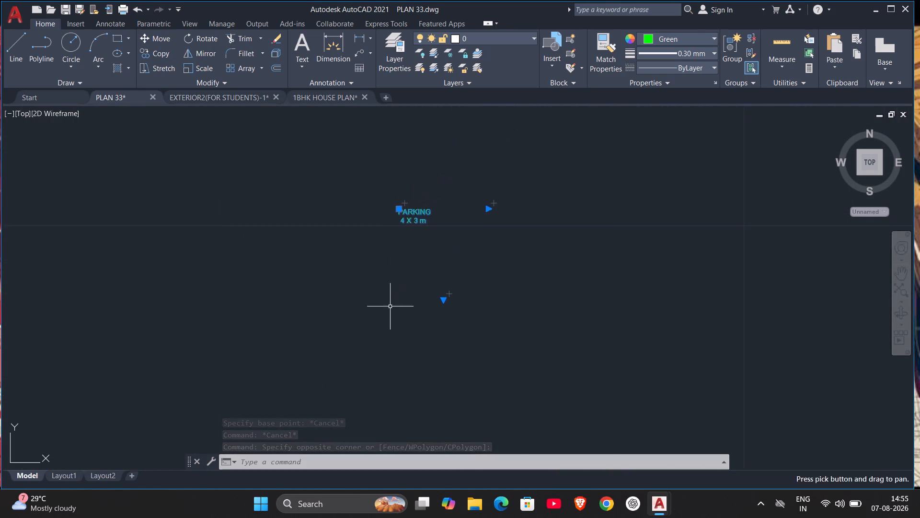
{"action": "scroll", "coordinate": [399, 286], "scroll_direction": "up", "scroll_amount": 4}
{"action": "scroll", "coordinate": [424, 250], "scroll_direction": "down", "scroll_amount": 3}
{"action": "middle_click_drag", "start_coordinate": [425, 251], "coordinate": [426, 324]}
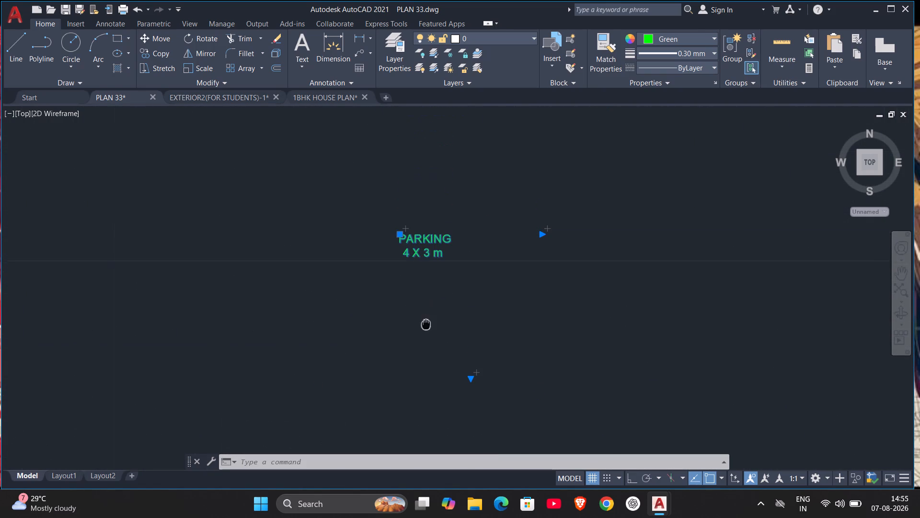
{"action": "middle_click_drag", "start_coordinate": [426, 324], "coordinate": [426, 326]}
{"action": "type", "text": "SC"}
{"action": "key", "text": "Return"}
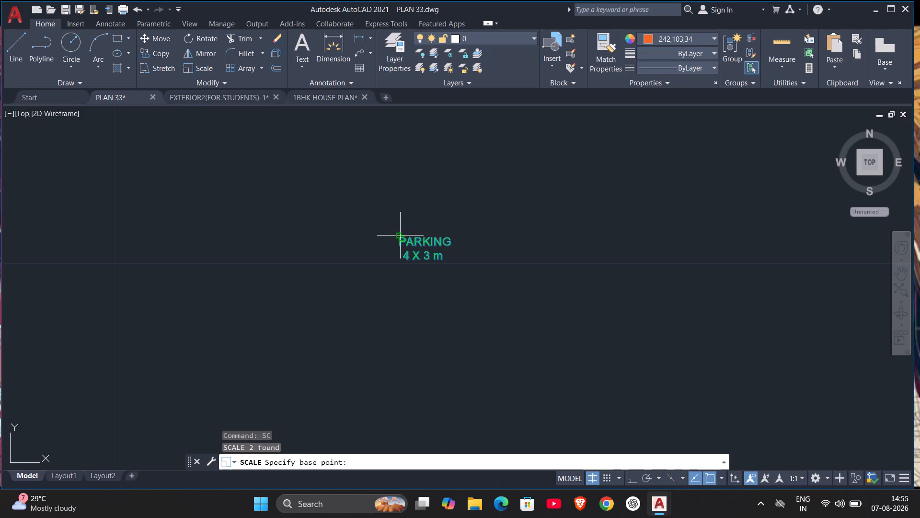
{"action": "left_click", "coordinate": [400, 236]}
{"action": "scroll", "coordinate": [521, 287], "scroll_direction": "down", "scroll_amount": 14}
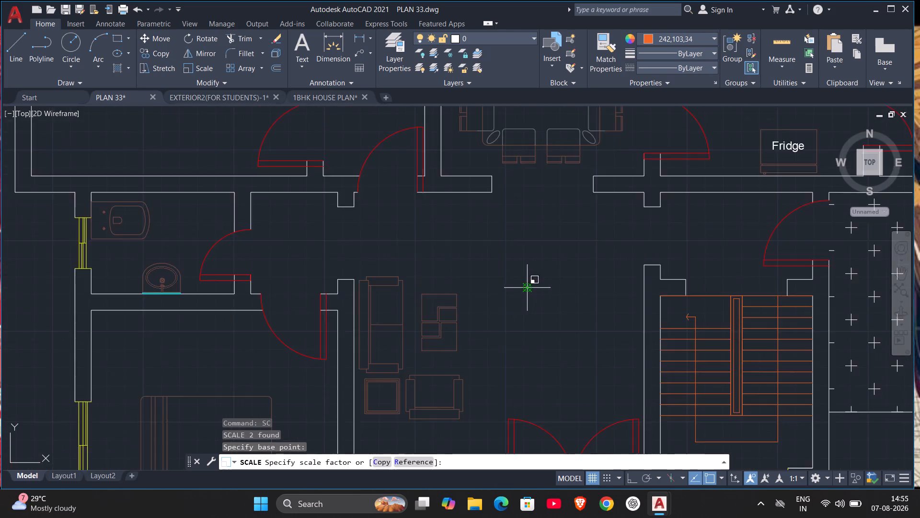
{"action": "scroll", "coordinate": [529, 287], "scroll_direction": "down", "scroll_amount": 7}
{"action": "scroll", "coordinate": [557, 295], "scroll_direction": "up", "scroll_amount": 1}
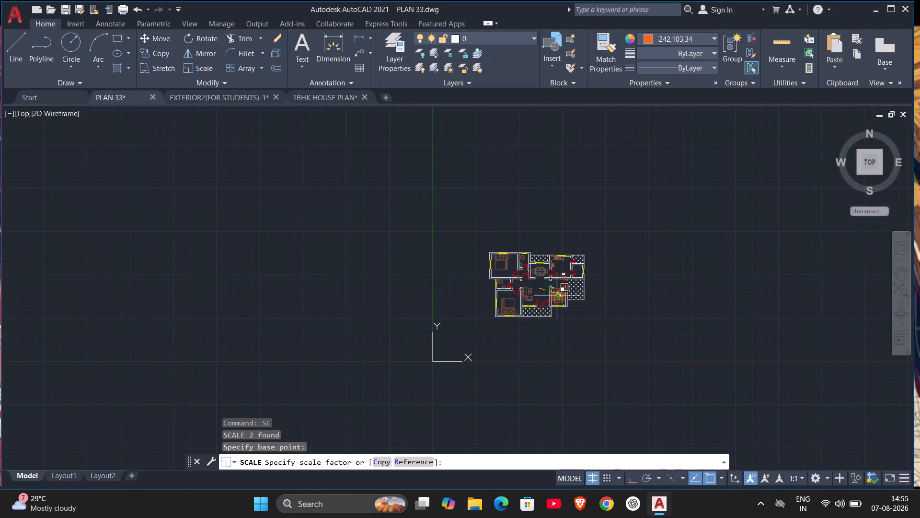
{"action": "scroll", "coordinate": [557, 295], "scroll_direction": "up", "scroll_amount": 1}
{"action": "left_click", "coordinate": [533, 286]}
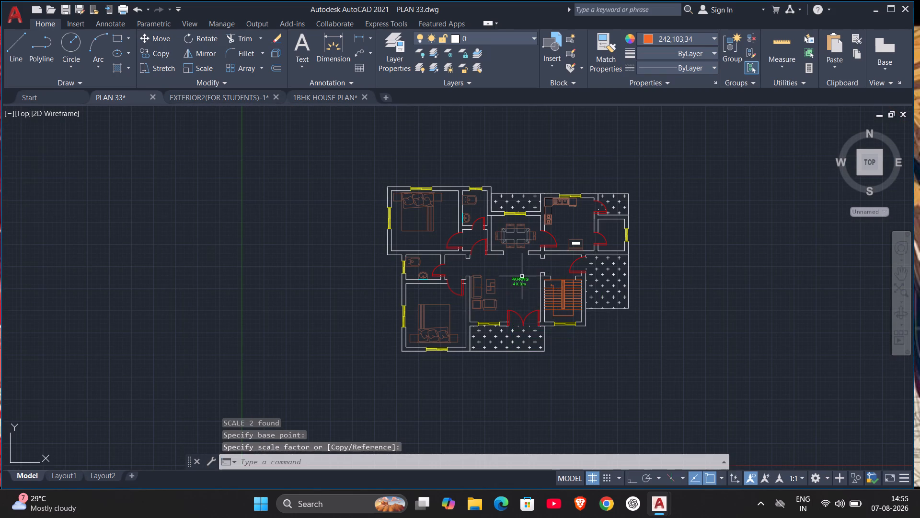
Move one of the two overlapping PARKING texts up and to the left within the living room to separate them.
{"action": "scroll", "coordinate": [522, 278], "scroll_direction": "up", "scroll_amount": 2}
{"action": "left_click", "coordinate": [500, 280]}
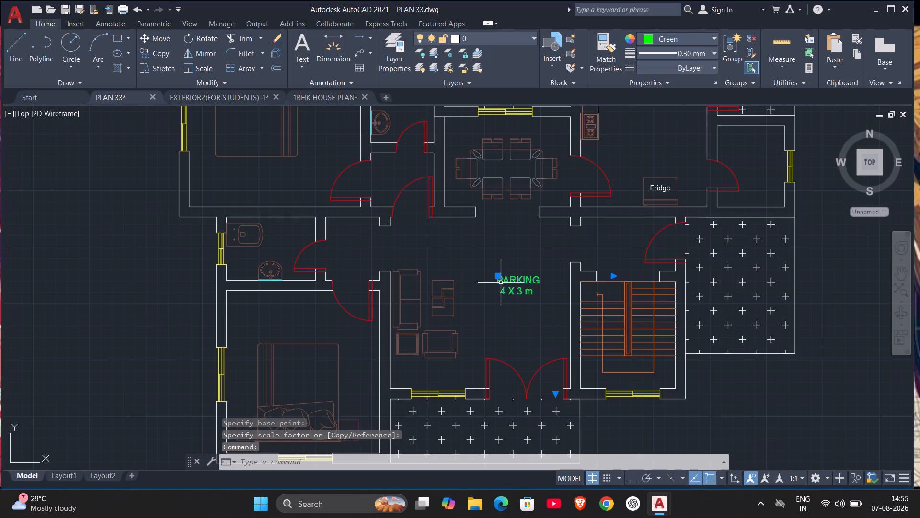
{"action": "left_click_drag", "start_coordinate": [496, 275], "coordinate": [472, 256]}
{"action": "left_click", "coordinate": [472, 254]}
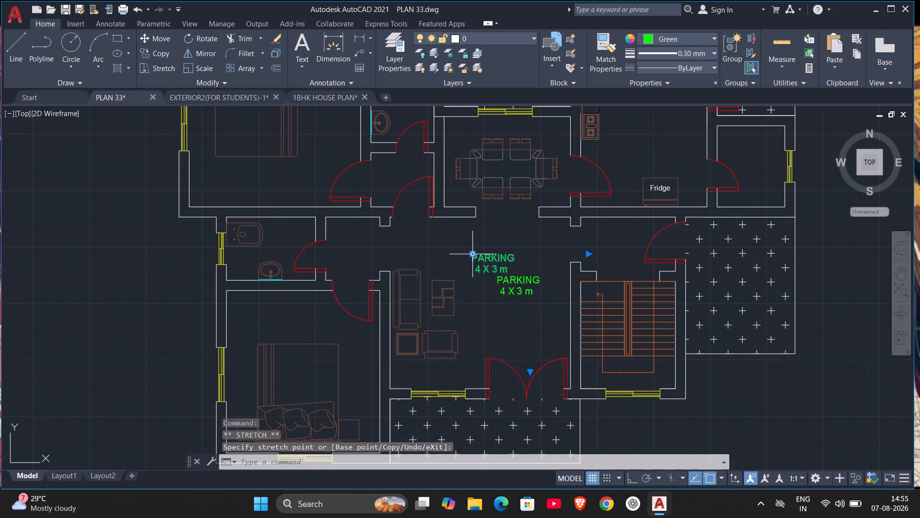
{"action": "key", "text": "Escape"}
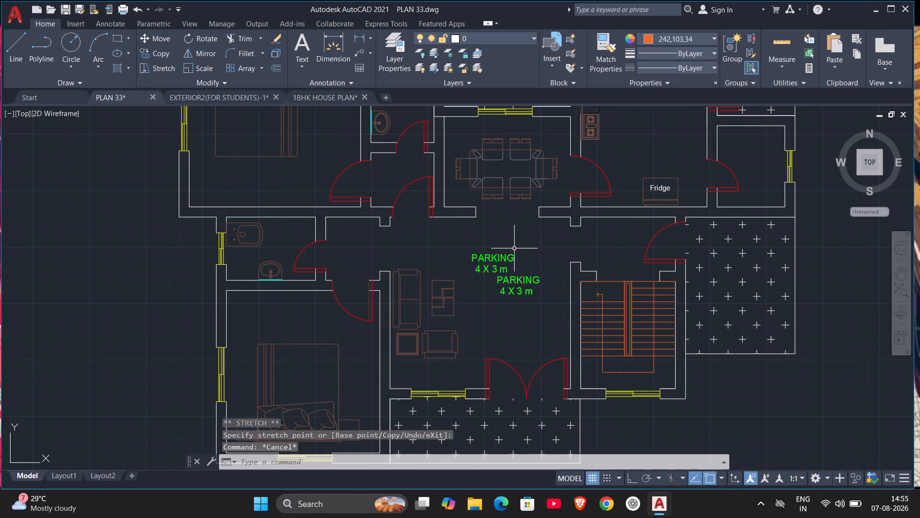
Copy the upper living-room PARKING text into the small dressing area, the passage, the lower bathroom, the lower bedroom and the upper bedroom.
{"action": "scroll", "coordinate": [514, 249], "scroll_direction": "down", "scroll_amount": 1}
{"action": "scroll", "coordinate": [514, 249], "scroll_direction": "up", "scroll_amount": 1}
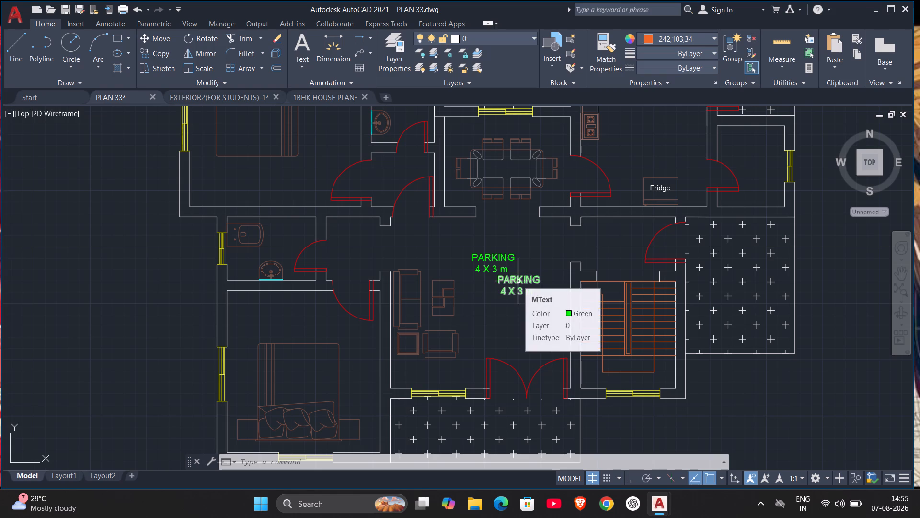
{"action": "left_click", "coordinate": [491, 257]}
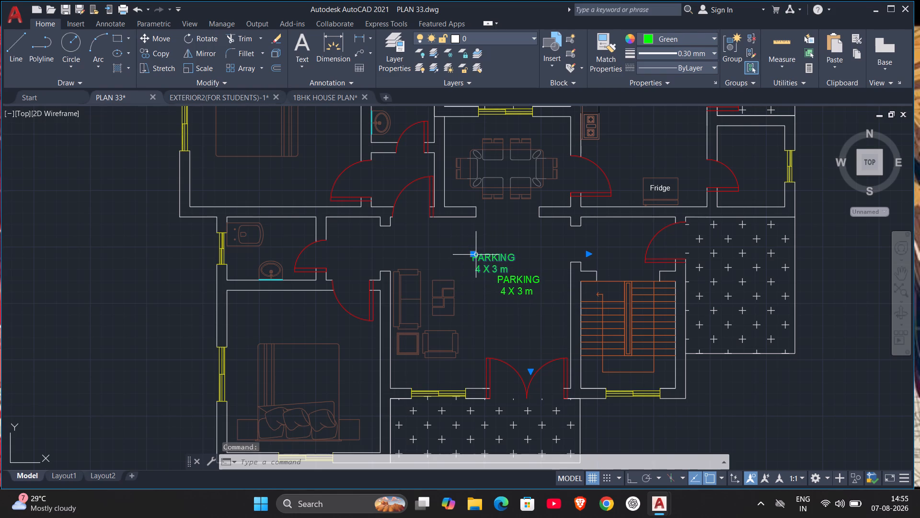
{"action": "key", "text": "c"}
{"action": "key", "text": "o"}
{"action": "key", "text": "Return"}
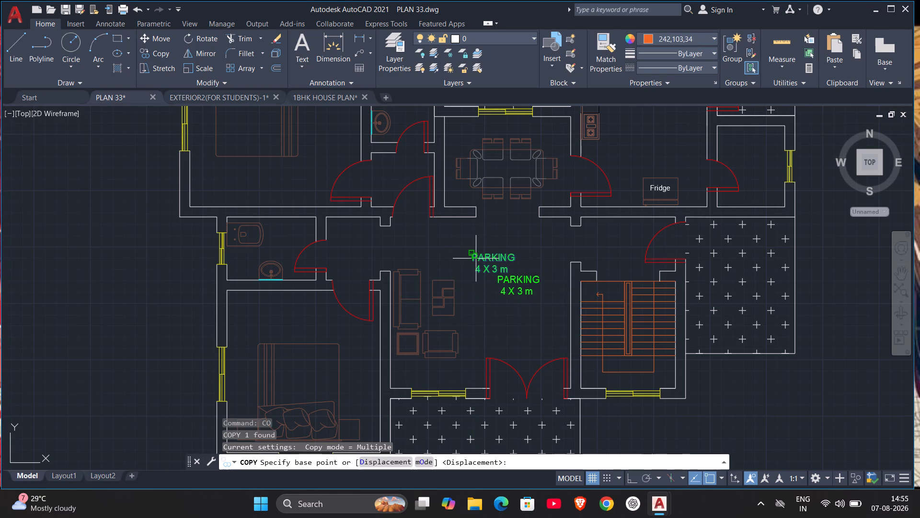
{"action": "left_click", "coordinate": [476, 257]}
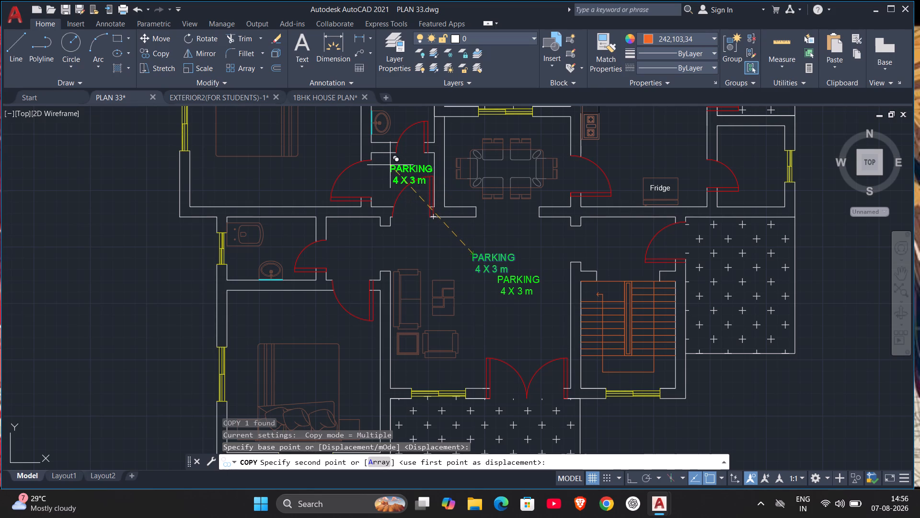
{"action": "left_click", "coordinate": [382, 163]}
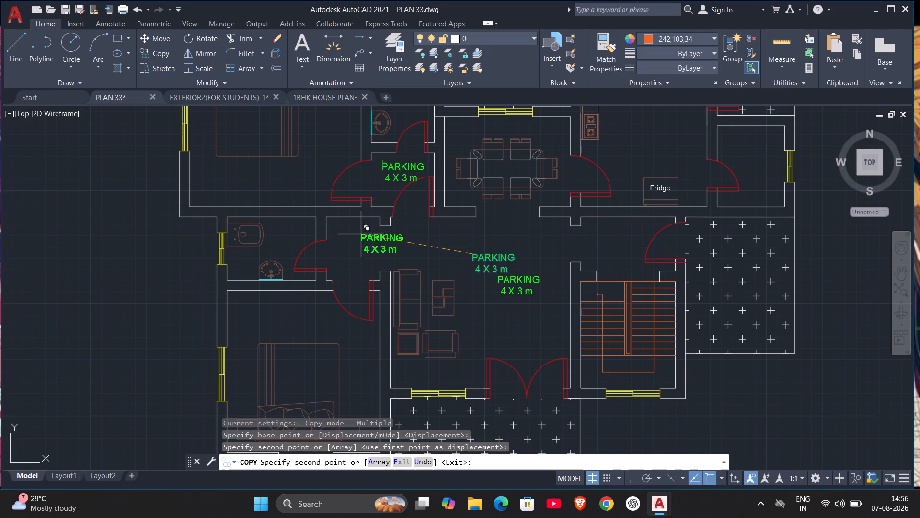
{"action": "left_click", "coordinate": [339, 245]}
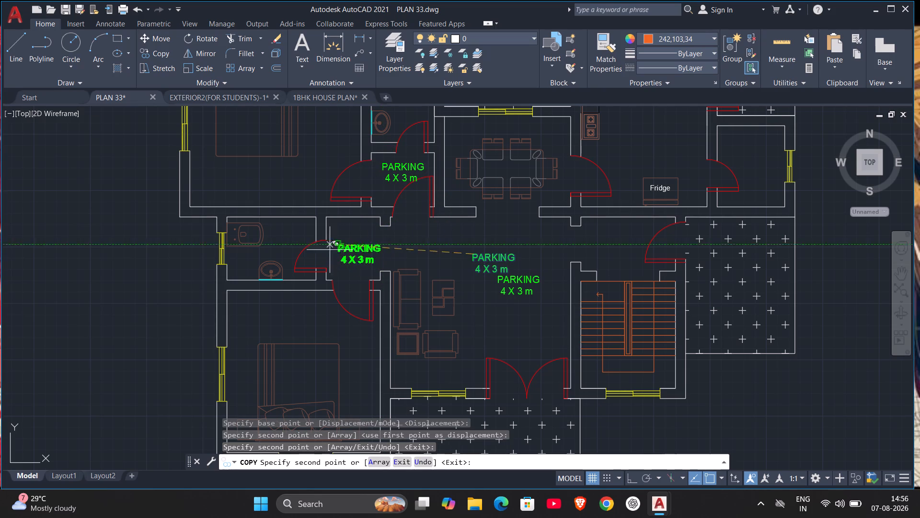
{"action": "left_click", "coordinate": [273, 224]}
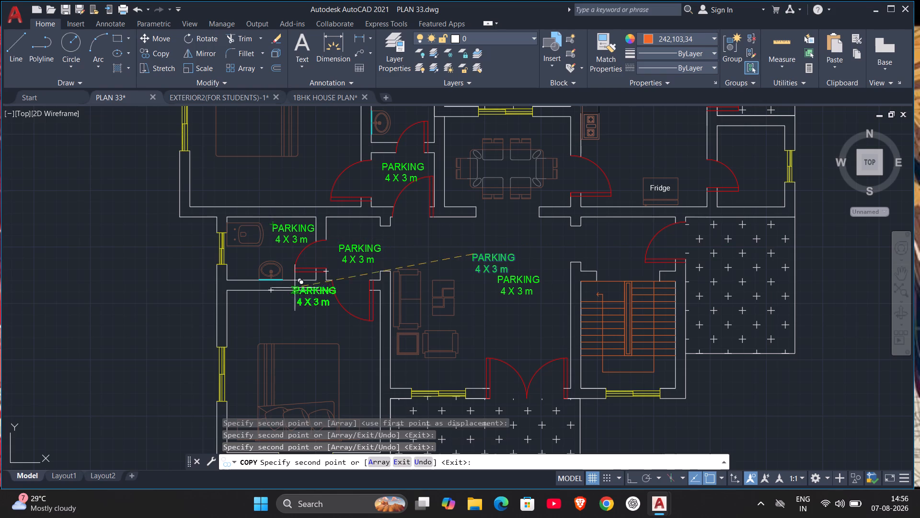
{"action": "left_click", "coordinate": [280, 307]}
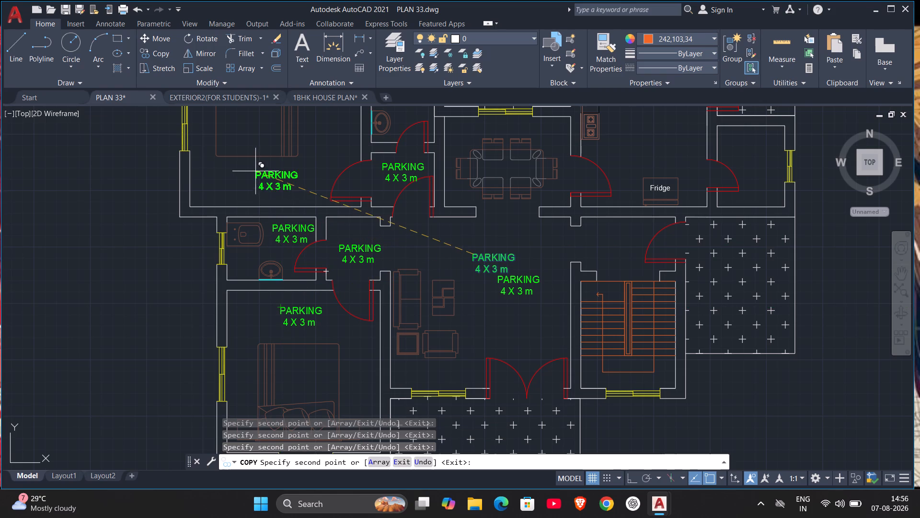
{"action": "left_click", "coordinate": [232, 177]}
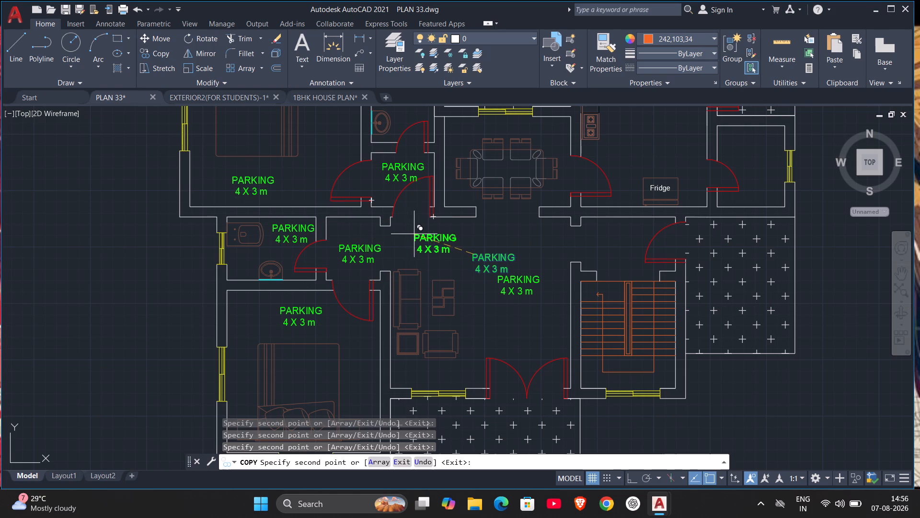
Place further copies of the PARKING text on the hatched front porch, the hatched area beside the staircase, and the staircase's lower landing.
{"action": "middle_click_drag", "start_coordinate": [496, 337], "coordinate": [491, 319]}
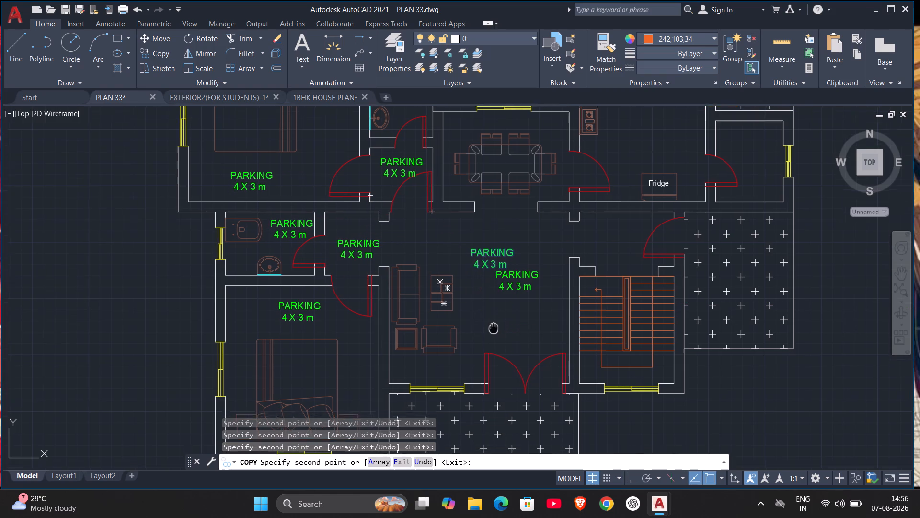
{"action": "middle_click_drag", "start_coordinate": [491, 319], "coordinate": [472, 247]}
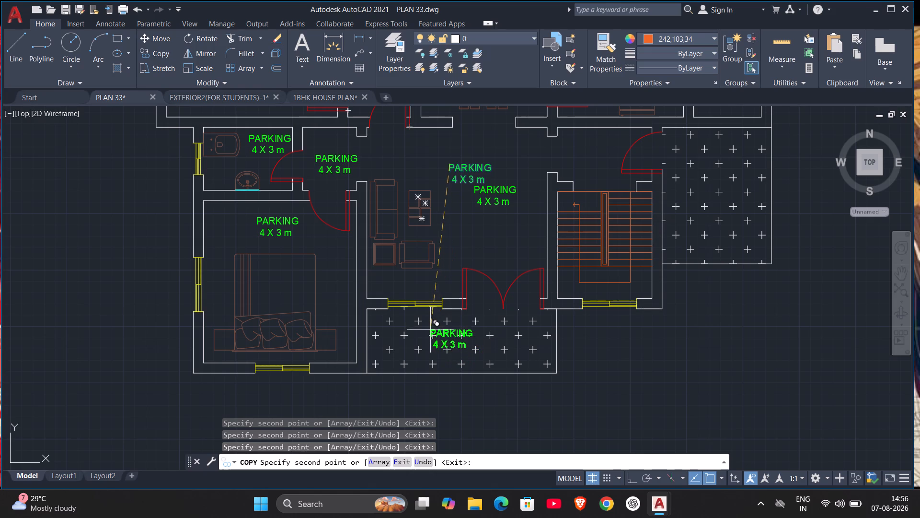
{"action": "left_click", "coordinate": [437, 333]}
{"action": "left_click", "coordinate": [712, 187]}
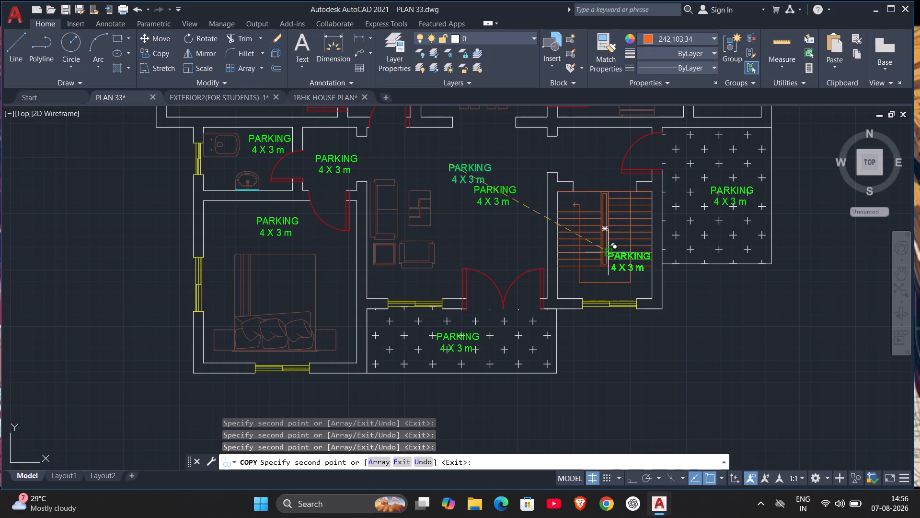
{"action": "left_click", "coordinate": [592, 286]}
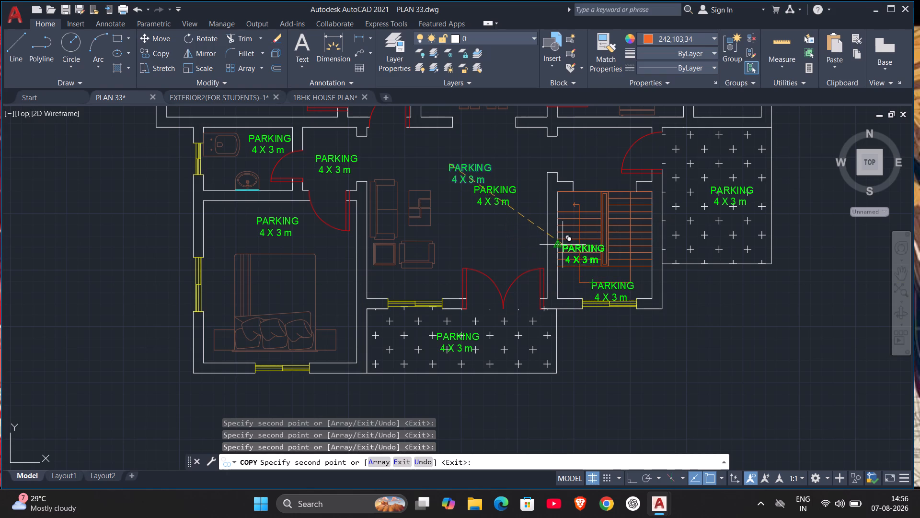
Copy the PARKING text into the small room beside the kitchen, the kitchen, both upper hatched areas and the upper bathroom.
{"action": "middle_click_drag", "start_coordinate": [626, 205], "coordinate": [629, 215]}
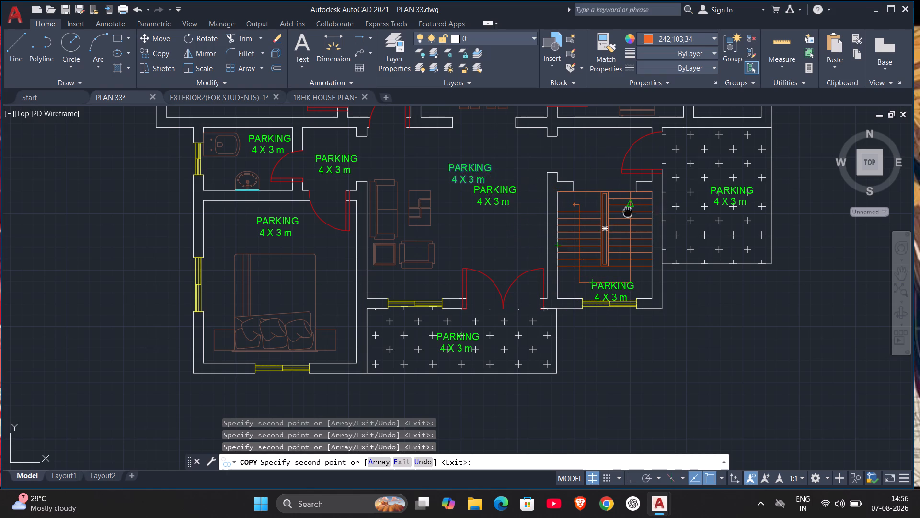
{"action": "middle_click_drag", "start_coordinate": [629, 215], "coordinate": [455, 362]}
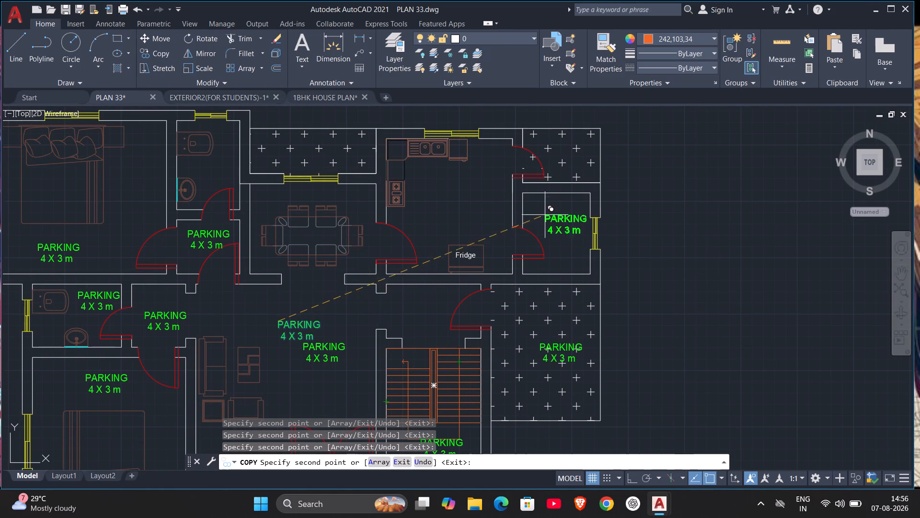
{"action": "left_click", "coordinate": [540, 213]}
{"action": "left_click", "coordinate": [438, 191]}
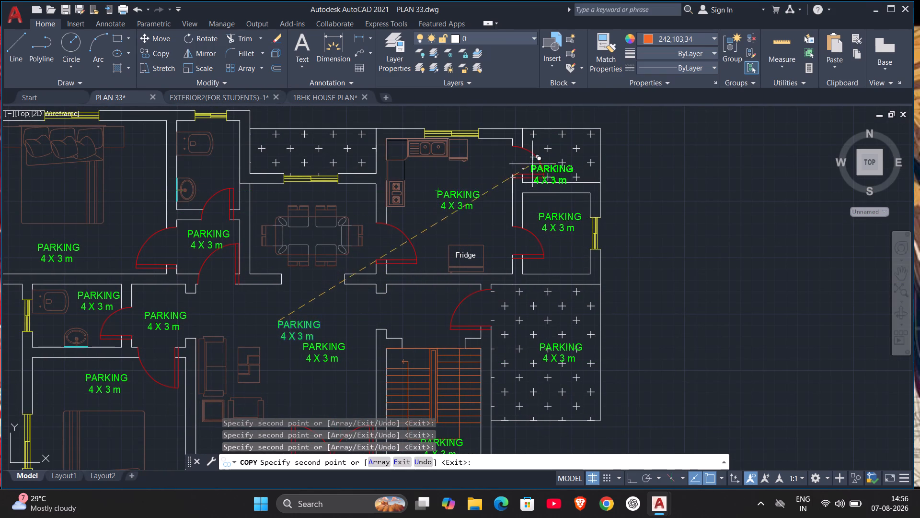
{"action": "left_click", "coordinate": [549, 141]}
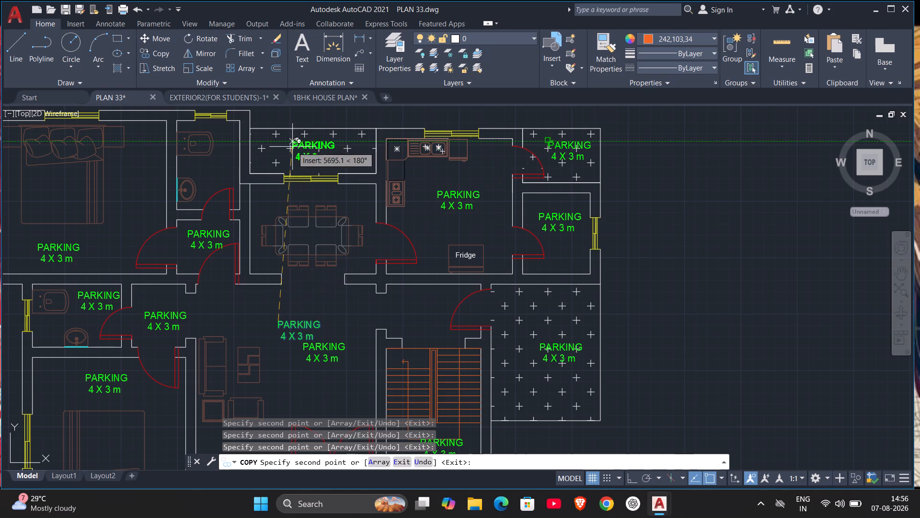
{"action": "left_click", "coordinate": [292, 147]}
{"action": "middle_click_drag", "start_coordinate": [409, 205], "coordinate": [504, 207]}
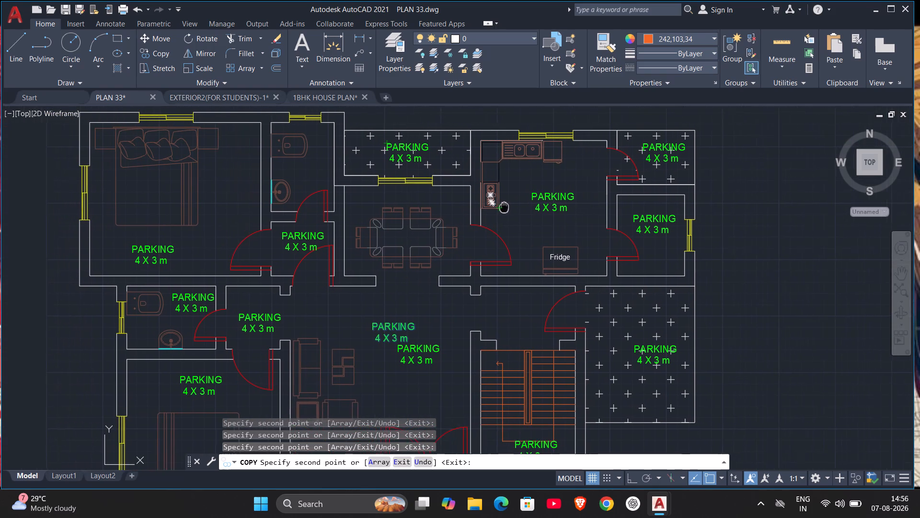
{"action": "middle_click_drag", "start_coordinate": [504, 207], "coordinate": [529, 211]}
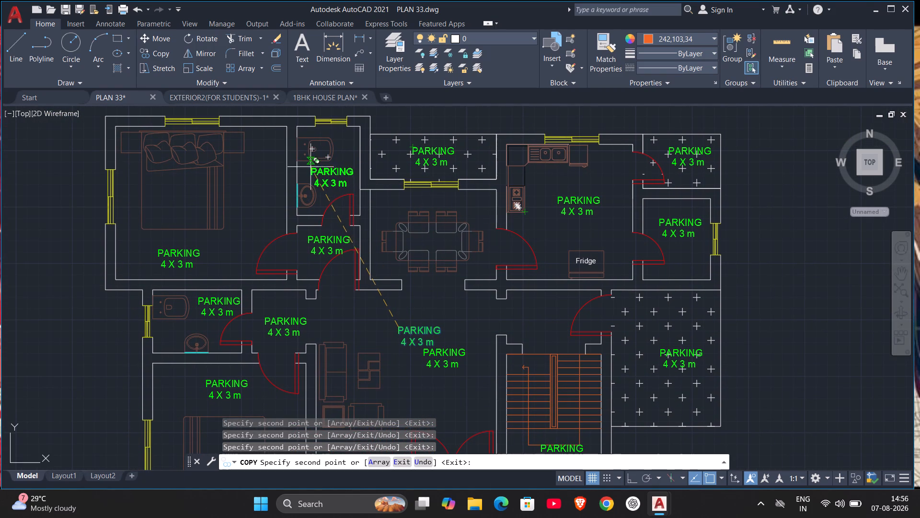
{"action": "left_click", "coordinate": [310, 167]}
{"action": "key", "text": "Escape"}
Replace the upper bedroom's PARKING 4 X 3 m text with the single-line label BED ROOM.
{"action": "scroll", "coordinate": [451, 235], "scroll_direction": "down", "scroll_amount": 1}
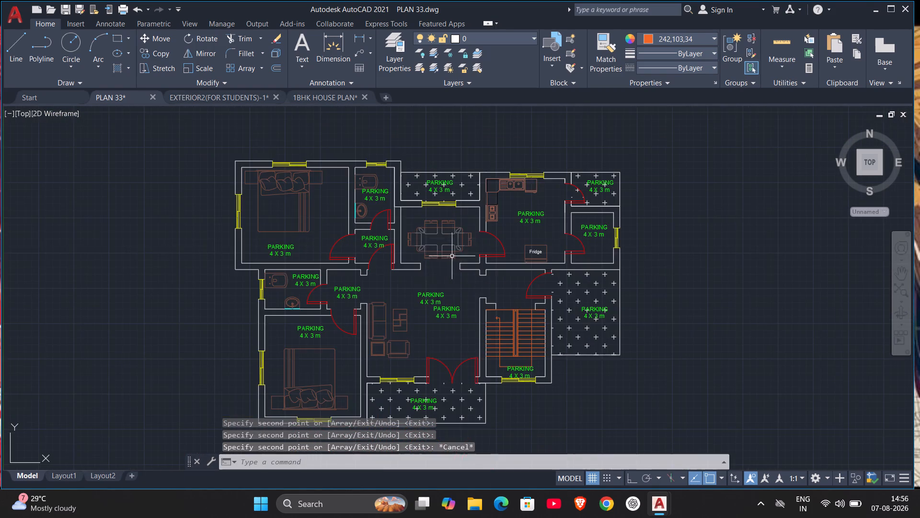
{"action": "middle_click_drag", "start_coordinate": [433, 282], "coordinate": [582, 292]}
{"action": "scroll", "coordinate": [576, 295], "scroll_direction": "up", "scroll_amount": 2}
{"action": "middle_click_drag", "start_coordinate": [452, 265], "coordinate": [634, 370]}
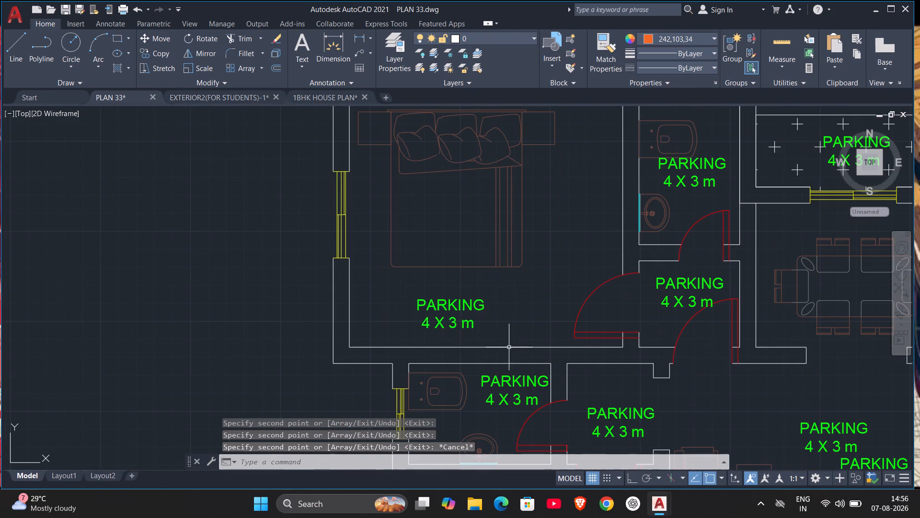
{"action": "left_click", "coordinate": [463, 299]}
{"action": "double_click", "coordinate": [470, 306]}
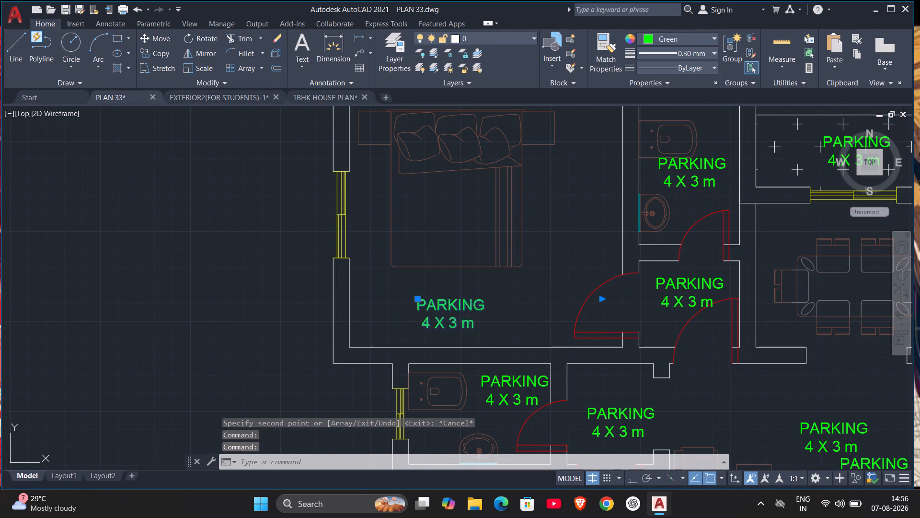
{"action": "left_click_drag", "start_coordinate": [480, 321], "coordinate": [469, 321]}
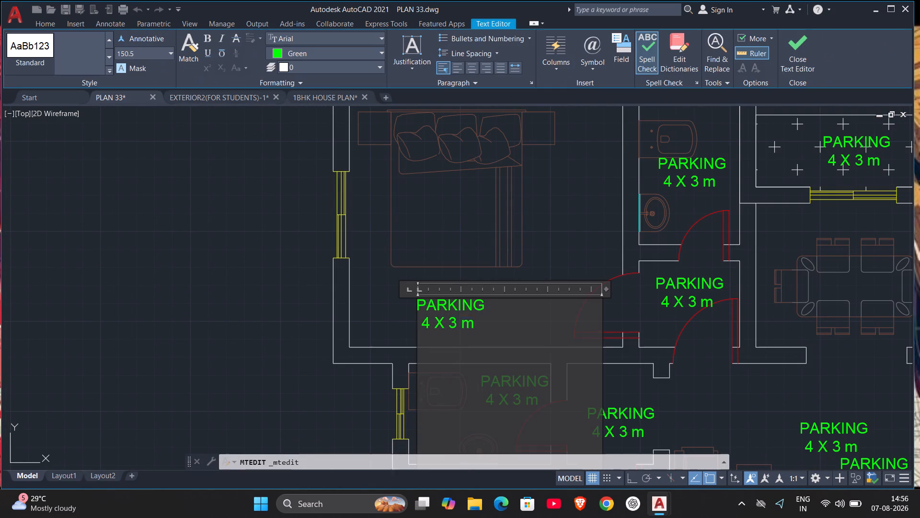
{"action": "left_click_drag", "start_coordinate": [469, 321], "coordinate": [373, 335]}
{"action": "key", "text": "BackSpace"}
{"action": "left_click_drag", "start_coordinate": [478, 301], "coordinate": [454, 308]}
{"action": "left_click_drag", "start_coordinate": [492, 305], "coordinate": [350, 306]}
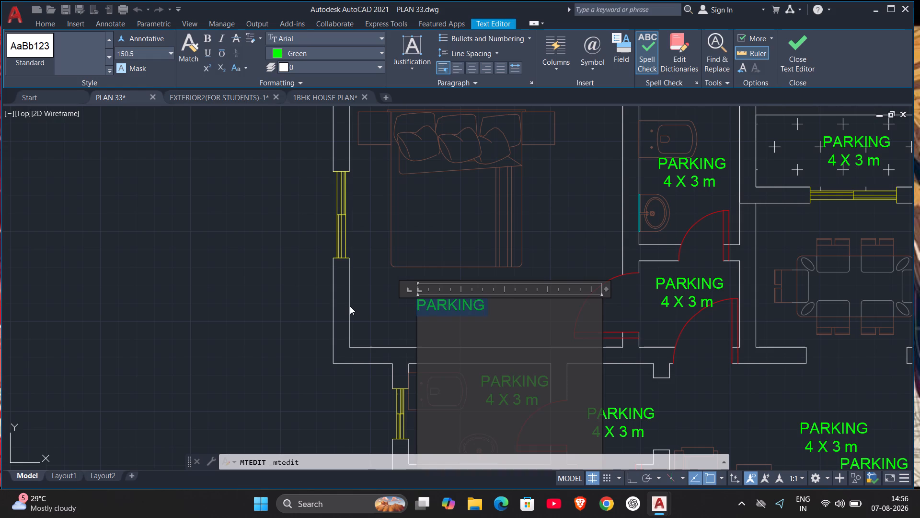
{"action": "key", "text": "BackSpace"}
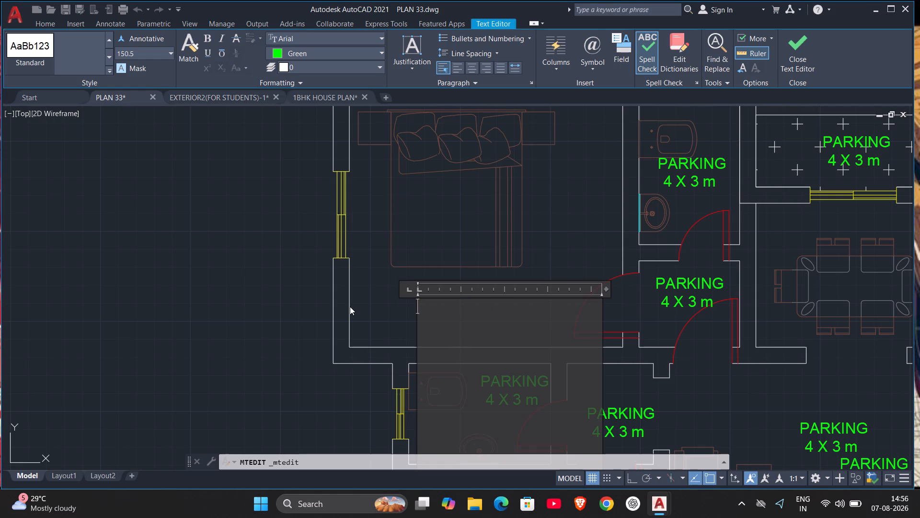
{"action": "type", "text": "BED"}
{"action": "key", "text": "space"}
{"action": "type", "text": "ROOM"}
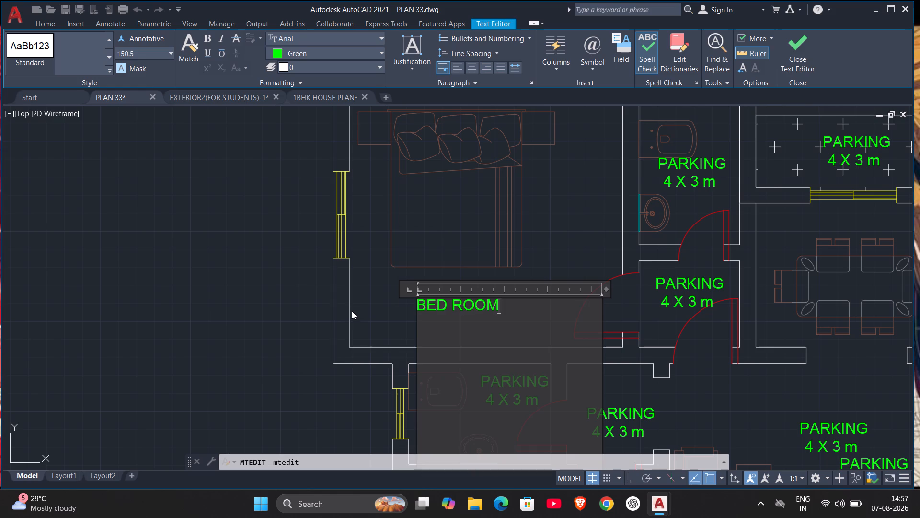
{"action": "left_click", "coordinate": [583, 234]}
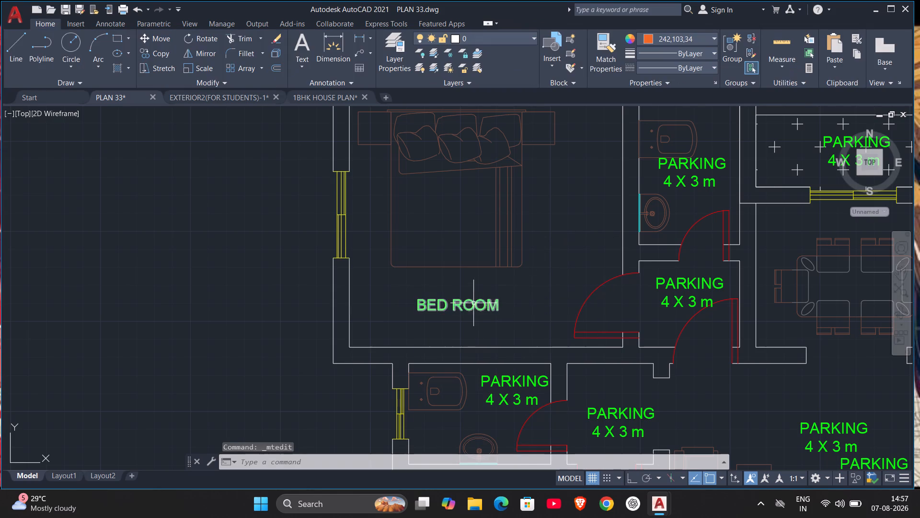
Move the BED ROOM label slightly upward, closer to the bed in the upper bedroom.
{"action": "left_click", "coordinate": [473, 303]}
{"action": "left_click_drag", "start_coordinate": [415, 299], "coordinate": [416, 290]}
{"action": "left_click", "coordinate": [416, 289]}
{"action": "scroll", "coordinate": [497, 271], "scroll_direction": "down", "scroll_amount": 2}
{"action": "key", "text": "Escape"}
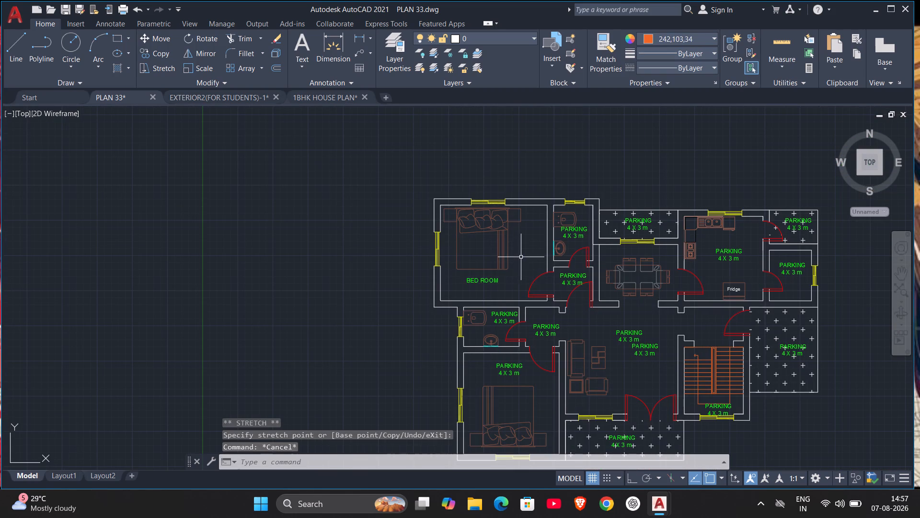
Delete the 4 X 3 m line from the kitchen's PARKING text and select the remaining word for replacement.
{"action": "scroll", "coordinate": [579, 232], "scroll_direction": "up", "scroll_amount": 1}
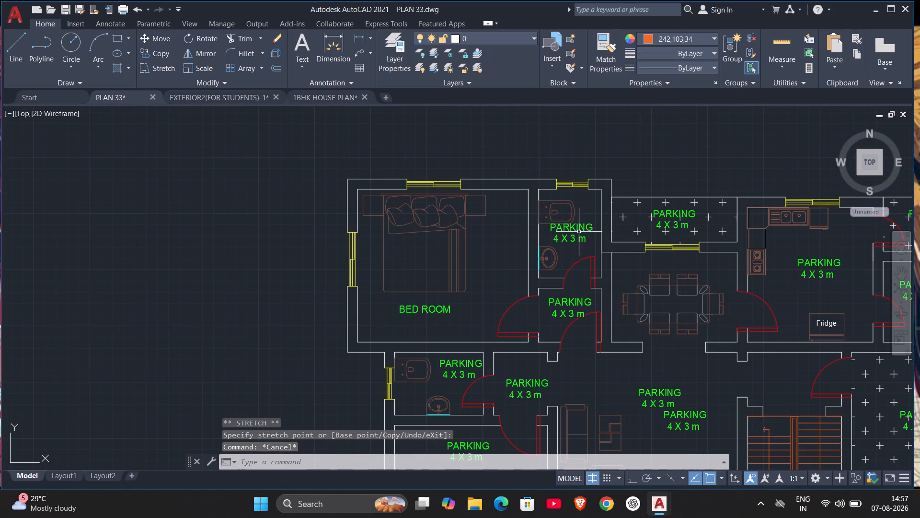
{"action": "middle_click_drag", "start_coordinate": [656, 250], "coordinate": [462, 273]}
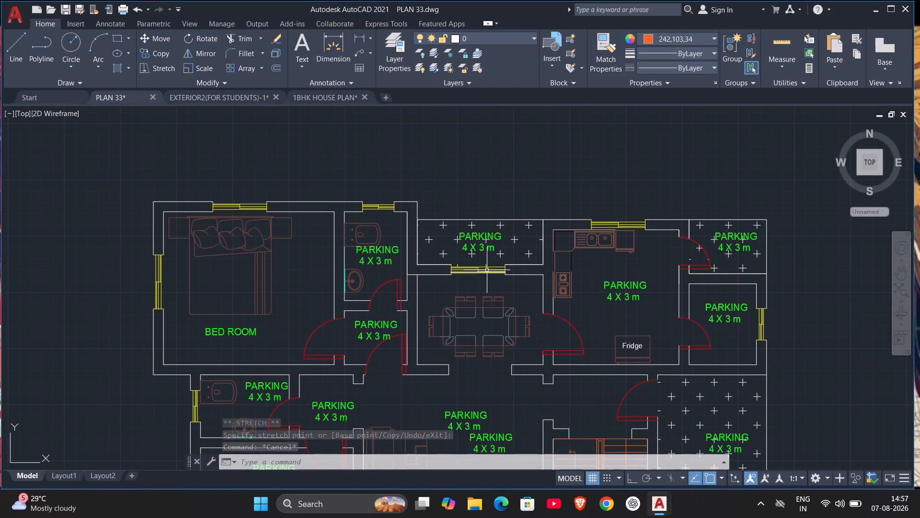
{"action": "left_click", "coordinate": [623, 286]}
{"action": "double_click", "coordinate": [627, 290]}
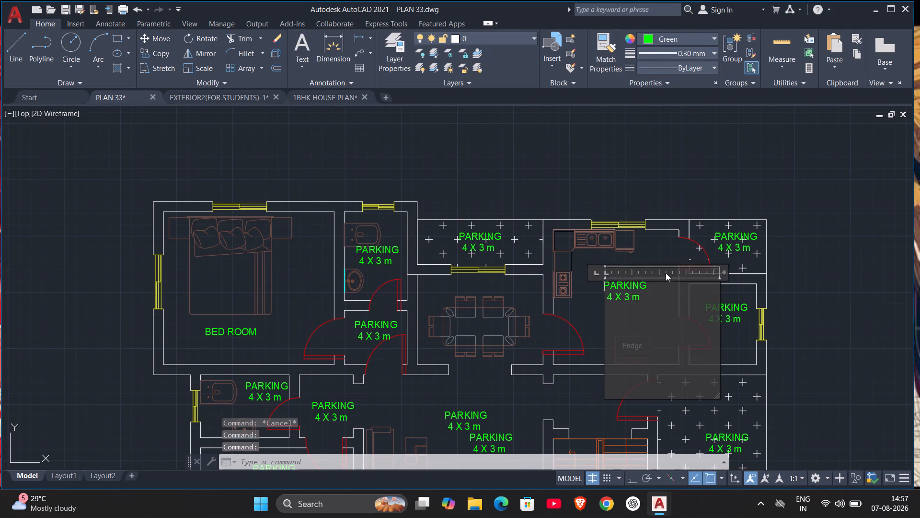
{"action": "left_click_drag", "start_coordinate": [647, 283], "coordinate": [556, 297]}
{"action": "left_click_drag", "start_coordinate": [638, 294], "coordinate": [634, 294]}
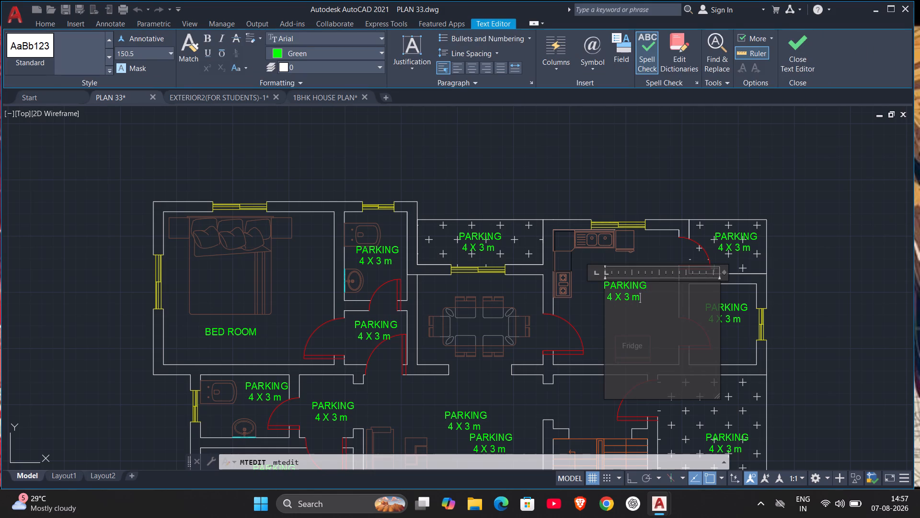
{"action": "left_click_drag", "start_coordinate": [634, 294], "coordinate": [534, 312]}
{"action": "key", "text": "BackSpace"}
{"action": "left_click_drag", "start_coordinate": [648, 283], "coordinate": [568, 294]}
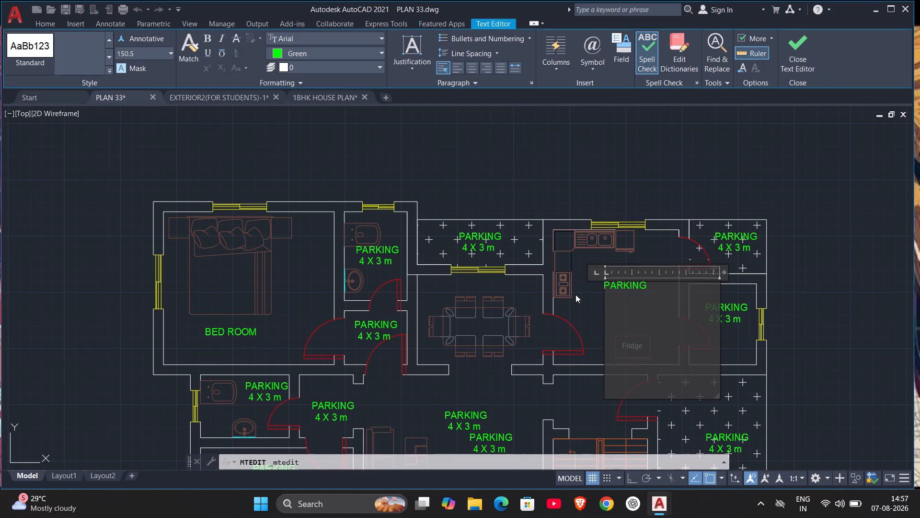
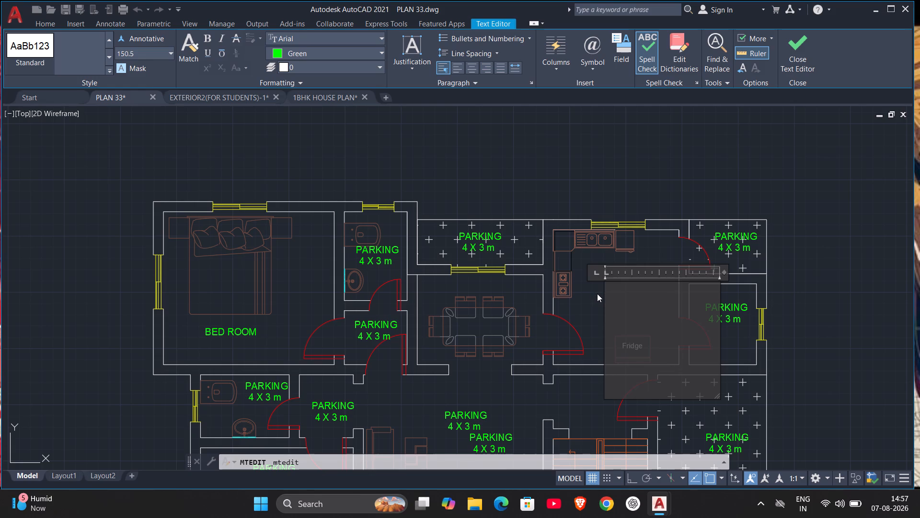
Replace the kitchen's placeholder with the two-line label KITCHEN and 2800 X 3000mm.
{"action": "type", "text": "KITCHEN"}
{"action": "key", "text": "Return"}
{"action": "key", "text": "2"}
{"action": "type", "text": "800"}
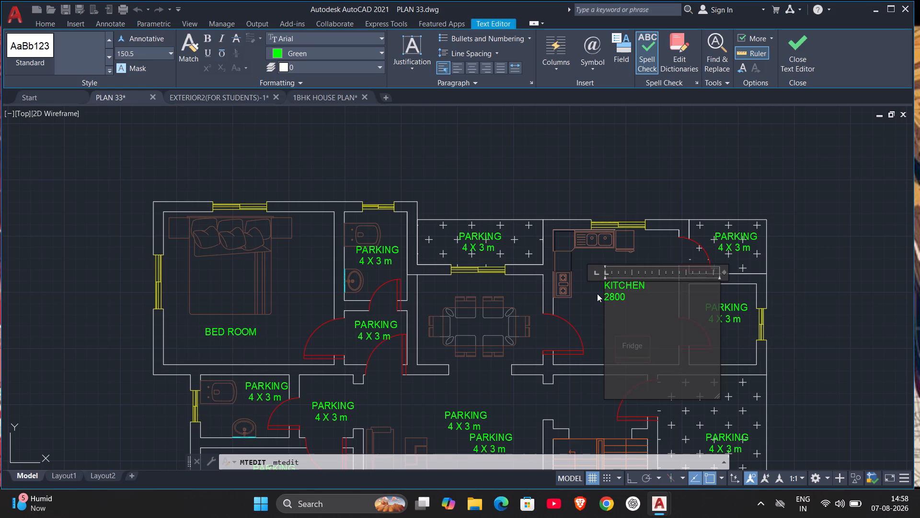
{"action": "key", "text": "space"}
{"action": "type", "text": "X"}
{"action": "key", "text": "space"}
{"action": "type", "text": "3000"}
{"action": "key", "text": "space"}
{"action": "key", "text": "BackSpace"}
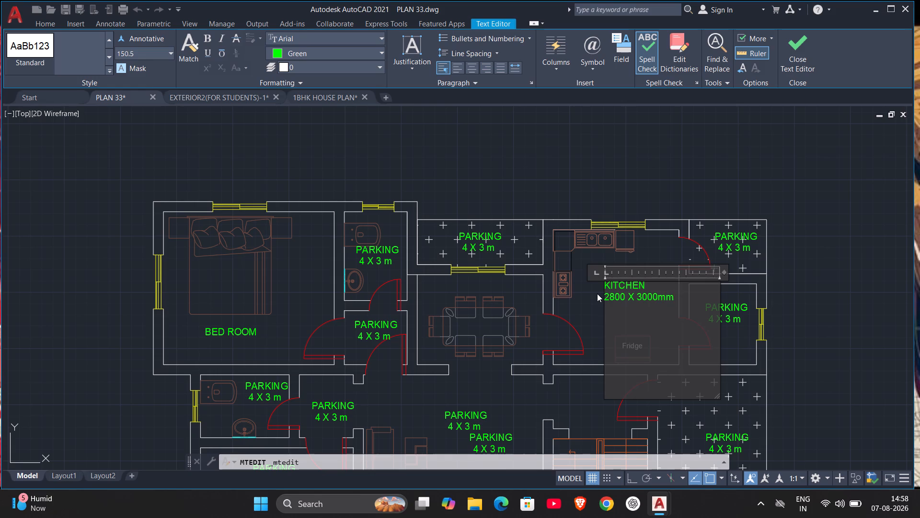
{"action": "left_click", "coordinate": [590, 316]}
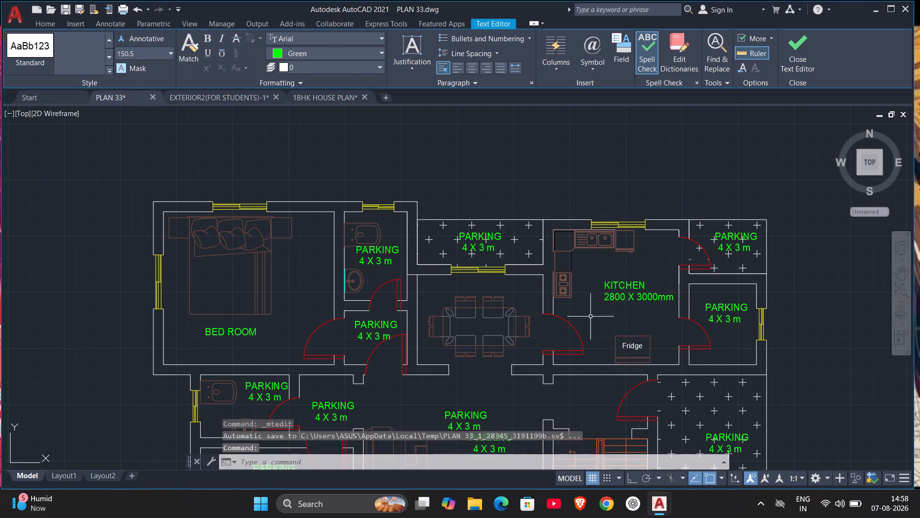
Indent the word KITCHEN with four leading spaces so it sits centred above its dimension line.
{"action": "left_click_drag", "start_coordinate": [626, 288], "coordinate": [605, 275]}
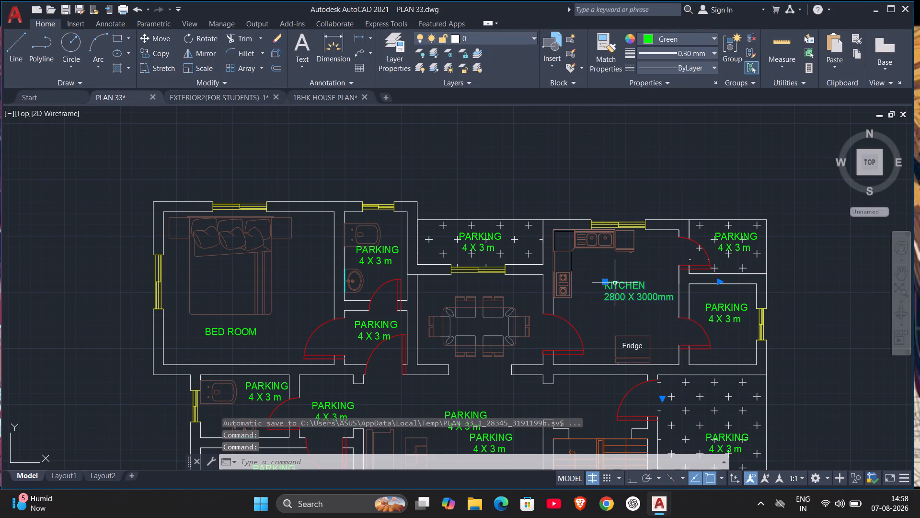
{"action": "double_click", "coordinate": [626, 285]}
{"action": "double_click", "coordinate": [638, 283]}
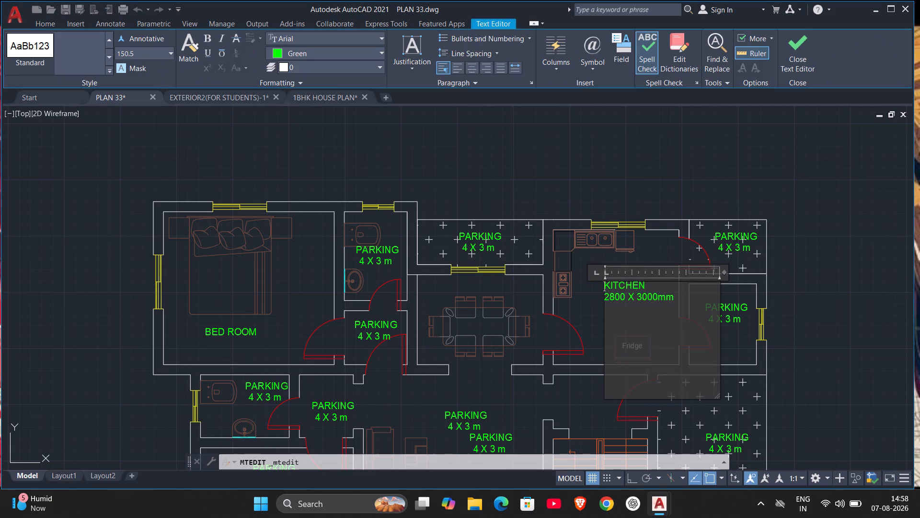
{"action": "left_click", "coordinate": [601, 284]}
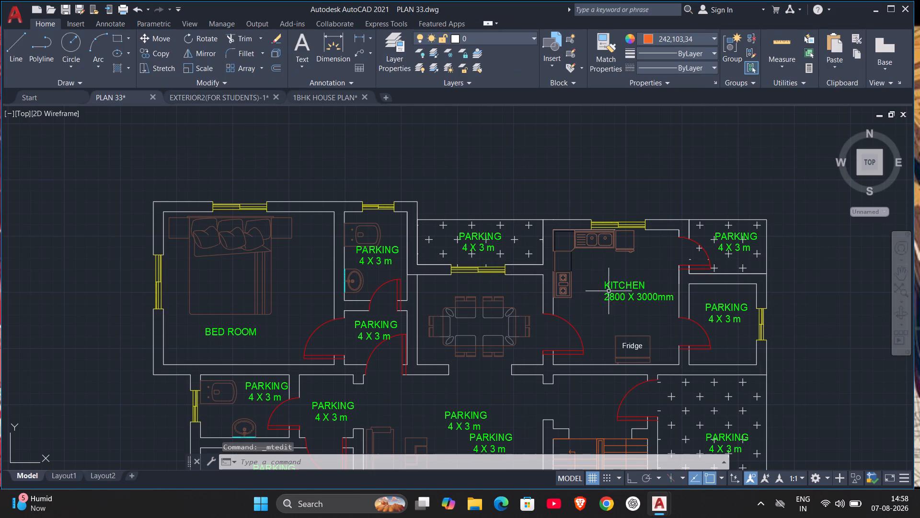
{"action": "double_click", "coordinate": [621, 287]}
{"action": "left_click", "coordinate": [645, 284]}
{"action": "double_click", "coordinate": [634, 284]}
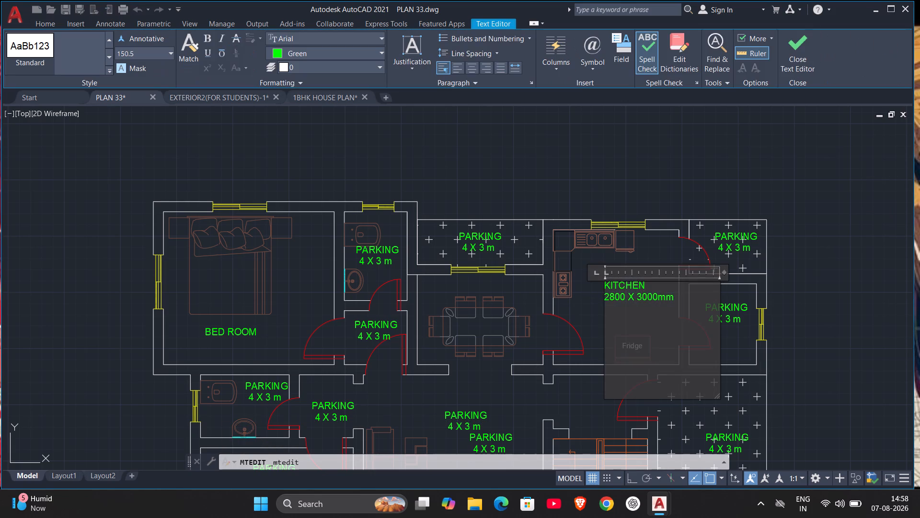
{"action": "key", "text": "space"}
{"action": "key", "text": "space"}
{"action": "key", "text": "space"}
{"action": "key", "text": "space"}
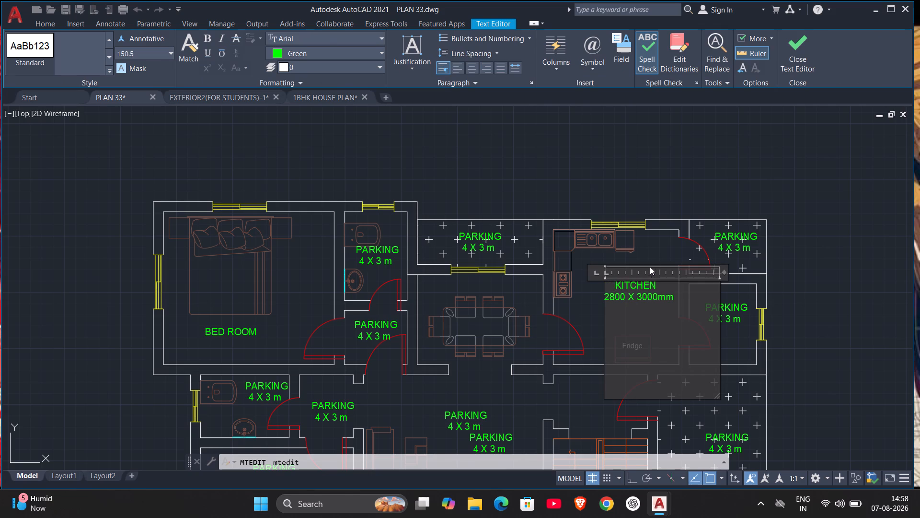
{"action": "left_click", "coordinate": [653, 254]}
Move the two-line KITCHEN label up and left within the kitchen, closer to the stove and sink.
{"action": "left_click_drag", "start_coordinate": [640, 284], "coordinate": [630, 277]}
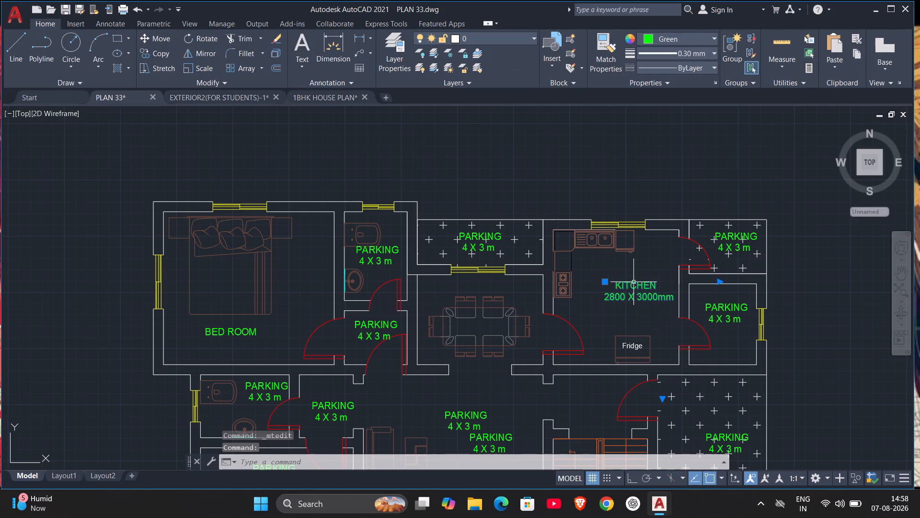
{"action": "left_click_drag", "start_coordinate": [633, 283], "coordinate": [616, 270]}
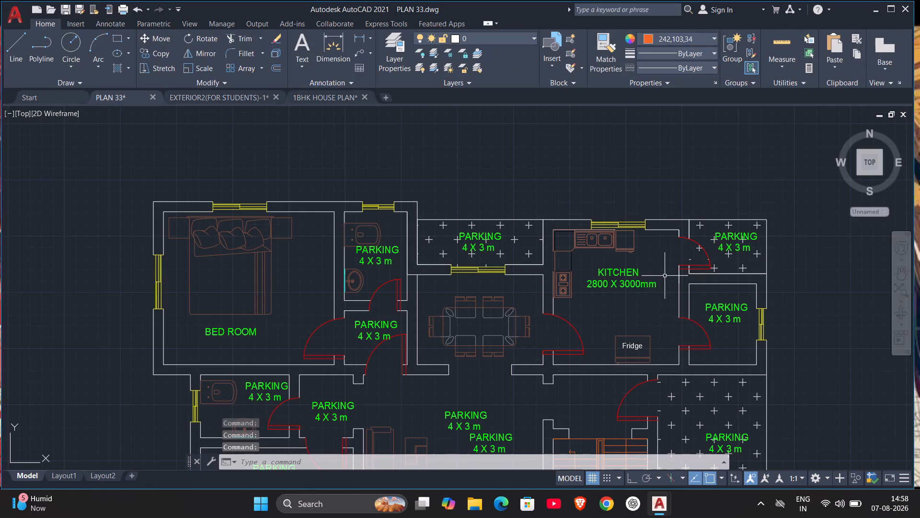
Scale the KITCHEN label down, picking the base point and scale factor freehand near the text.
{"action": "left_click", "coordinate": [609, 270]}
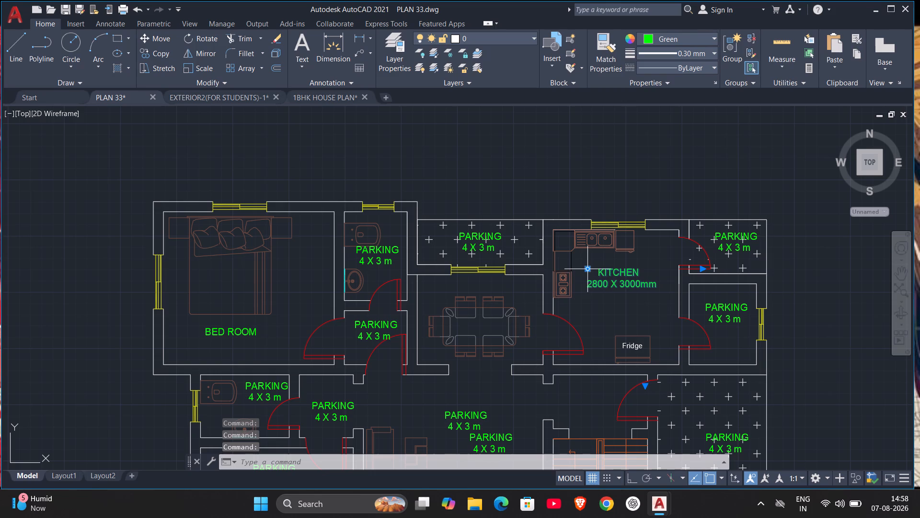
{"action": "type", "text": "sc"}
{"action": "key", "text": "Return"}
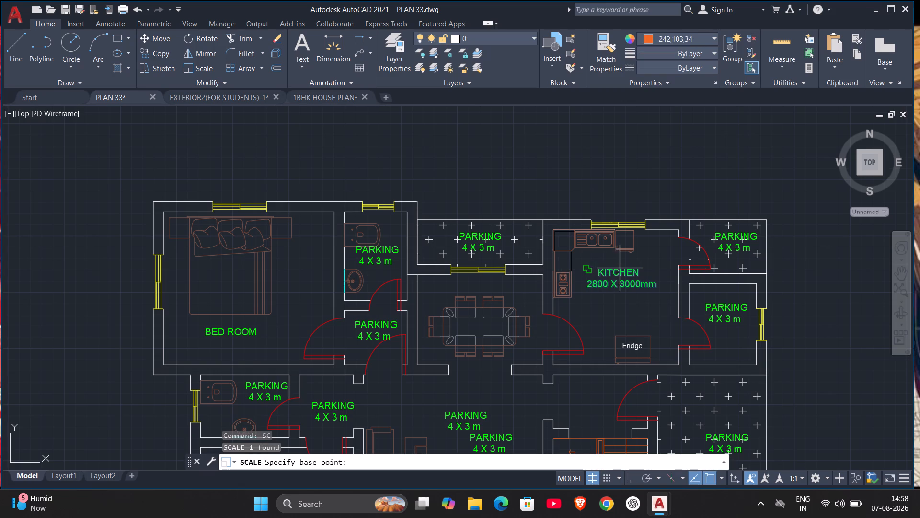
{"action": "left_click", "coordinate": [600, 268]}
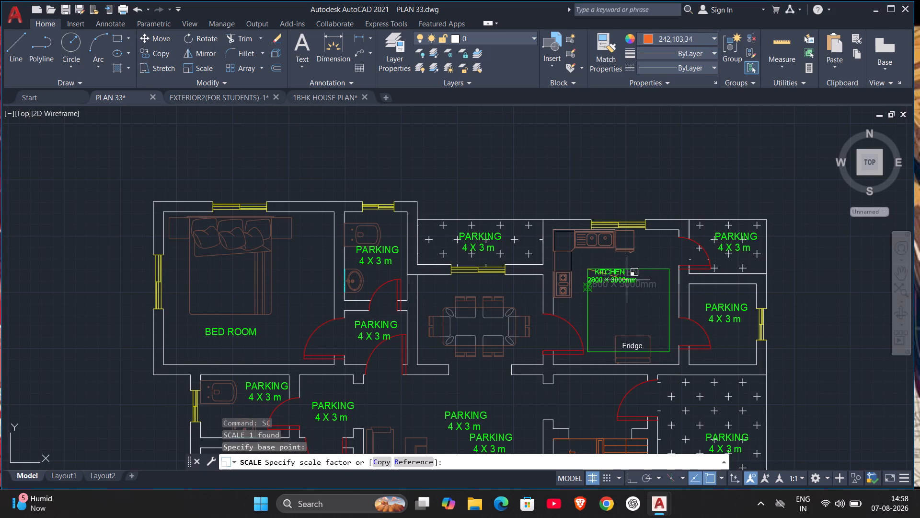
{"action": "left_click", "coordinate": [625, 279]}
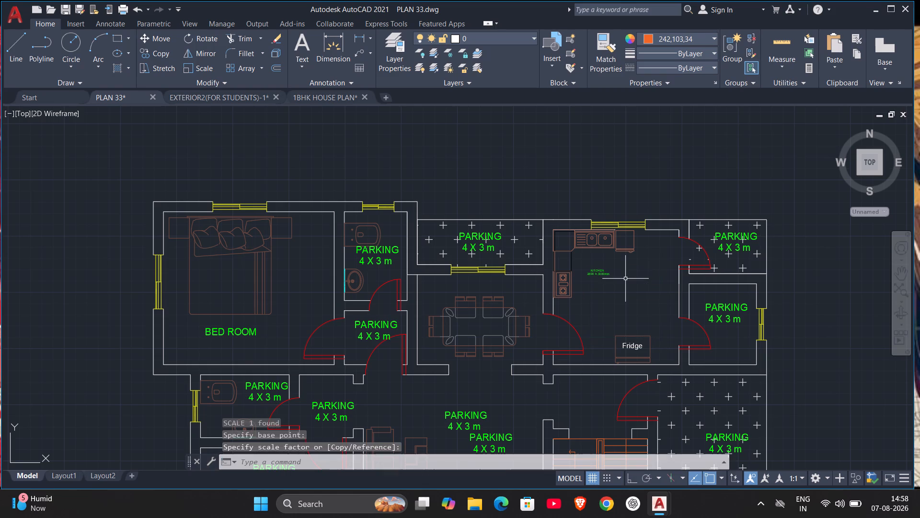
Scale the tiny KITCHEN label up freehand to about two-thirds the size of the neighbouring PARKING texts.
{"action": "left_click", "coordinate": [600, 270]}
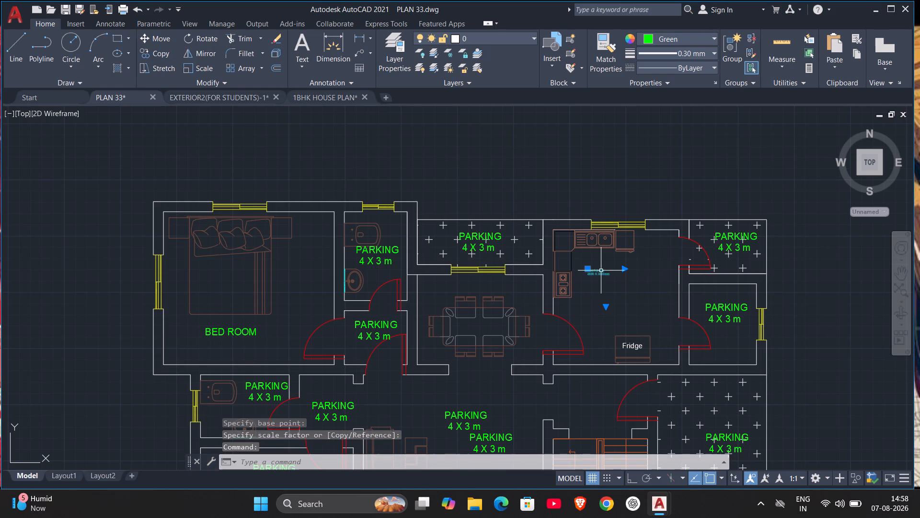
{"action": "type", "text": "sc"}
{"action": "key", "text": "Return"}
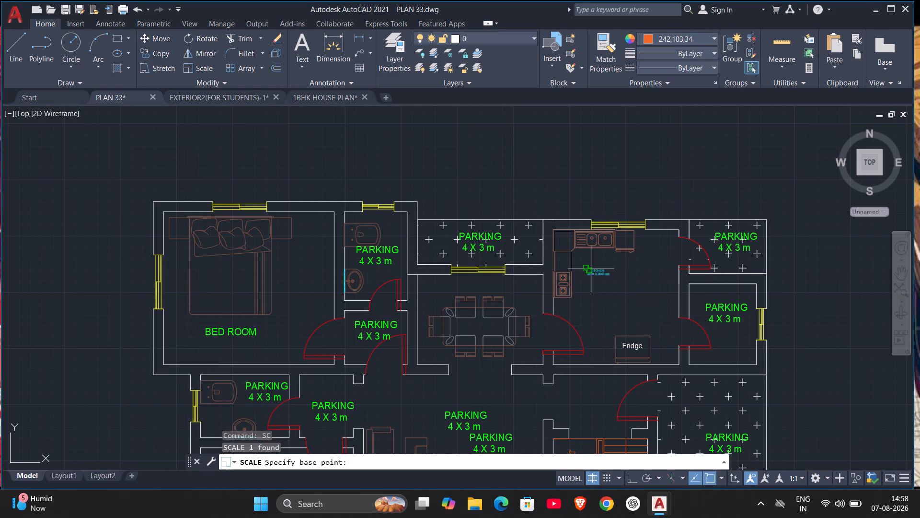
{"action": "left_click", "coordinate": [591, 269]}
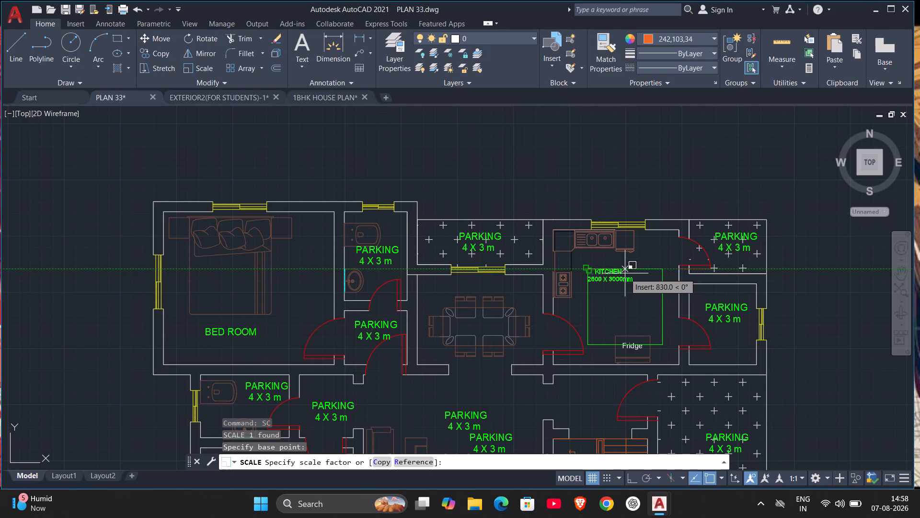
{"action": "left_click", "coordinate": [625, 273]}
Reposition the resized KITCHEN label in the open floor area between the stove and the kitchen's side wall.
{"action": "left_click_drag", "start_coordinate": [616, 270], "coordinate": [629, 274]}
{"action": "left_click_drag", "start_coordinate": [604, 274], "coordinate": [633, 282]}
{"action": "left_click", "coordinate": [631, 280]}
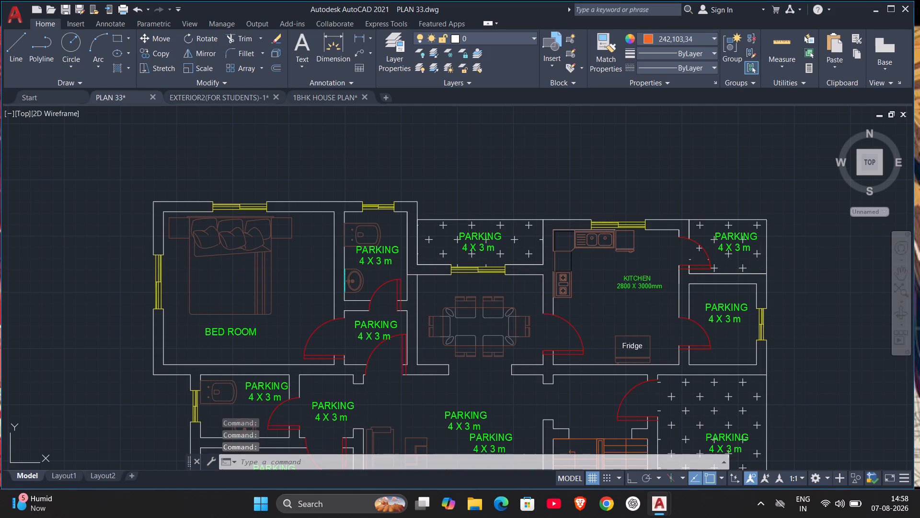
{"action": "left_click_drag", "start_coordinate": [641, 280], "coordinate": [627, 273]}
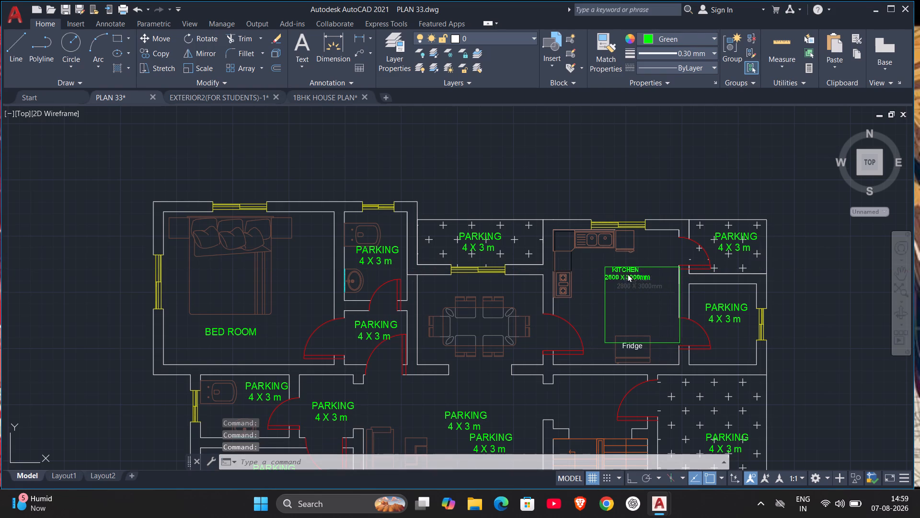
{"action": "left_click_drag", "start_coordinate": [627, 273], "coordinate": [626, 283]}
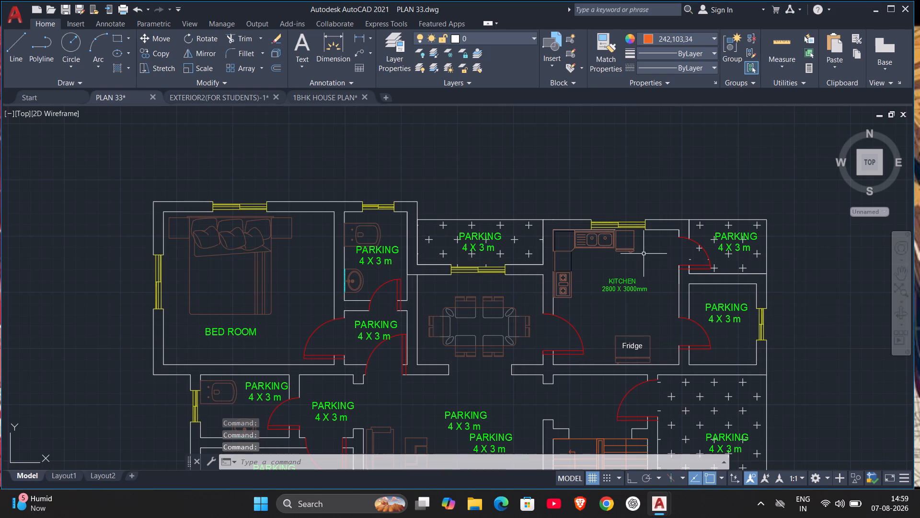
Replace the PARKING 4 X 3 m placeholder in the small hatched space beside the kitchen with the name ARD KY.
{"action": "scroll", "coordinate": [644, 261], "scroll_direction": "up", "scroll_amount": 2}
{"action": "scroll", "coordinate": [644, 261], "scroll_direction": "down", "scroll_amount": 2}
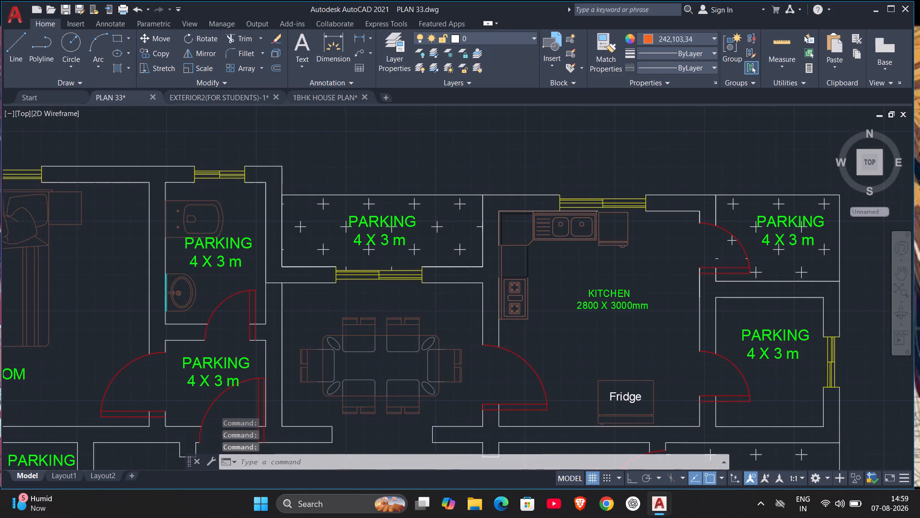
{"action": "scroll", "coordinate": [644, 261], "scroll_direction": "down", "scroll_amount": 1}
{"action": "scroll", "coordinate": [644, 261], "scroll_direction": "up", "scroll_amount": 2}
{"action": "scroll", "coordinate": [644, 261], "scroll_direction": "down", "scroll_amount": 1}
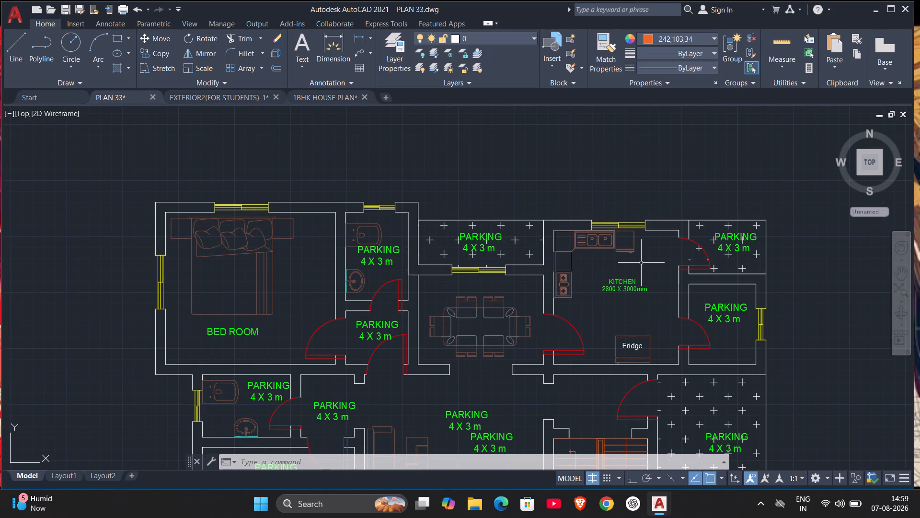
{"action": "double_click", "coordinate": [732, 235]}
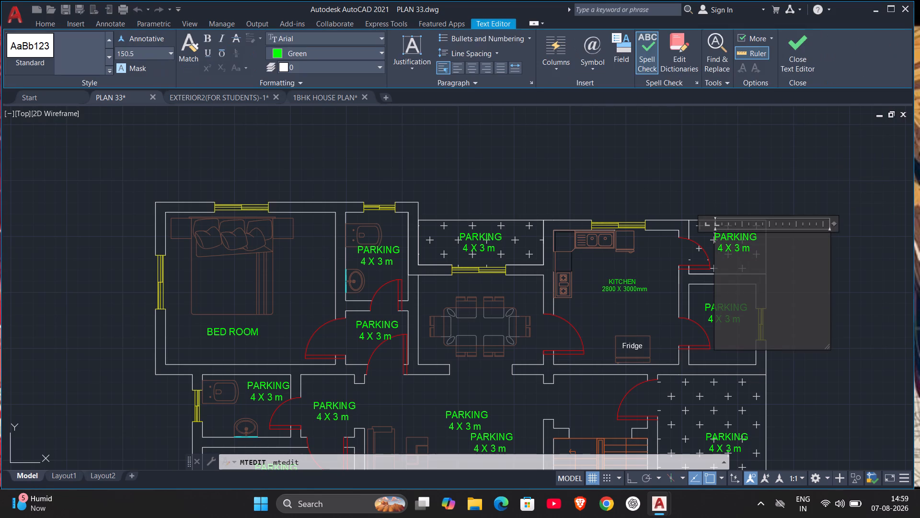
{"action": "left_click_drag", "start_coordinate": [758, 235], "coordinate": [707, 243]}
{"action": "left_click_drag", "start_coordinate": [750, 247], "coordinate": [716, 251]}
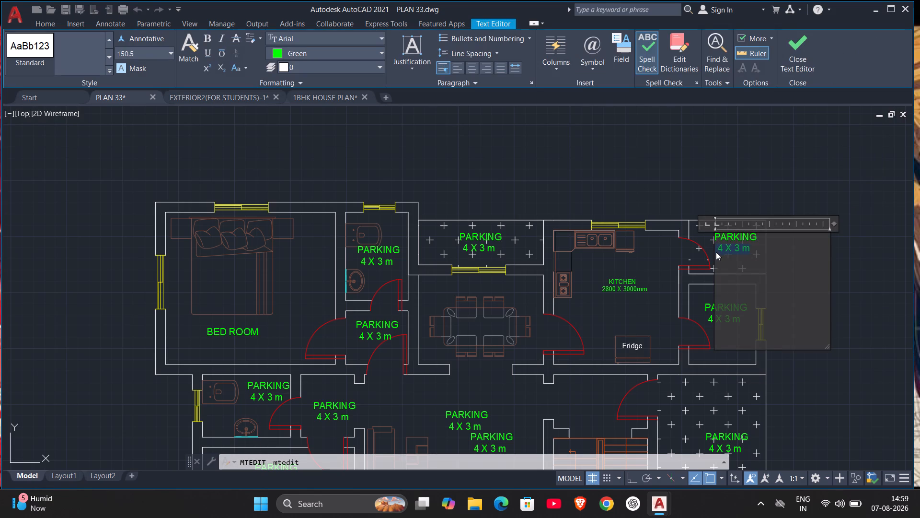
{"action": "key", "text": "BackSpace"}
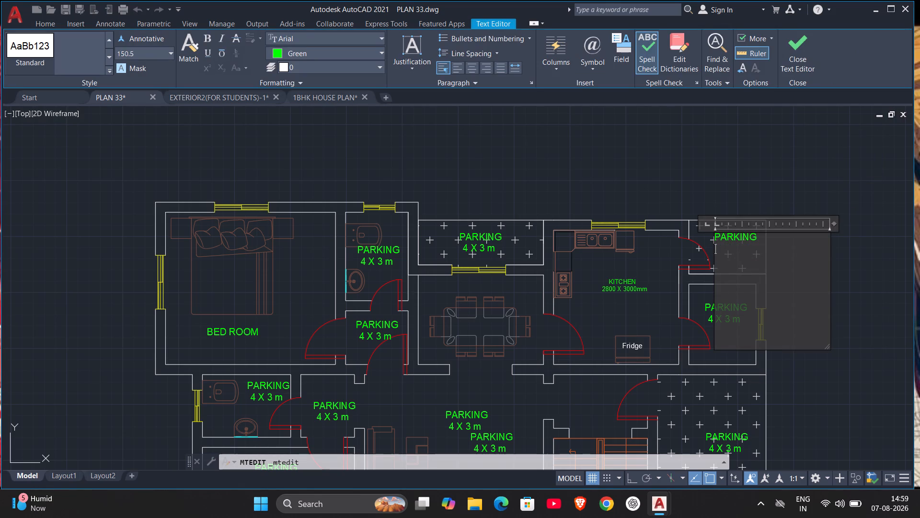
{"action": "left_click", "coordinate": [757, 235]}
{"action": "left_click", "coordinate": [757, 236]}
{"action": "left_click_drag", "start_coordinate": [757, 236], "coordinate": [690, 242]}
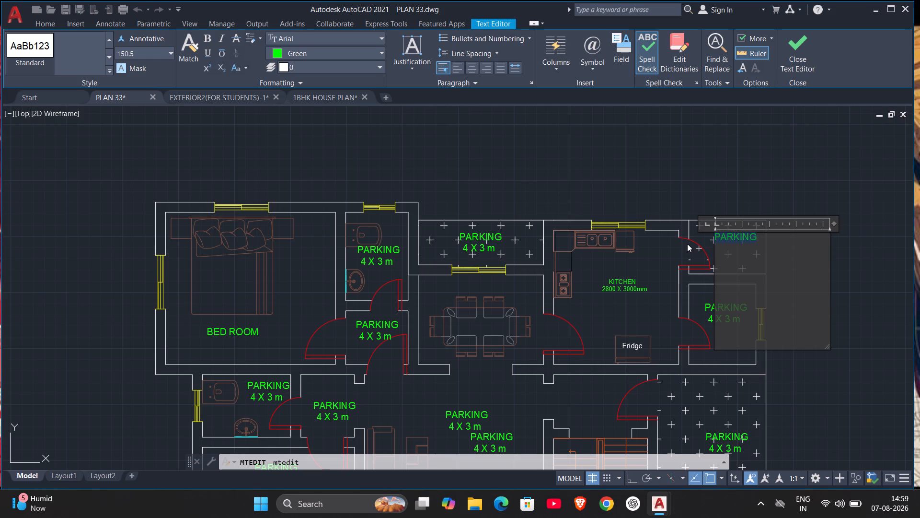
{"action": "key", "text": "BackSpace"}
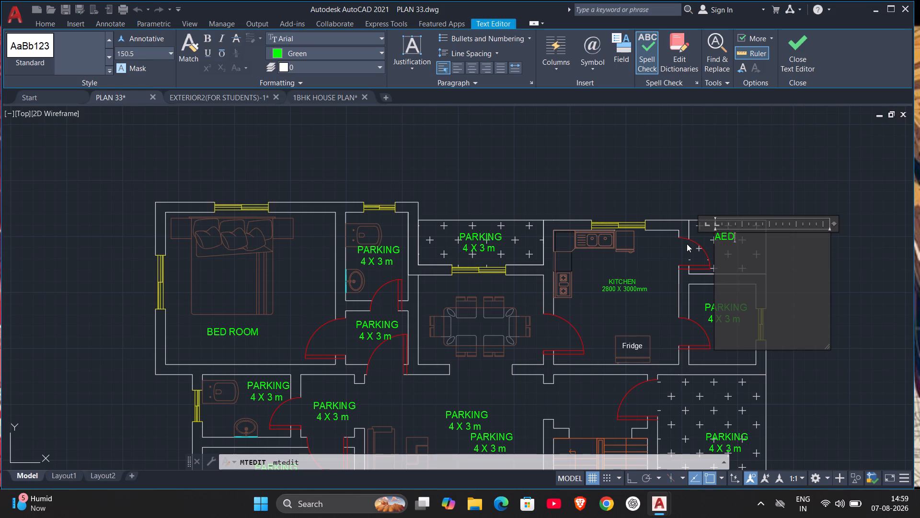
{"action": "key", "text": "BackSpace"}
{"action": "key", "text": "BackSpace"}
{"action": "type", "text": "RD"}
{"action": "key", "text": "space"}
{"action": "type", "text": "KY"}
{"action": "key", "text": "Return"}
Add the size line 1500 X 1200mm beneath ARD KY and finish the text edit.
{"action": "type", "text": "1500"}
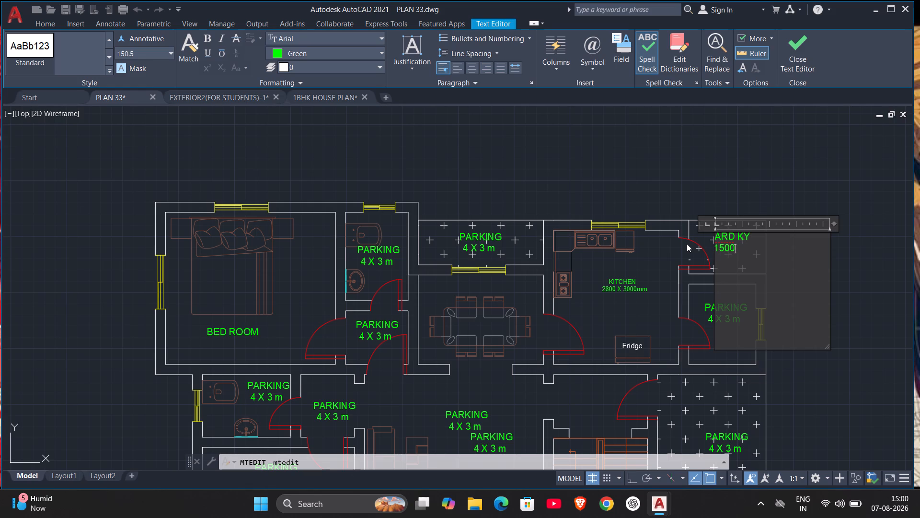
{"action": "key", "text": "space"}
{"action": "type", "text": "X"}
{"action": "key", "text": "space"}
{"action": "type", "text": "1200"}
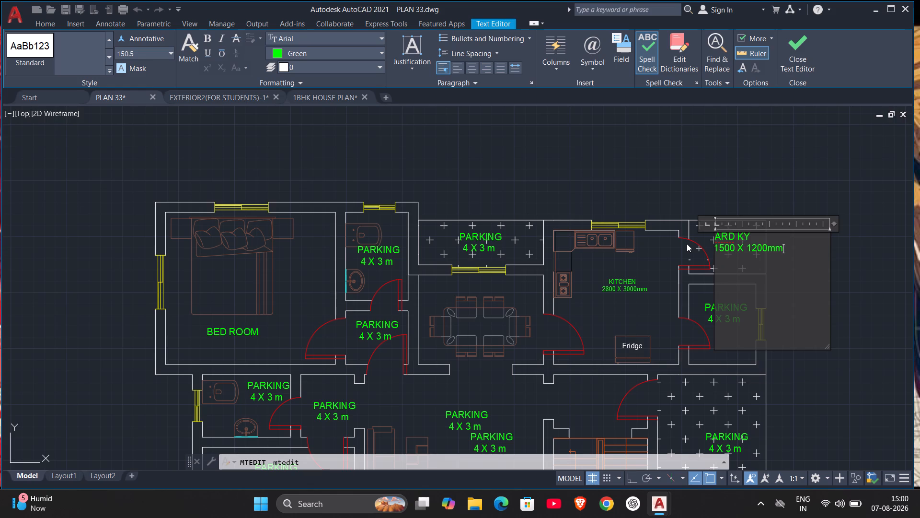
{"action": "left_click", "coordinate": [750, 236]}
{"action": "left_click", "coordinate": [714, 236]}
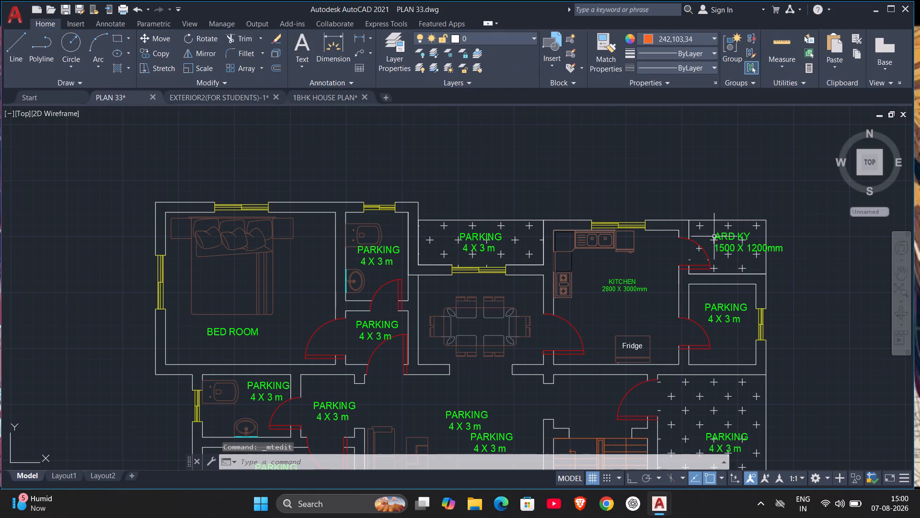
Indent the ARD KY line with five leading spaces so it sits centred over its size line.
{"action": "triple_click", "coordinate": [733, 237]}
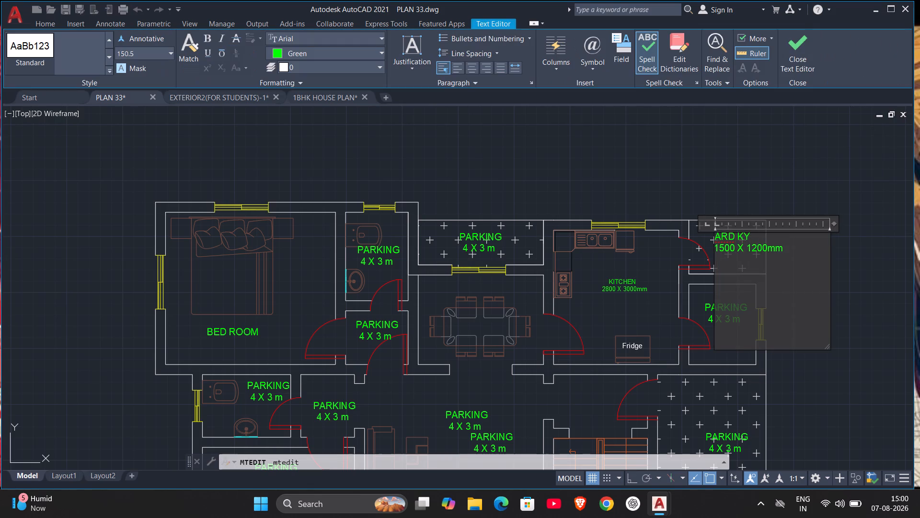
{"action": "left_click", "coordinate": [751, 235]}
{"action": "key", "text": "Left"}
{"action": "key", "text": "Left"}
{"action": "key", "text": "Left"}
{"action": "key", "text": "Left"}
{"action": "key", "text": "Left"}
{"action": "key", "text": "Left"}
{"action": "key", "text": "space"}
{"action": "key", "text": "space"}
{"action": "key", "text": "space"}
{"action": "key", "text": "space"}
{"action": "key", "text": "space"}
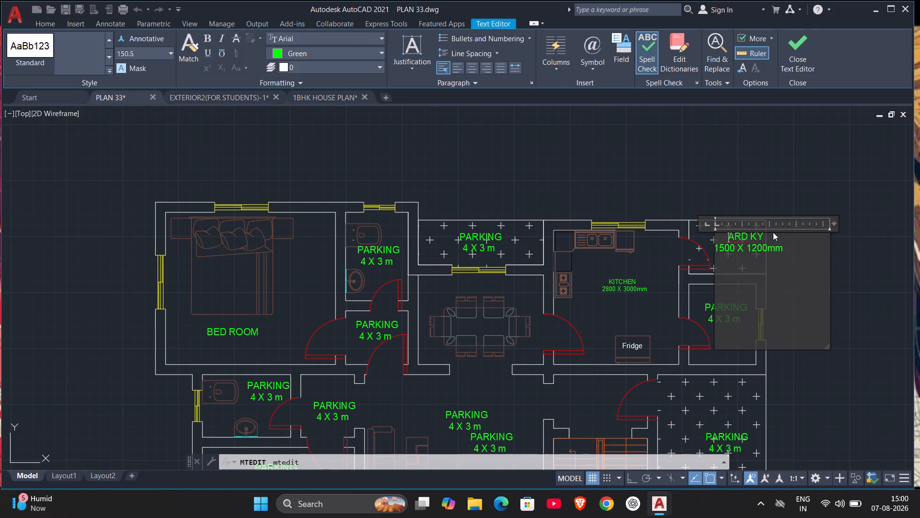
{"action": "left_click", "coordinate": [768, 197]}
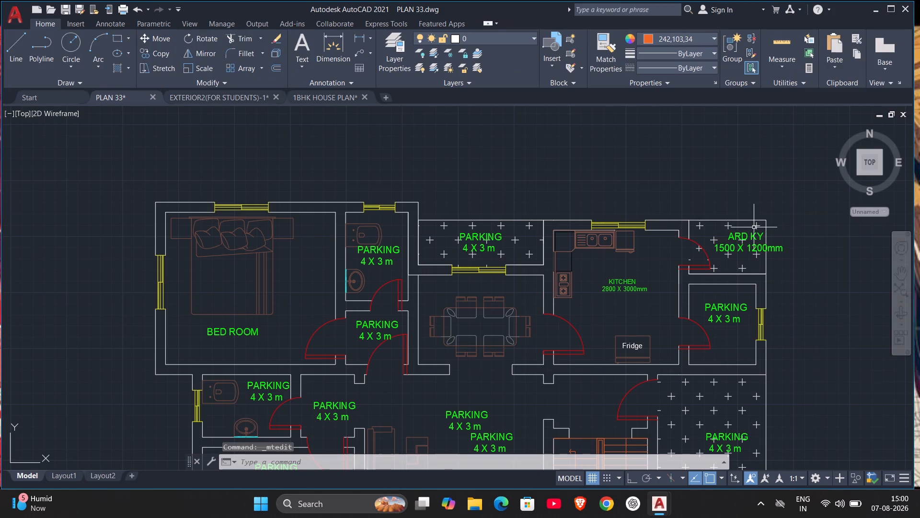
Match the properties of the KITCHEN label onto the ARD KY label.
{"action": "left_click_drag", "start_coordinate": [605, 43], "coordinate": [605, 50]}
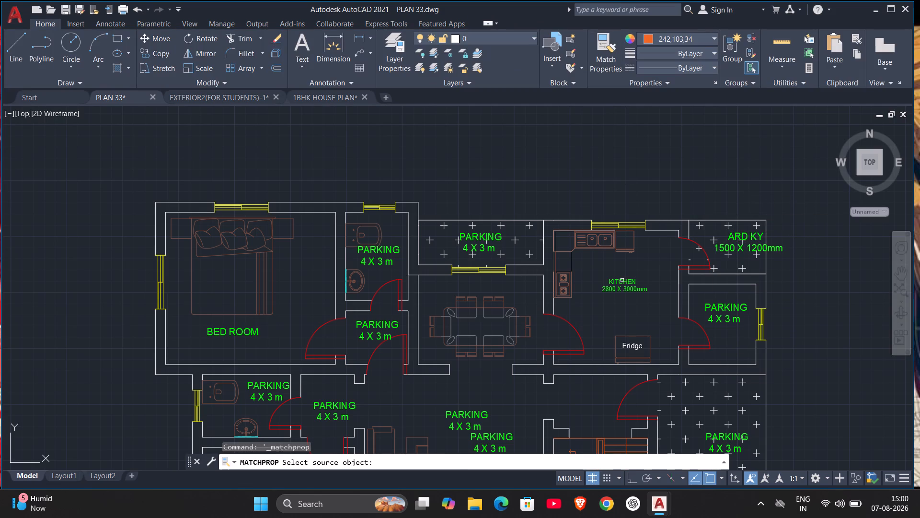
{"action": "left_click", "coordinate": [621, 281]}
{"action": "left_click", "coordinate": [743, 238]}
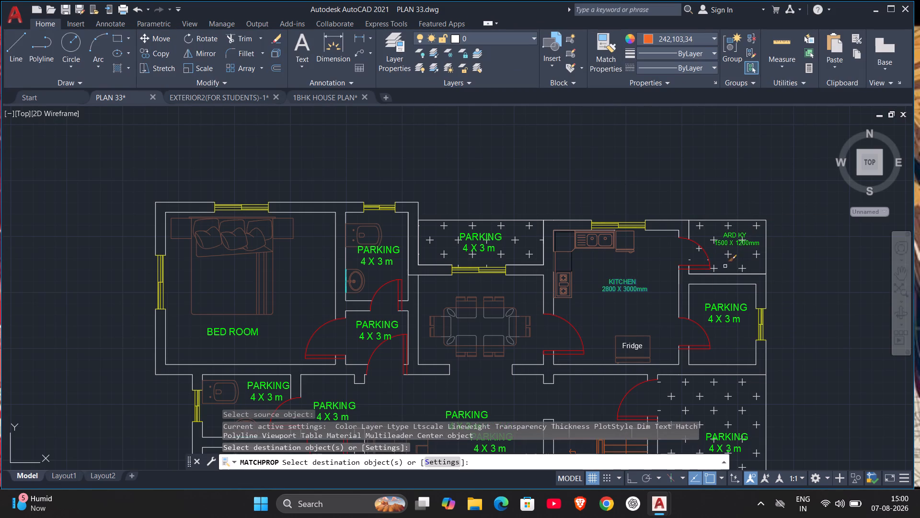
{"action": "key", "text": "Escape"}
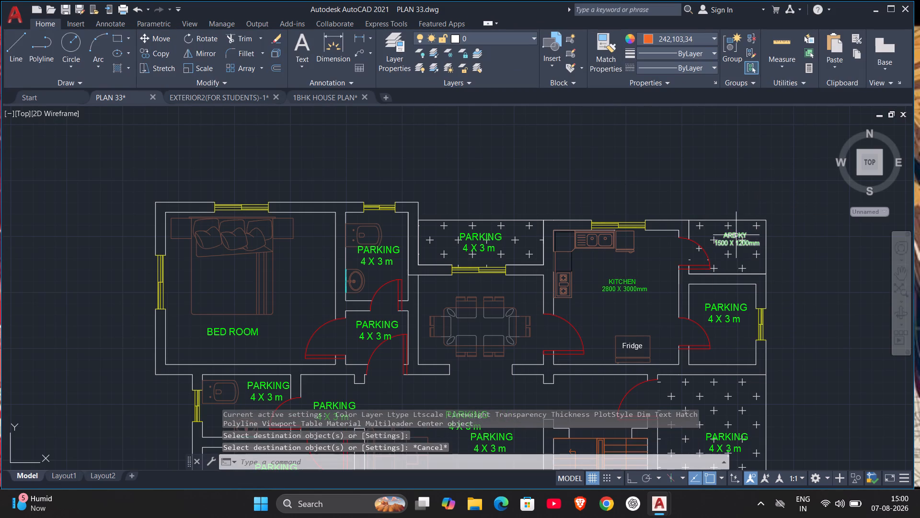
Move the ARD KY label slightly down and toward the kitchen within its hatched space.
{"action": "left_click_drag", "start_coordinate": [736, 235], "coordinate": [736, 249]}
{"action": "left_click_drag", "start_coordinate": [734, 234], "coordinate": [735, 248]}
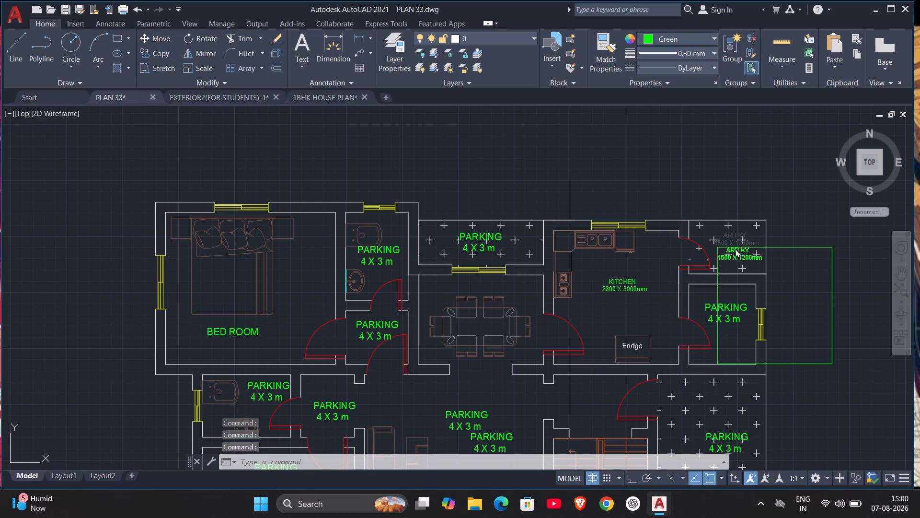
{"action": "left_click_drag", "start_coordinate": [735, 248], "coordinate": [726, 244]}
{"action": "key", "text": "Escape"}
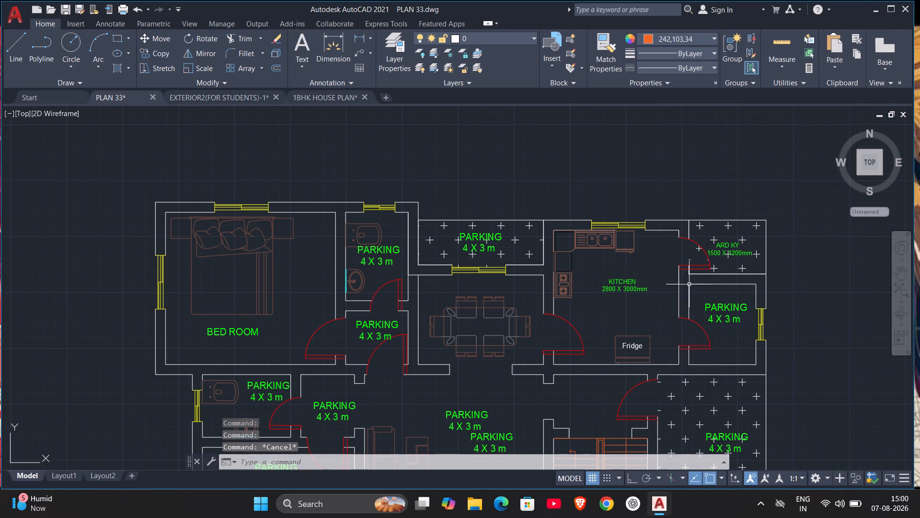
Replace the word PARKING with STORE in the label of the small windowed room beside the kitchen.
{"action": "scroll", "coordinate": [687, 287], "scroll_direction": "up", "scroll_amount": 2}
{"action": "scroll", "coordinate": [710, 294], "scroll_direction": "down", "scroll_amount": 1}
{"action": "middle_click_drag", "start_coordinate": [711, 302], "coordinate": [679, 271]}
{"action": "scroll", "coordinate": [679, 270], "scroll_direction": "down", "scroll_amount": 1}
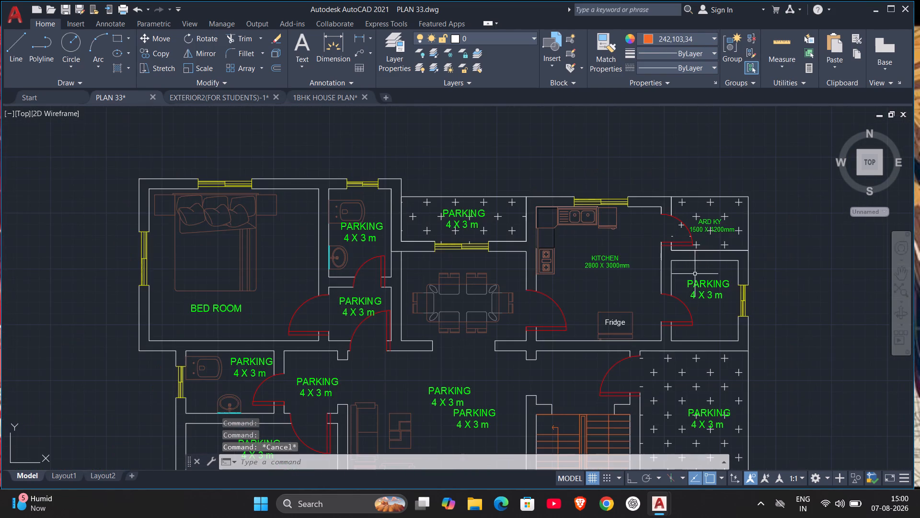
{"action": "scroll", "coordinate": [695, 274], "scroll_direction": "up", "scroll_amount": 1}
{"action": "double_click", "coordinate": [711, 286]}
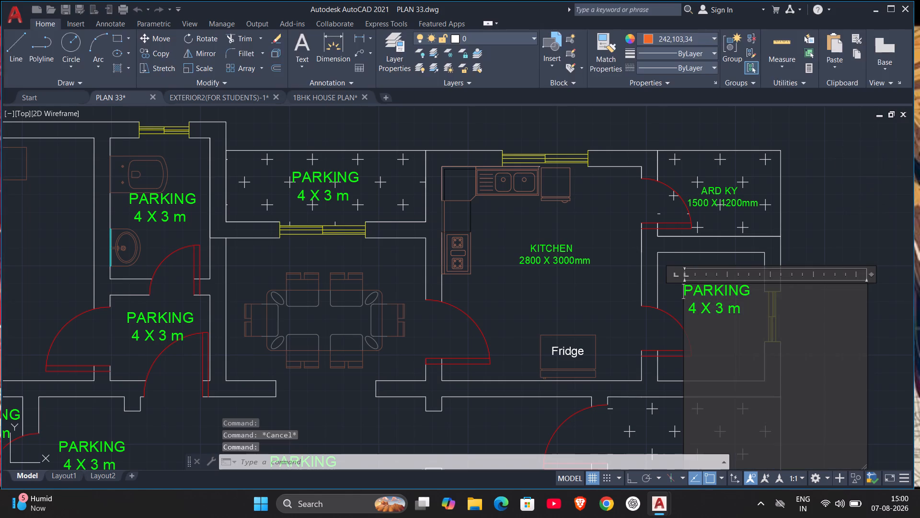
{"action": "left_click_drag", "start_coordinate": [757, 289], "coordinate": [667, 306]}
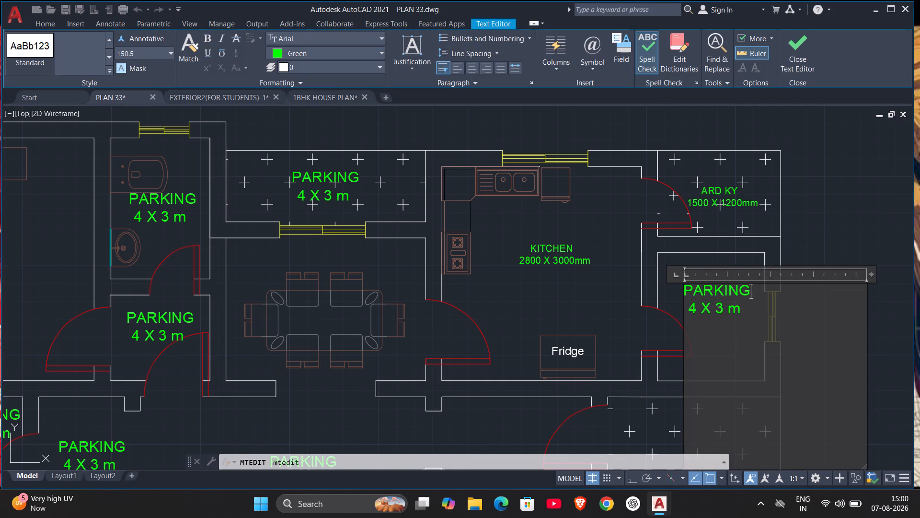
{"action": "left_click_drag", "start_coordinate": [749, 288], "coordinate": [681, 294]}
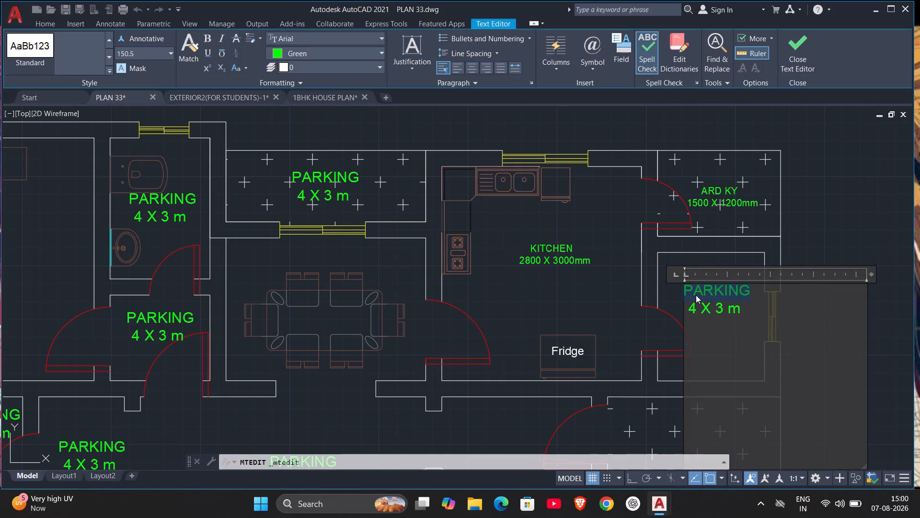
{"action": "key", "text": "BackSpace"}
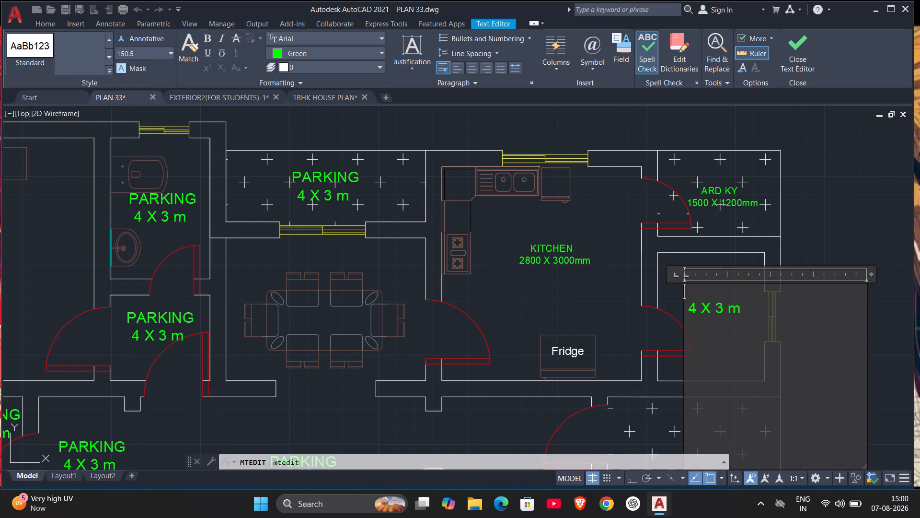
{"action": "key", "text": "s"}
{"action": "type", "text": "TORE"}
Replace the STORE label's 4 X 3 m size line with 1500 X 1800mm.
{"action": "left_click_drag", "start_coordinate": [747, 308], "coordinate": [674, 311]}
{"action": "key", "text": "BackSpace"}
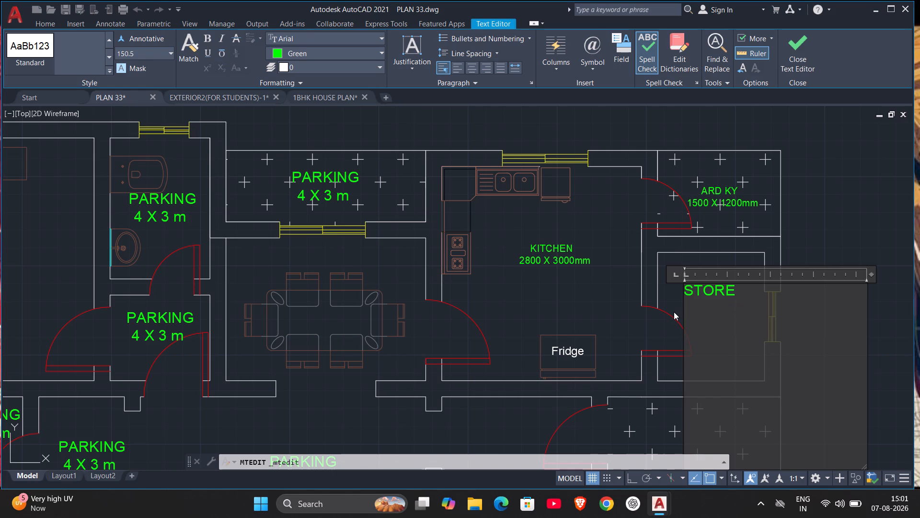
{"action": "type", "text": "1500 X"}
{"action": "key", "text": "space"}
{"action": "key", "text": "1"}
{"action": "type", "text": "800"}
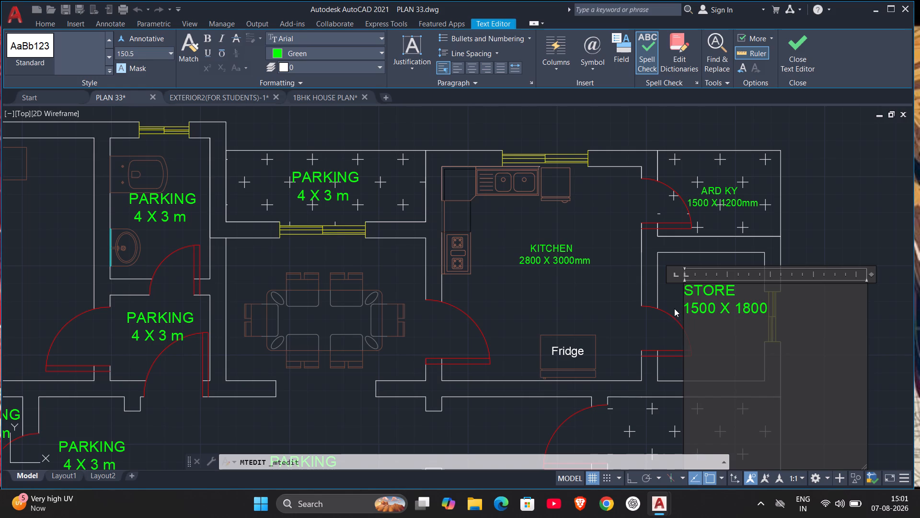
{"action": "type", "text": "mm"}
Indent the word STORE with five leading spaces to centre it over the 1500 X 1800mm size line.
{"action": "left_click", "coordinate": [737, 289]}
{"action": "key", "text": "Left"}
{"action": "key", "text": "Left"}
{"action": "key", "text": "Left"}
{"action": "key", "text": "Left"}
{"action": "key", "text": "Left"}
{"action": "key", "text": "space"}
{"action": "key", "text": "space"}
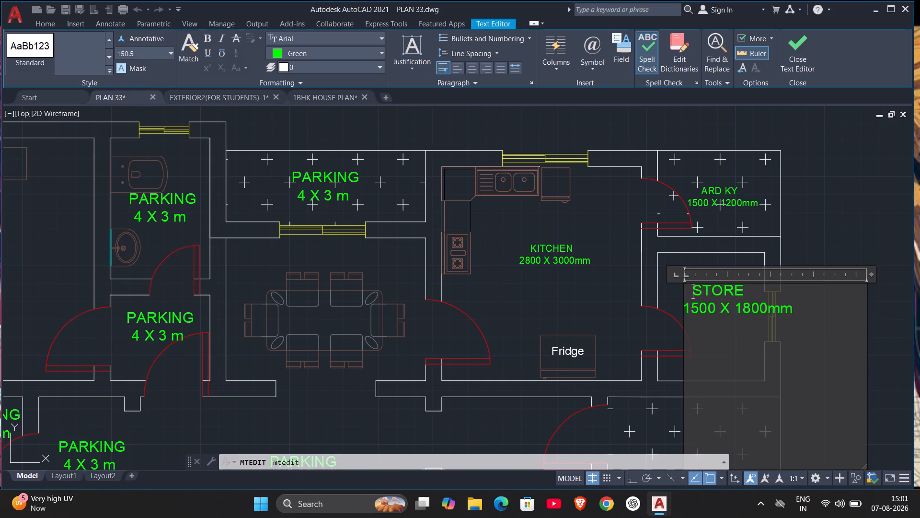
{"action": "key", "text": "space"}
{"action": "key", "text": "space"}
{"action": "key", "text": "space"}
{"action": "left_click", "coordinate": [824, 215]}
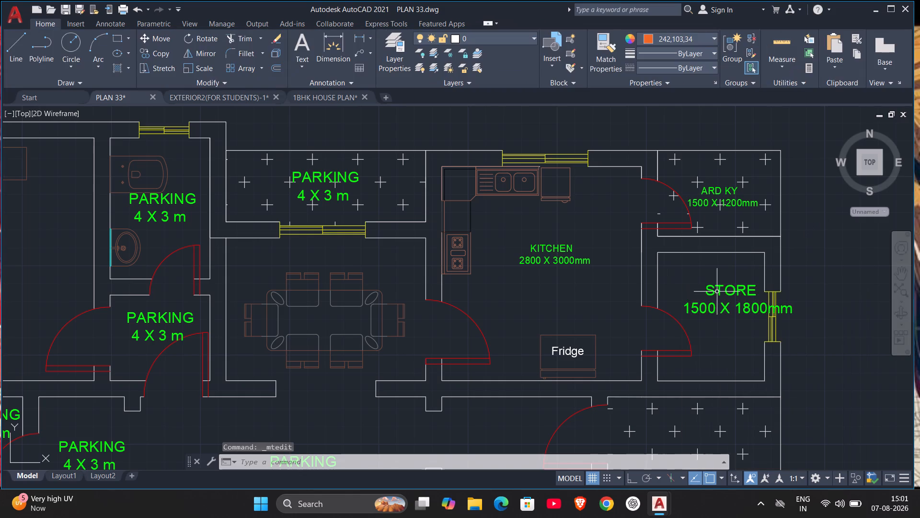
Match the properties of the KITCHEN label onto the STORE label.
{"action": "left_click", "coordinate": [615, 55]}
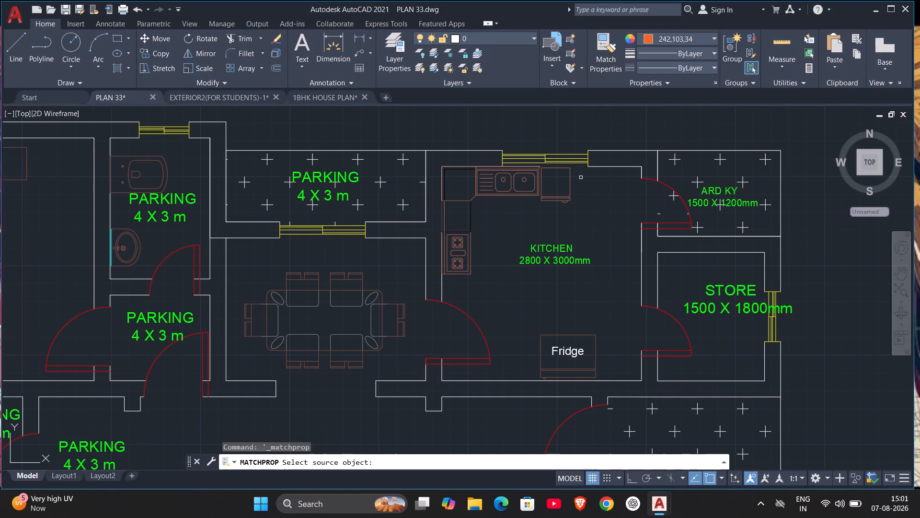
{"action": "left_click", "coordinate": [553, 249]}
{"action": "left_click", "coordinate": [748, 302]}
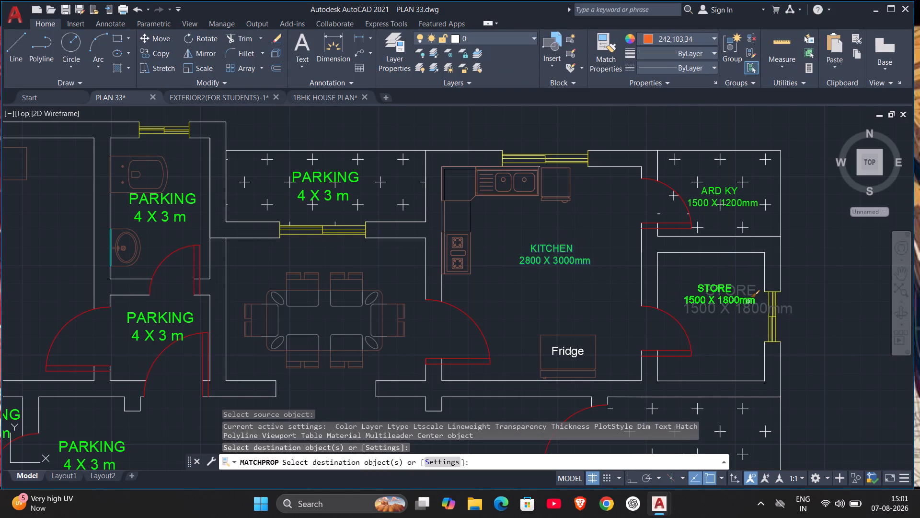
{"action": "scroll", "coordinate": [811, 265], "scroll_direction": "down", "scroll_amount": 1}
{"action": "middle_click_drag", "start_coordinate": [806, 297], "coordinate": [799, 226]}
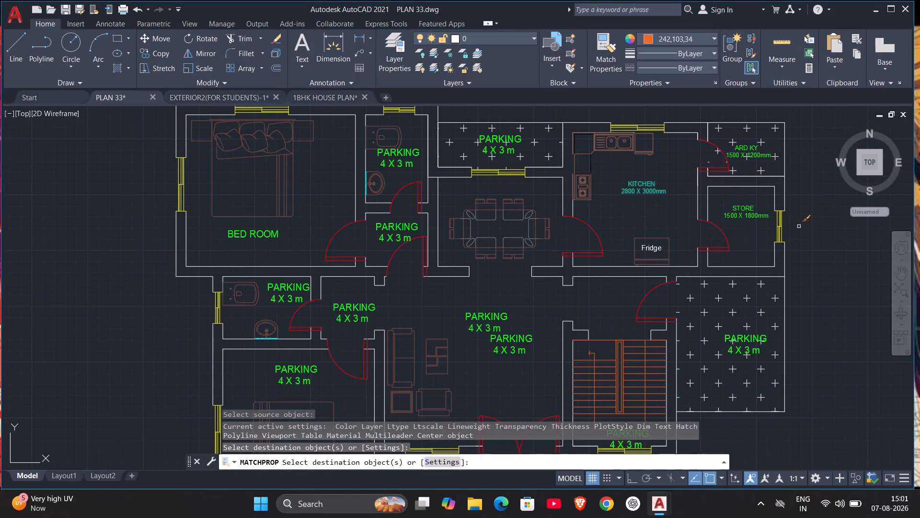
{"action": "key", "text": "Escape"}
Replace the whole PARKING 4 X 3 m text in the large hatched area beside the staircase with CAR PARKING.
{"action": "left_click", "coordinate": [750, 337]}
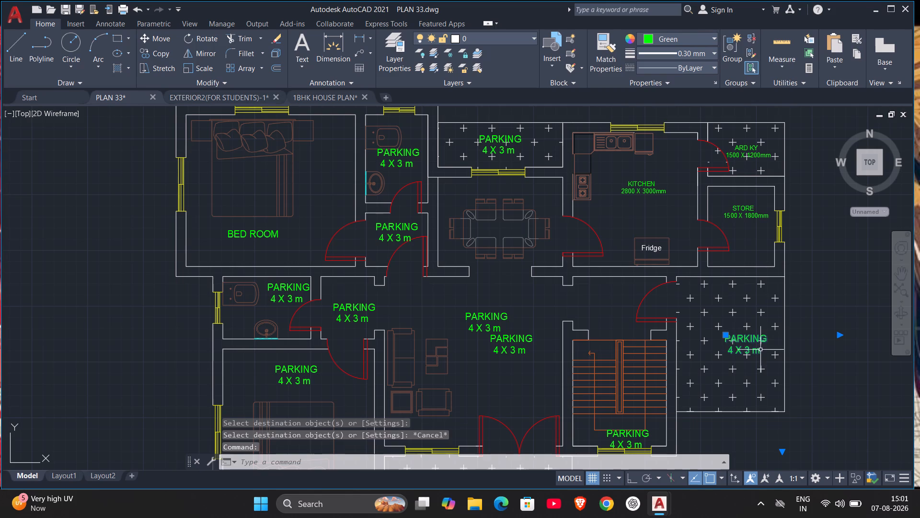
{"action": "left_click", "coordinate": [763, 339]}
{"action": "left_click", "coordinate": [763, 338]}
{"action": "double_click", "coordinate": [759, 338]}
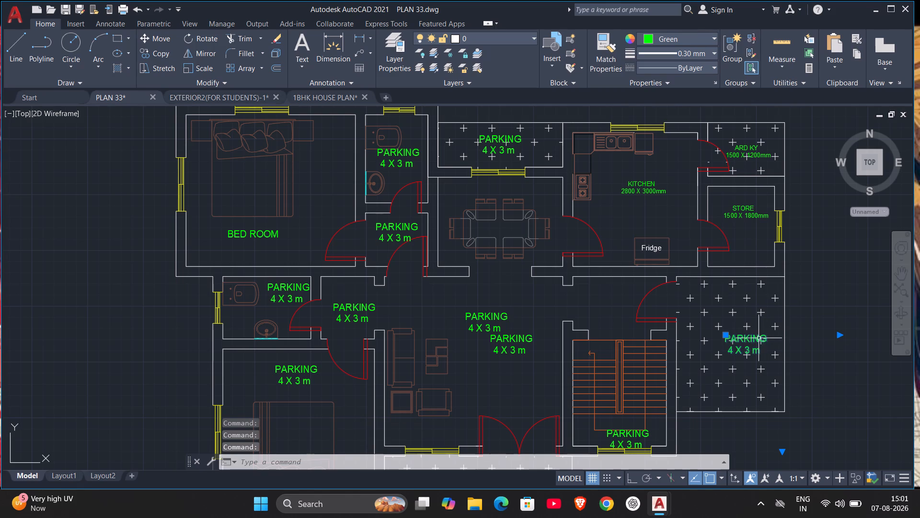
{"action": "left_click_drag", "start_coordinate": [769, 337], "coordinate": [713, 340]}
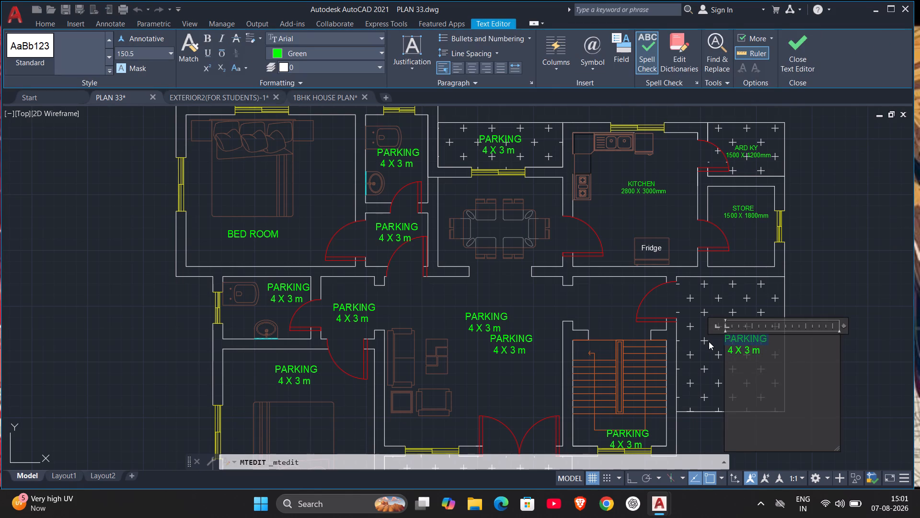
{"action": "key", "text": "Return"}
{"action": "left_click_drag", "start_coordinate": [761, 349], "coordinate": [718, 347]}
{"action": "key", "text": "Return"}
{"action": "left_click", "coordinate": [730, 337]}
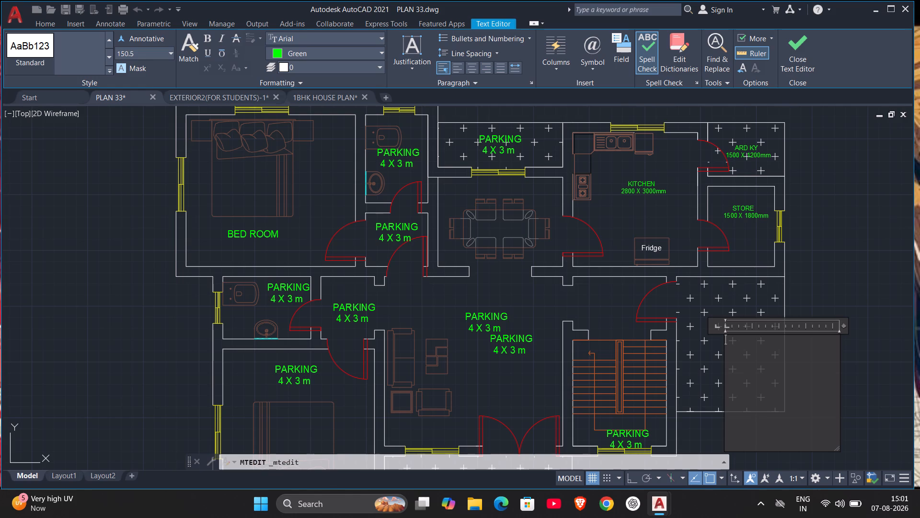
{"action": "type", "text": "CAR"}
{"action": "key", "text": "space"}
{"action": "type", "text": "PAR"}
{"action": "type", "text": "KINF"}
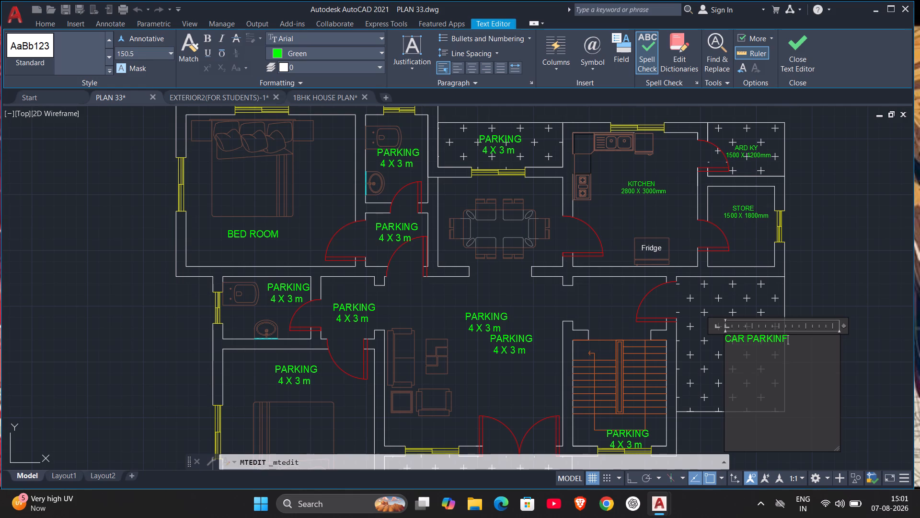
{"action": "key", "text": "BackSpace"}
{"action": "type", "text": "G"}
{"action": "key", "text": "space"}
{"action": "key", "text": "BackSpace"}
Add the size line 2425 X 3025 below CAR PARKING and finish editing the label.
{"action": "key", "text": "Return"}
{"action": "type", "text": "2425"}
{"action": "key", "text": "space"}
{"action": "type", "text": "X"}
{"action": "key", "text": "space"}
{"action": "key", "text": "3"}
{"action": "type", "text": "025"}
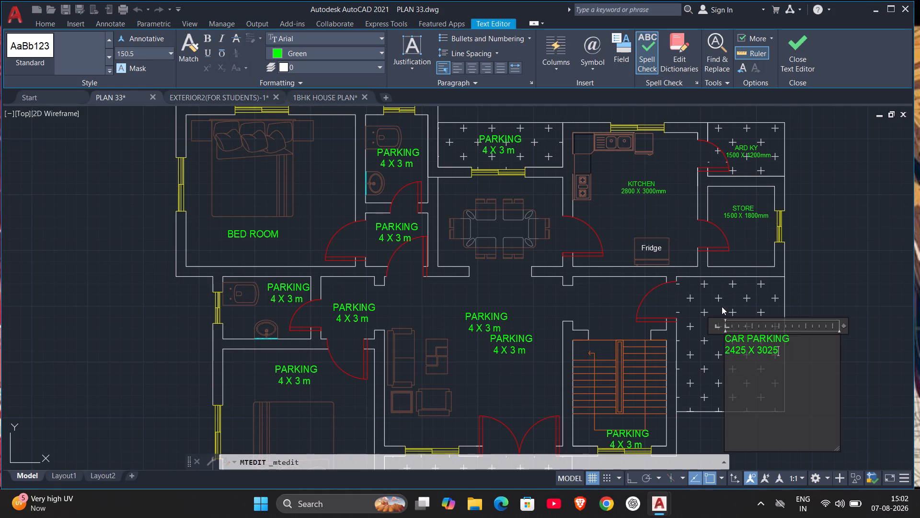
{"action": "left_click", "coordinate": [816, 301]}
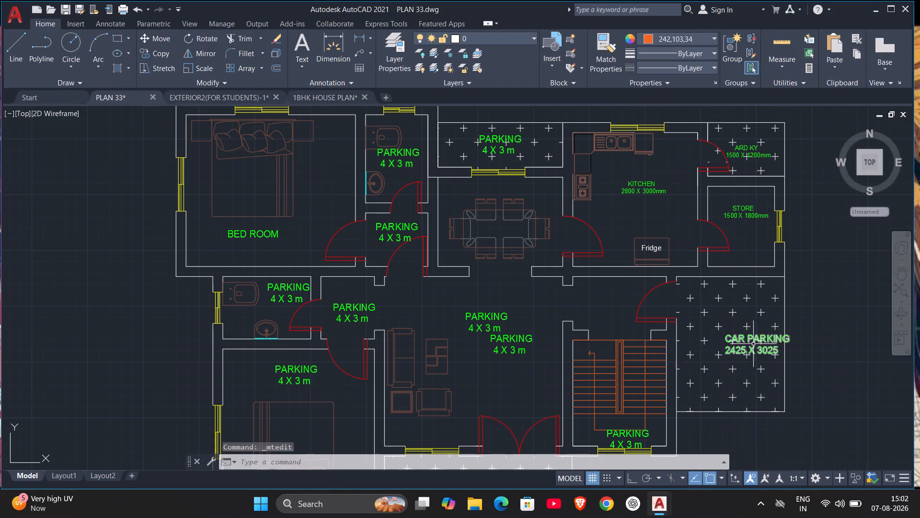
Indent the 2425 X 3025 size line with two leading spaces to centre it under CAR PARKING.
{"action": "left_click", "coordinate": [752, 338]}
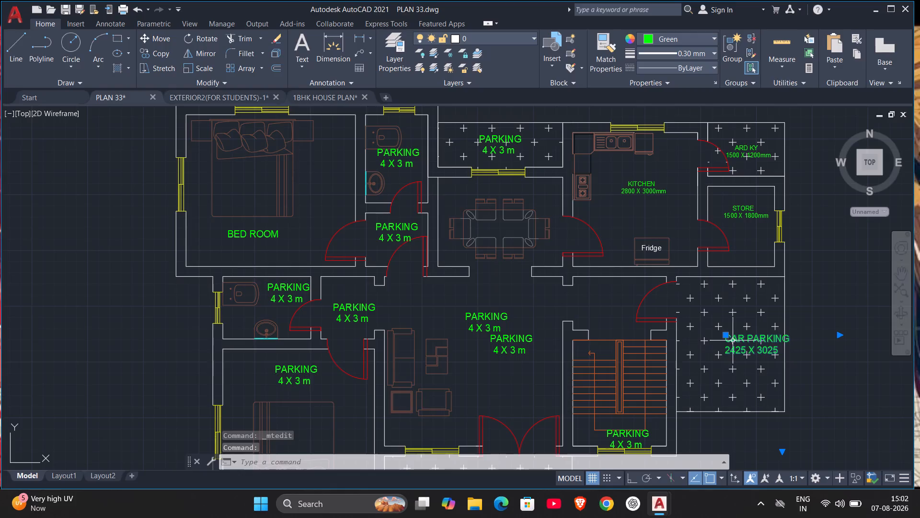
{"action": "triple_click", "coordinate": [749, 341]}
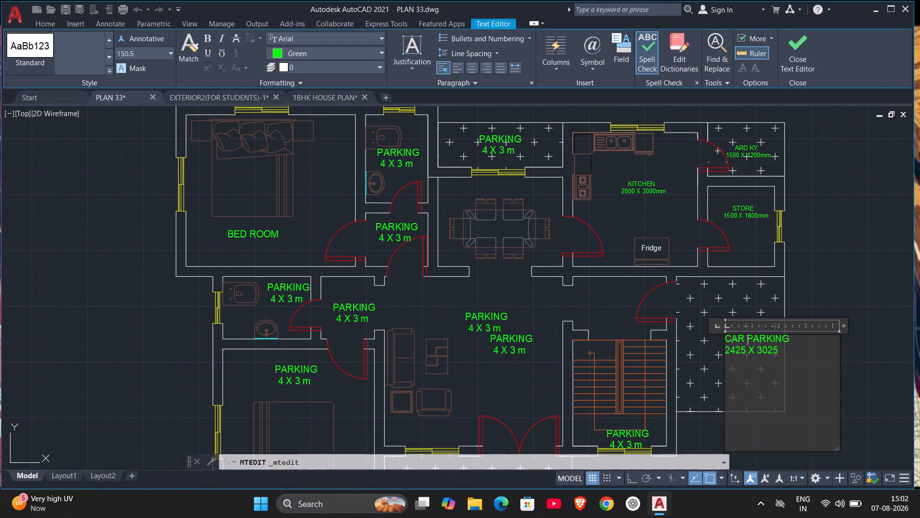
{"action": "left_click", "coordinate": [727, 348]}
{"action": "key", "text": "space"}
{"action": "key", "text": "space"}
{"action": "left_click", "coordinate": [851, 302]}
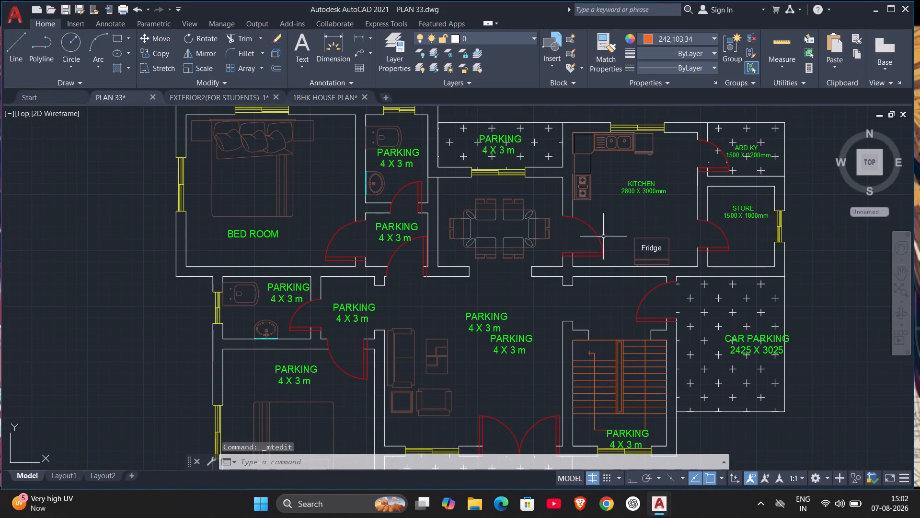
Match the properties of the KITCHEN label onto the CAR PARKING label.
{"action": "left_click", "coordinate": [646, 184]}
{"action": "key", "text": "Escape"}
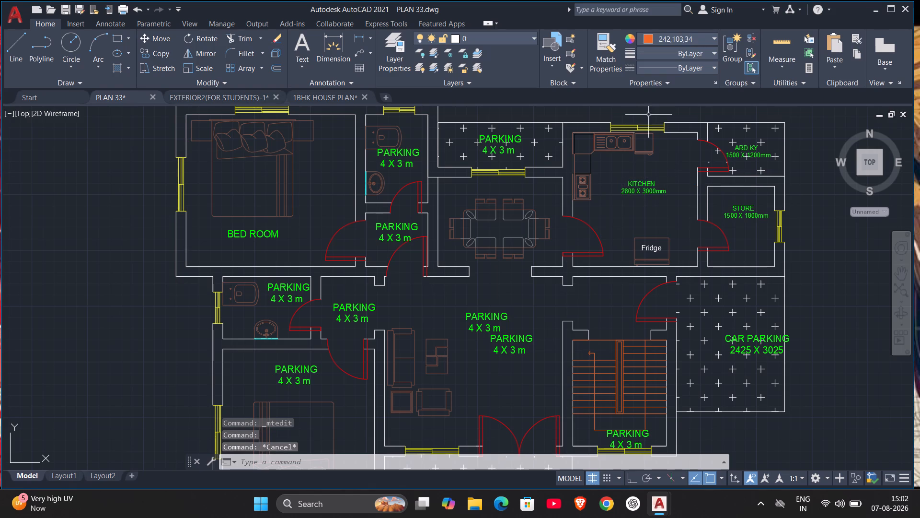
{"action": "left_click", "coordinate": [616, 50]}
{"action": "left_click", "coordinate": [642, 184]}
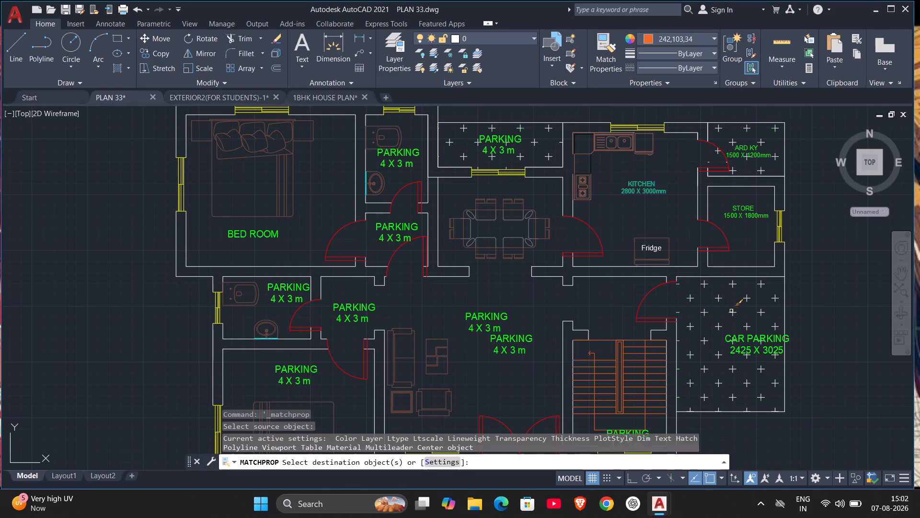
{"action": "left_click", "coordinate": [748, 350]}
{"action": "key", "text": "Escape"}
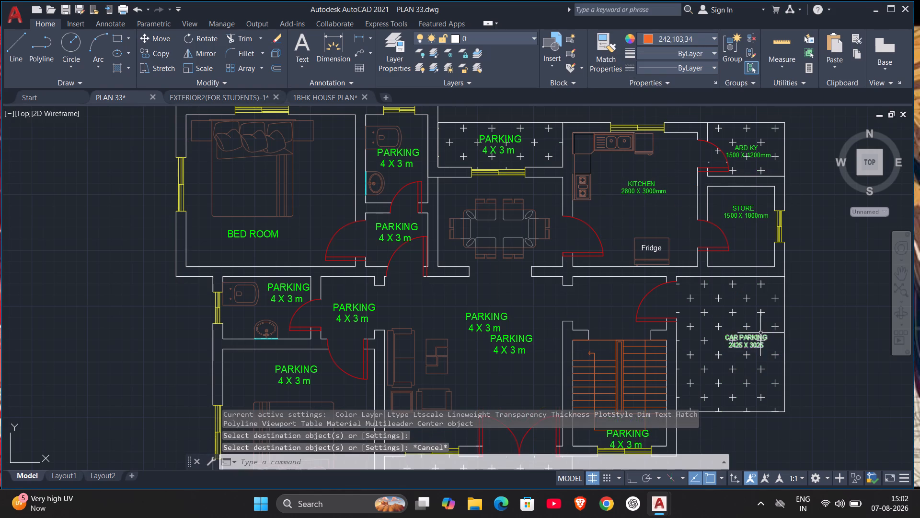
Move the CAR PARKING label slightly up and toward the staircase within its hatched area.
{"action": "left_click_drag", "start_coordinate": [746, 335], "coordinate": [739, 334]}
{"action": "left_click_drag", "start_coordinate": [748, 341], "coordinate": [738, 334]}
Replace the PARKING 4 X 3 m placeholder text below the staircase with STAIR HALL and start a second line.
{"action": "scroll", "coordinate": [825, 298], "scroll_direction": "up", "scroll_amount": 1}
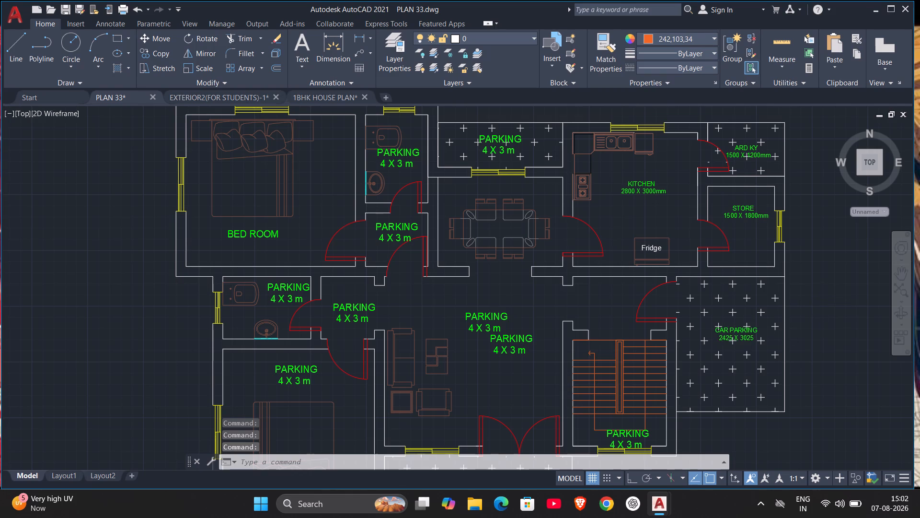
{"action": "scroll", "coordinate": [825, 298], "scroll_direction": "down", "scroll_amount": 2}
{"action": "scroll", "coordinate": [825, 298], "scroll_direction": "up", "scroll_amount": 1}
{"action": "scroll", "coordinate": [817, 302], "scroll_direction": "down", "scroll_amount": 1}
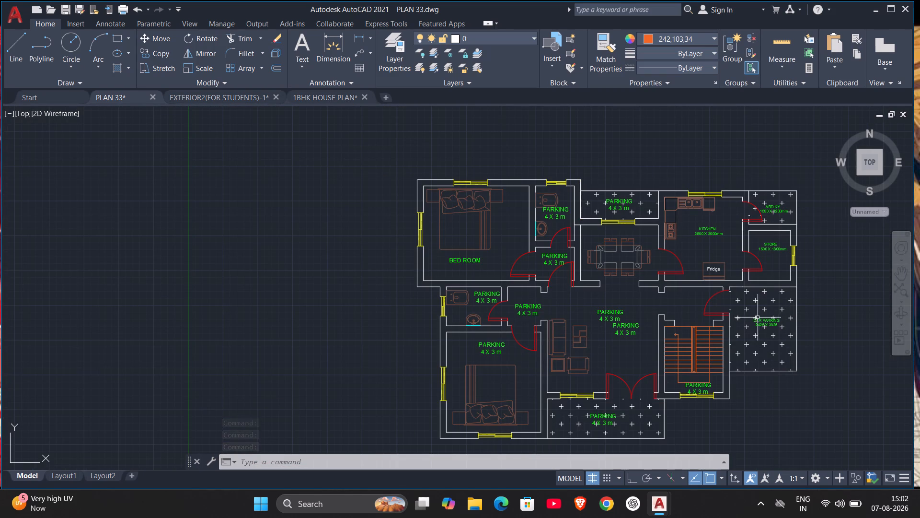
{"action": "scroll", "coordinate": [713, 351], "scroll_direction": "up", "scroll_amount": 1}
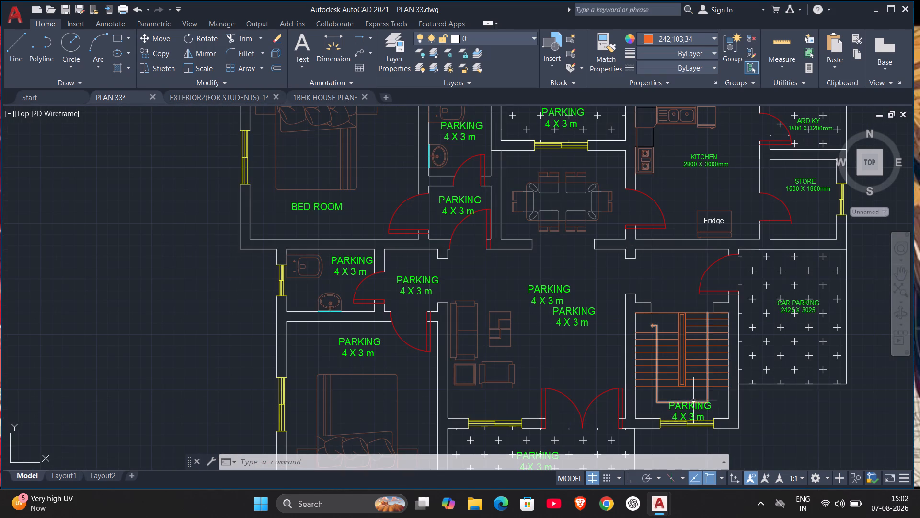
{"action": "double_click", "coordinate": [692, 406]}
{"action": "double_click", "coordinate": [706, 404]}
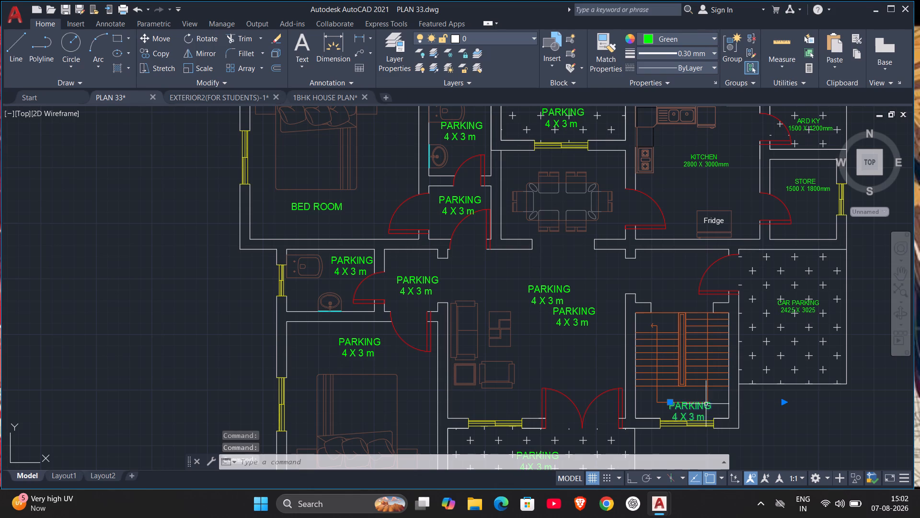
{"action": "left_click_drag", "start_coordinate": [718, 403], "coordinate": [673, 405]}
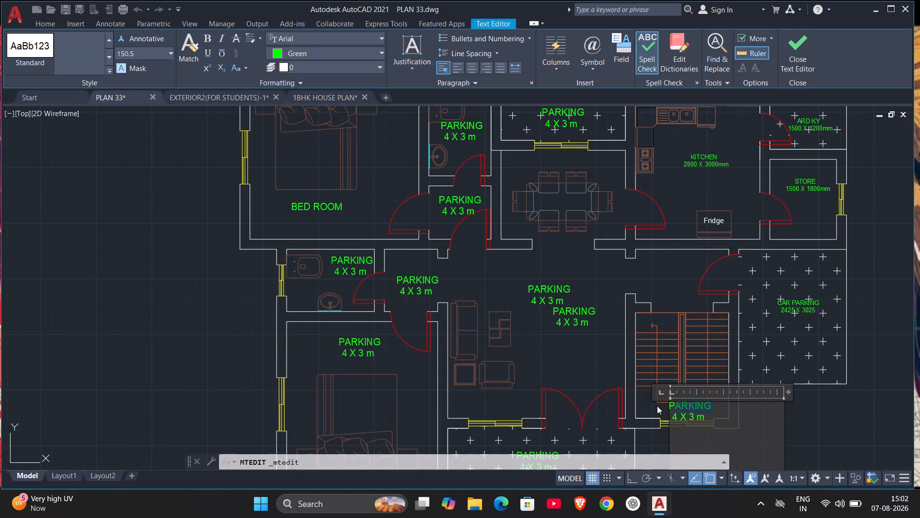
{"action": "key", "text": "BackSpace"}
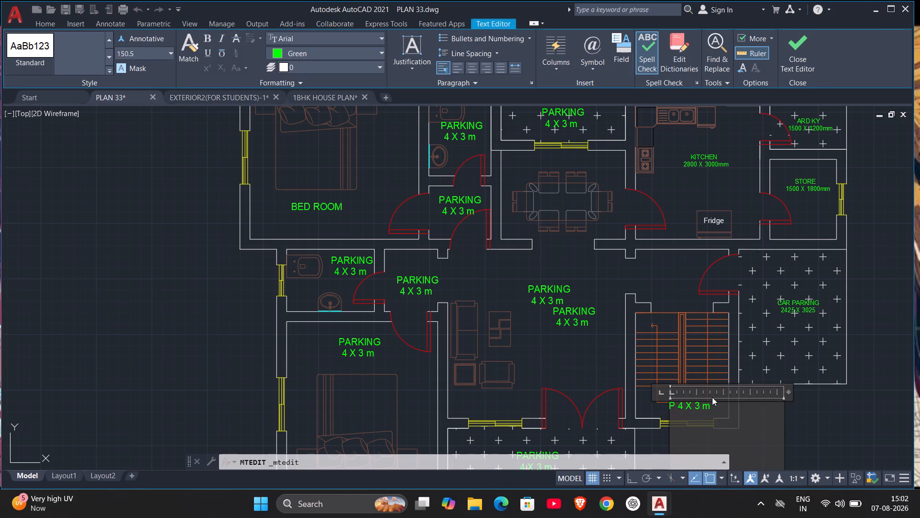
{"action": "left_click_drag", "start_coordinate": [713, 397], "coordinate": [697, 405]}
{"action": "left_click_drag", "start_coordinate": [718, 404], "coordinate": [654, 405]}
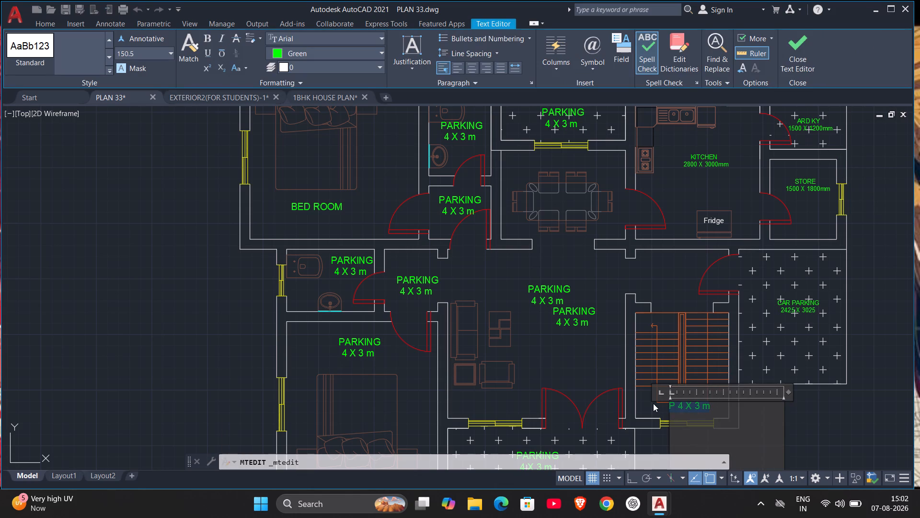
{"action": "key", "text": "BackSpace"}
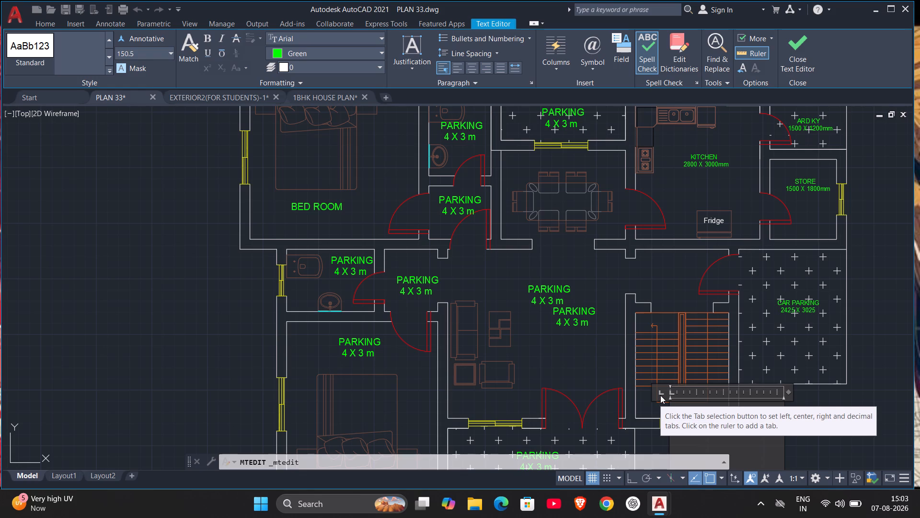
{"action": "type", "text": "ST"}
{"action": "type", "text": "AIR"}
{"action": "key", "text": "space"}
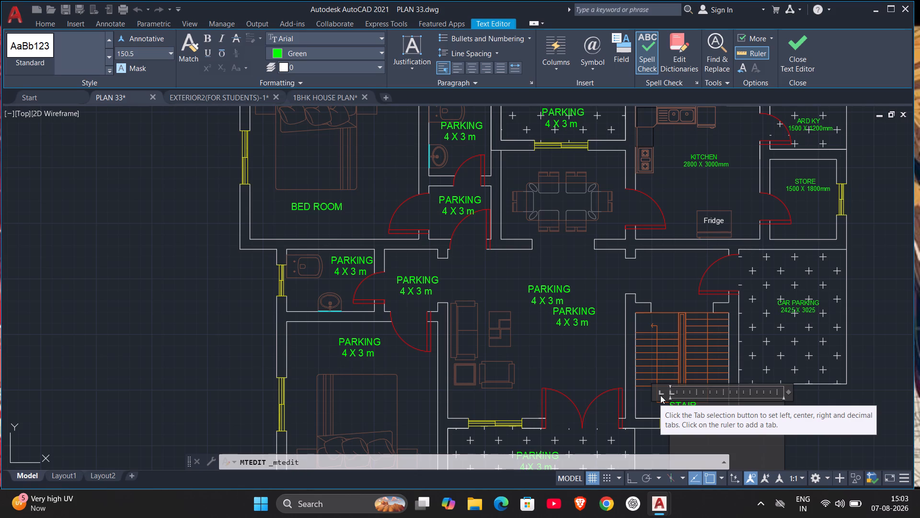
{"action": "type", "text": "HALL"}
{"action": "key", "text": "Return"}
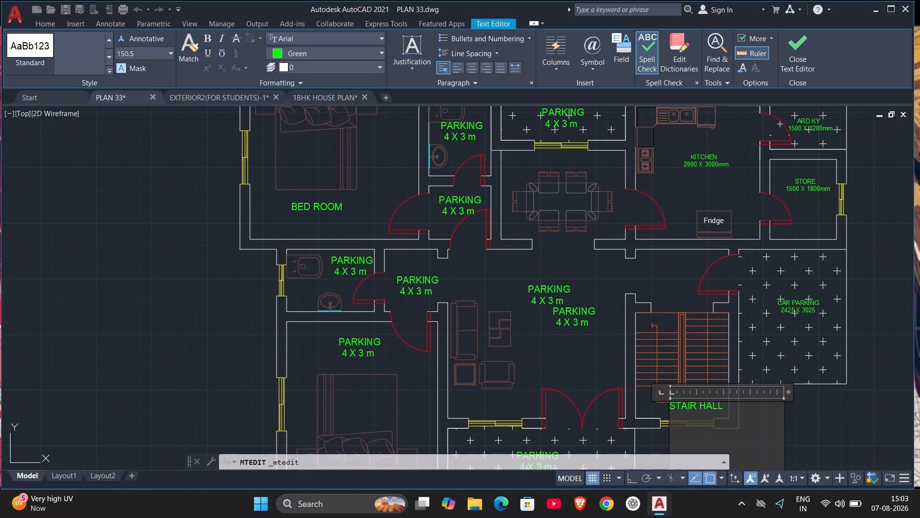
Add the size line 2100 X 2375 below STAIR HALL and finish editing the label.
{"action": "type", "text": "2100"}
{"action": "key", "text": "space"}
{"action": "type", "text": "X"}
{"action": "key", "text": "space"}
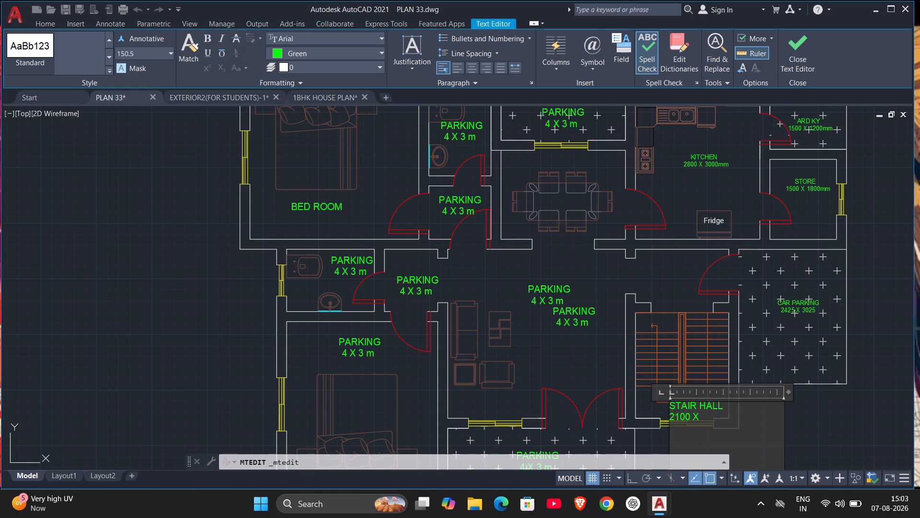
{"action": "type", "text": "23"}
{"action": "type", "text": "75"}
{"action": "left_click", "coordinate": [668, 403]}
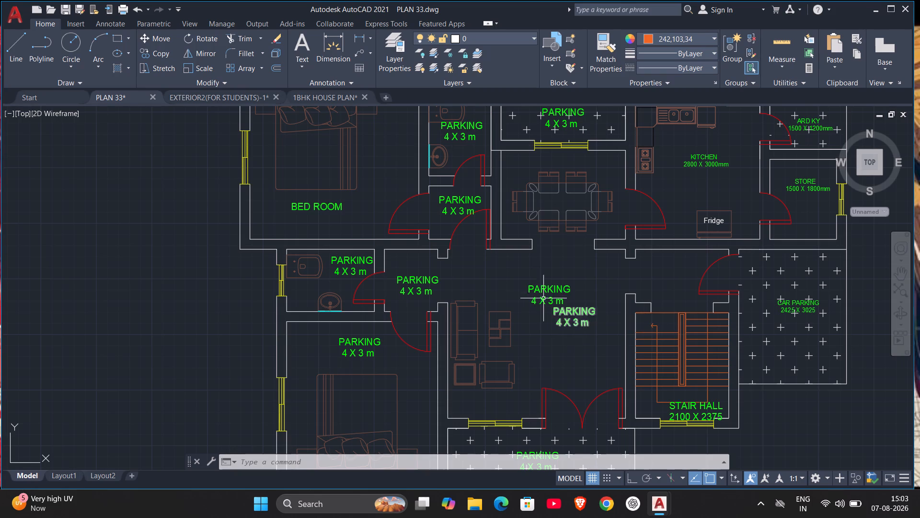
Delete the upper of the two overlapping PARKING labels in the living area.
{"action": "left_click", "coordinate": [538, 286]}
{"action": "key", "text": "Delete"}
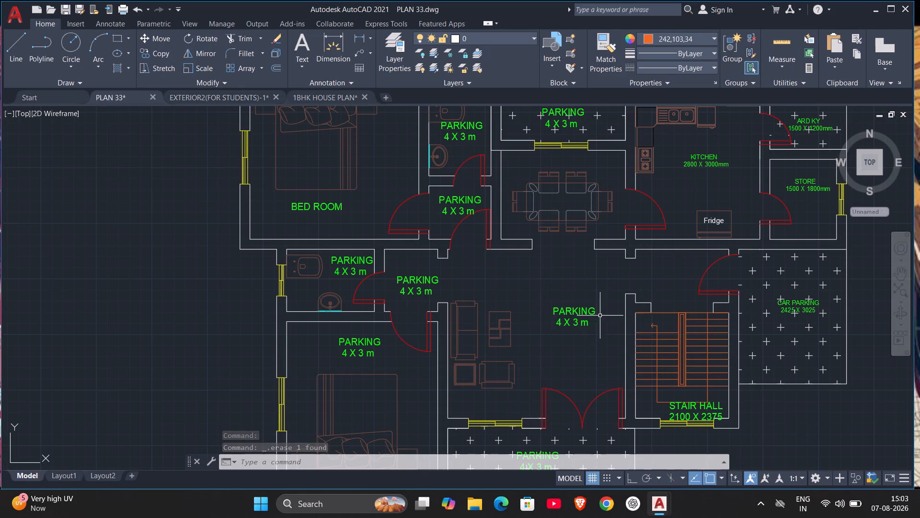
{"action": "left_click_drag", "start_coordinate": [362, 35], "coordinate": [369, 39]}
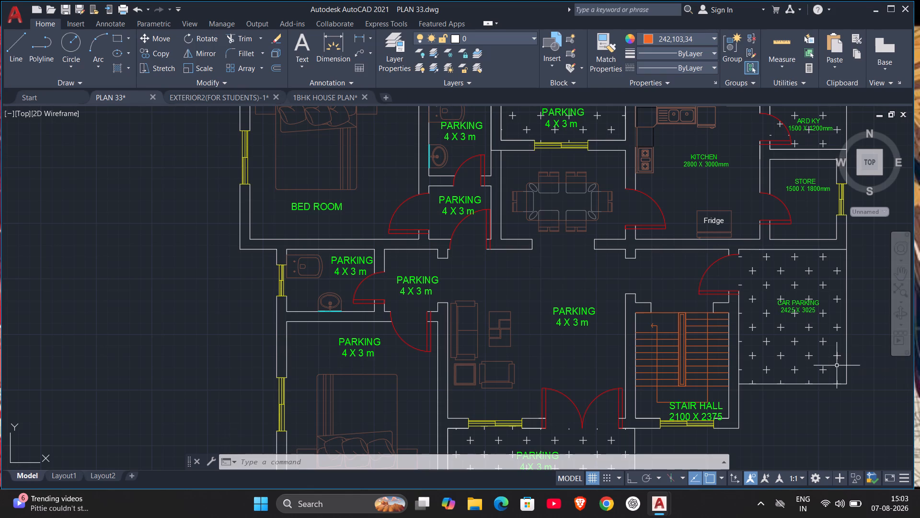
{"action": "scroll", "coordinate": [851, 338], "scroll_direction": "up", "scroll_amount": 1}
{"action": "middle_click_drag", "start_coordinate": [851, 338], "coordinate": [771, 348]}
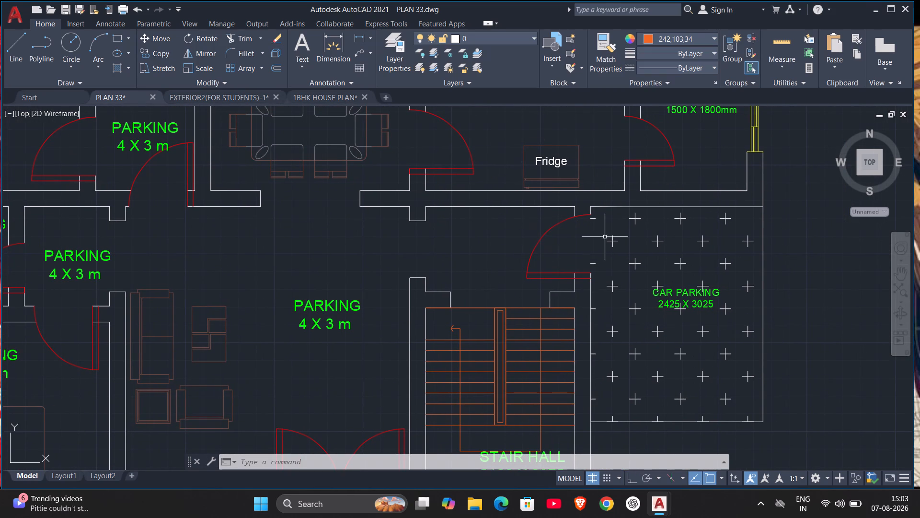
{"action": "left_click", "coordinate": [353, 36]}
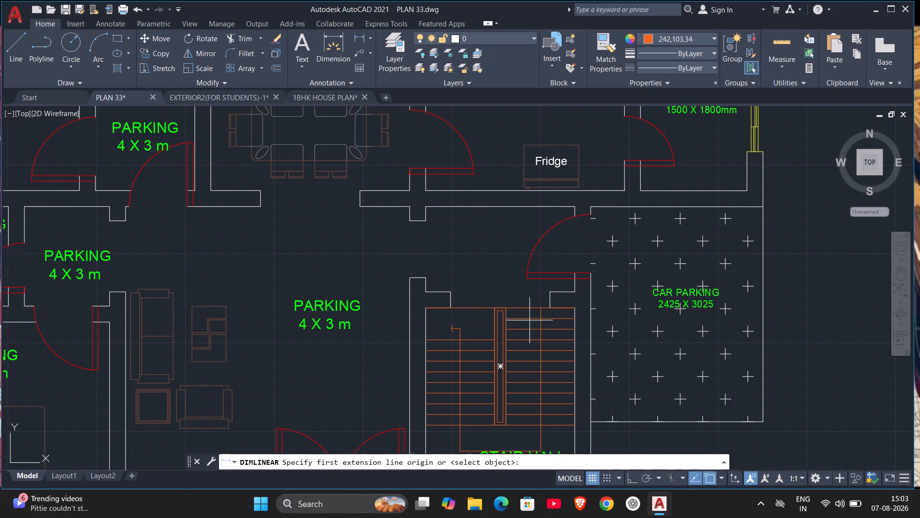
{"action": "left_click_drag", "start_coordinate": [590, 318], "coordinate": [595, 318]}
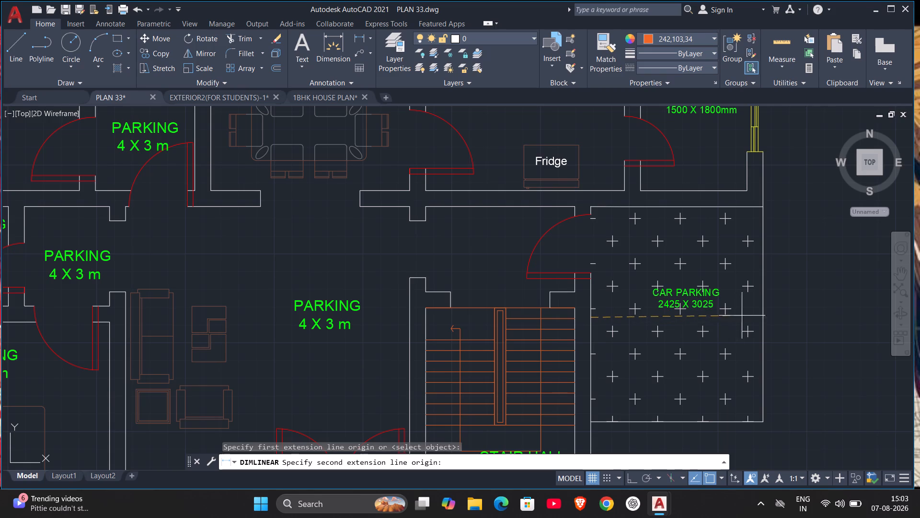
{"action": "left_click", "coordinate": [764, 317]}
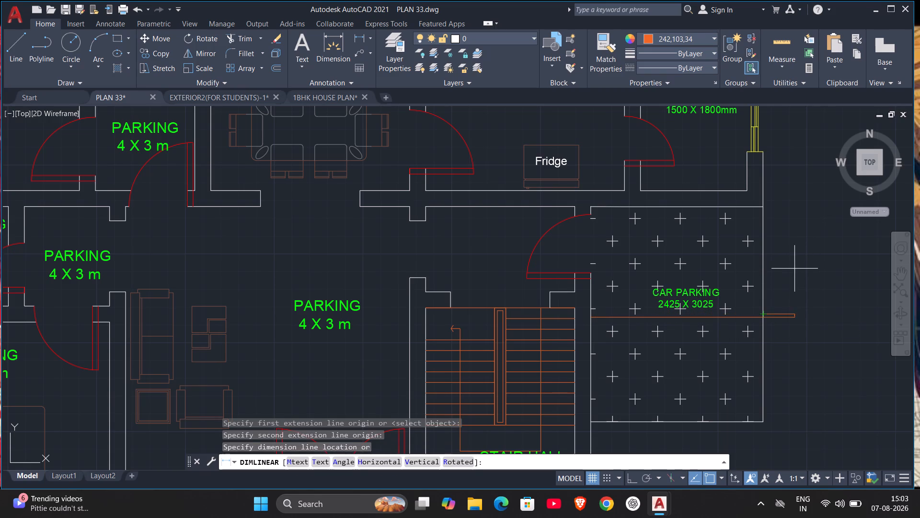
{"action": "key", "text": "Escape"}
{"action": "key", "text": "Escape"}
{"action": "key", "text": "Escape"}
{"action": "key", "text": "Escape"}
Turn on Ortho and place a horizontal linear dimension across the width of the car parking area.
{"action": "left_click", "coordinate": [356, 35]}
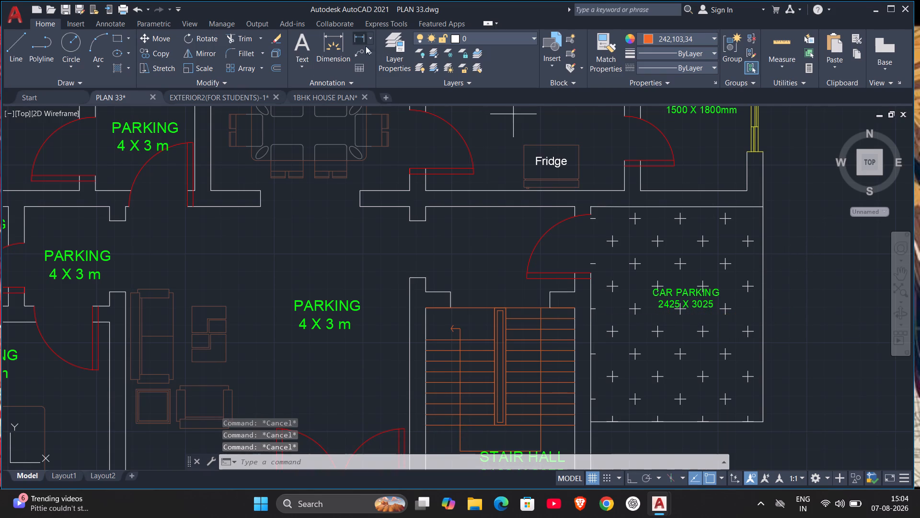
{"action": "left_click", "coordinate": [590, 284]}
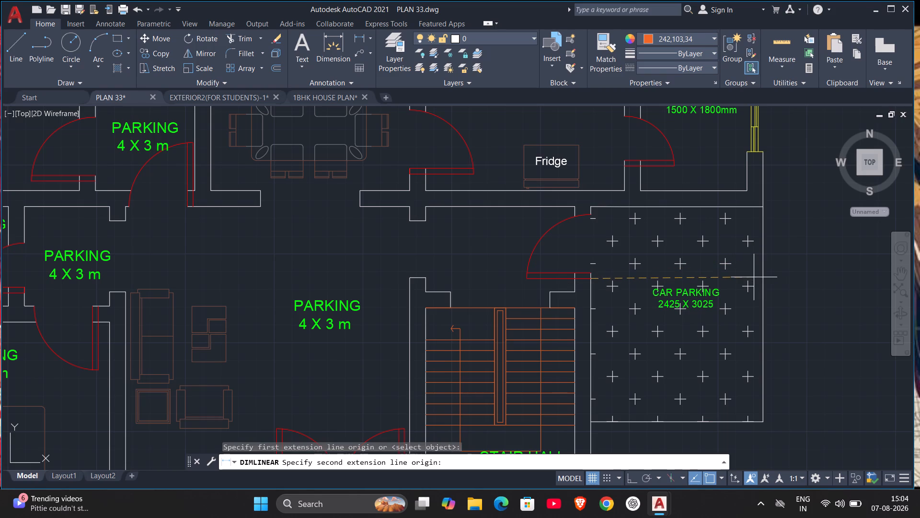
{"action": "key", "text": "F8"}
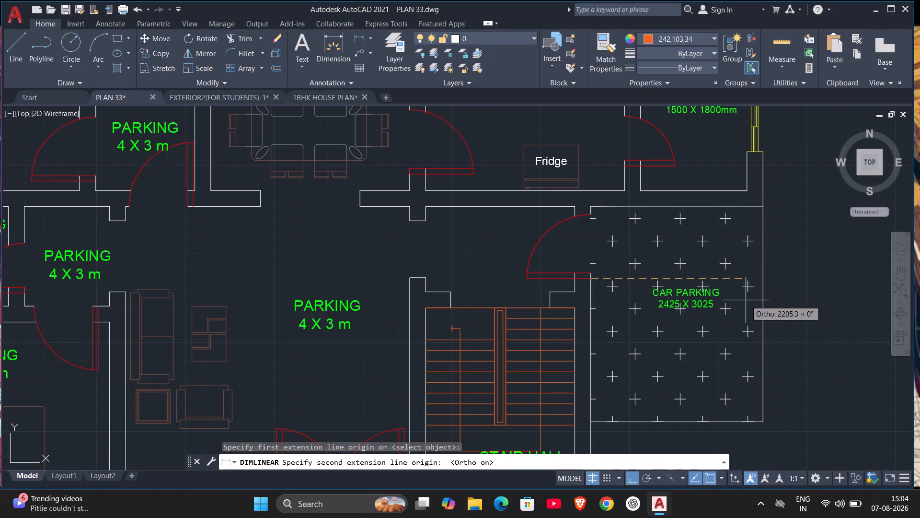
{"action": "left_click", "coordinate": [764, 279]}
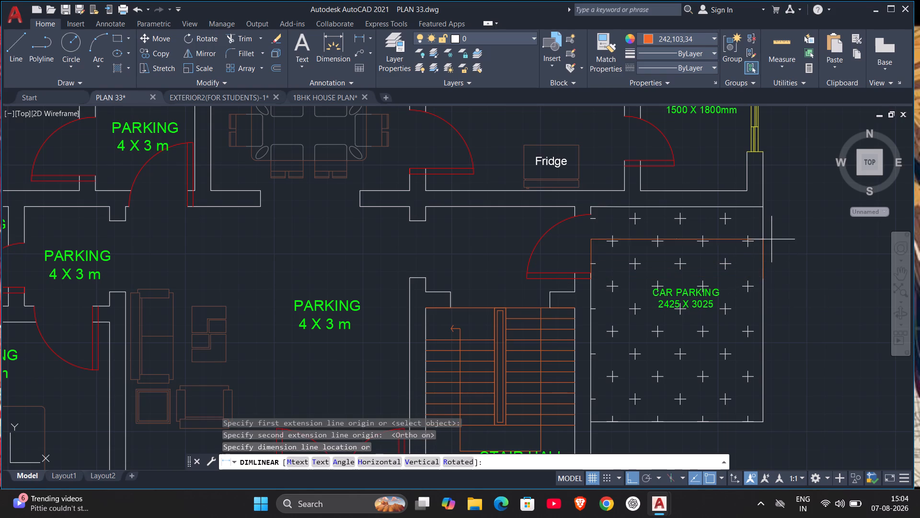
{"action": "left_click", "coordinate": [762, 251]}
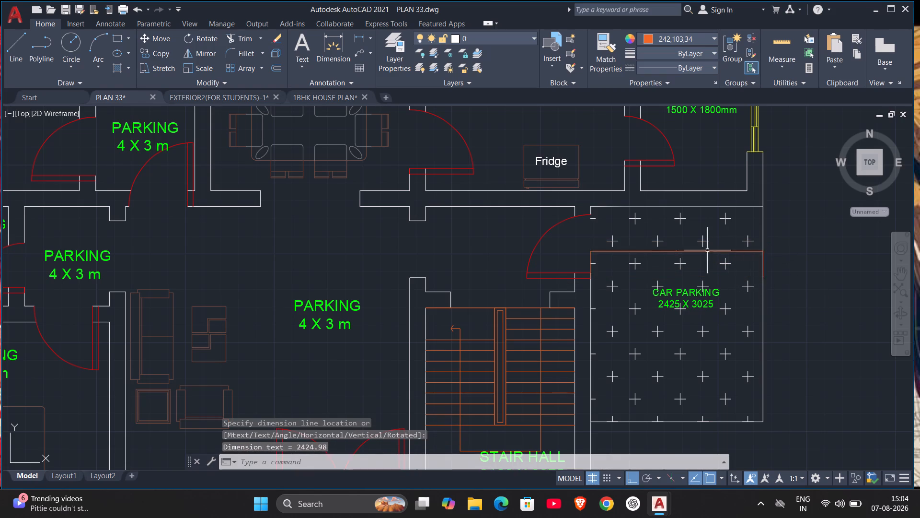
Examine the dimension text on the car parking width dimension at close range.
{"action": "scroll", "coordinate": [680, 247], "scroll_direction": "up", "scroll_amount": 9}
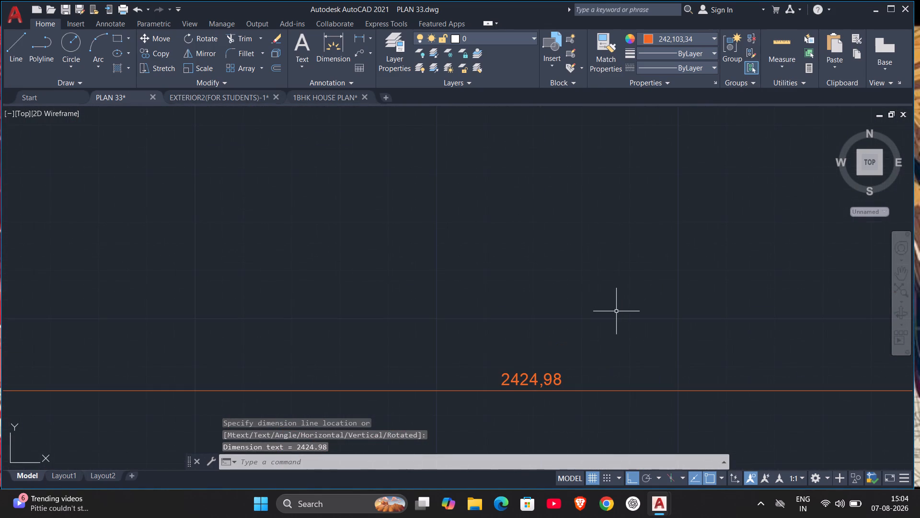
{"action": "scroll", "coordinate": [615, 313], "scroll_direction": "down", "scroll_amount": 9}
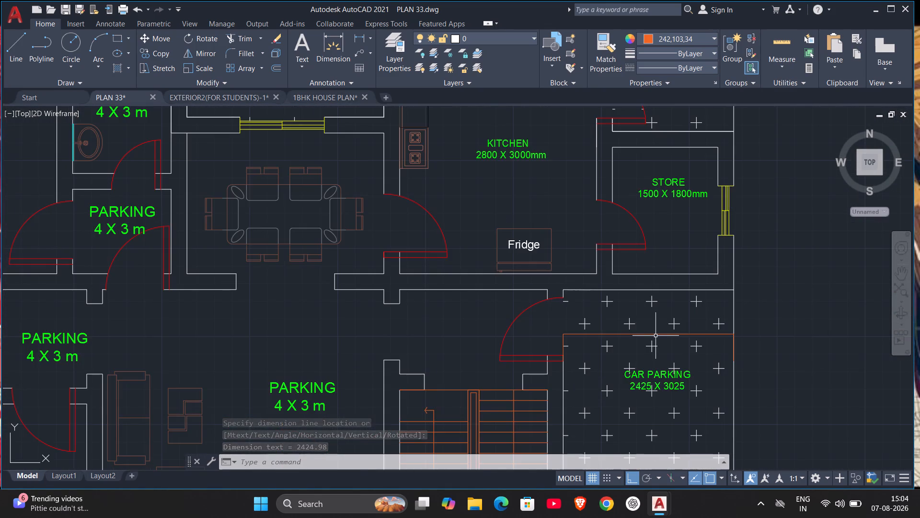
{"action": "scroll", "coordinate": [655, 336], "scroll_direction": "up", "scroll_amount": 7}
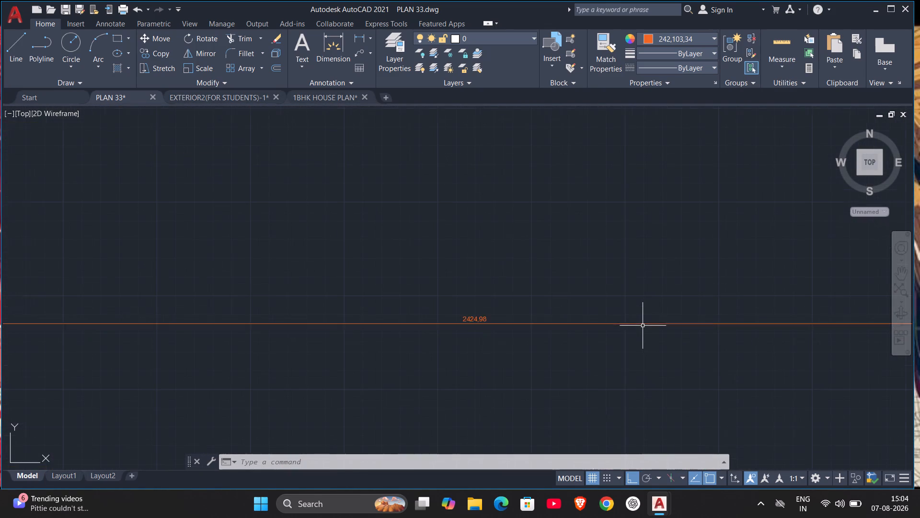
{"action": "scroll", "coordinate": [630, 324], "scroll_direction": "up", "scroll_amount": 1}
{"action": "scroll", "coordinate": [630, 324], "scroll_direction": "down", "scroll_amount": 8}
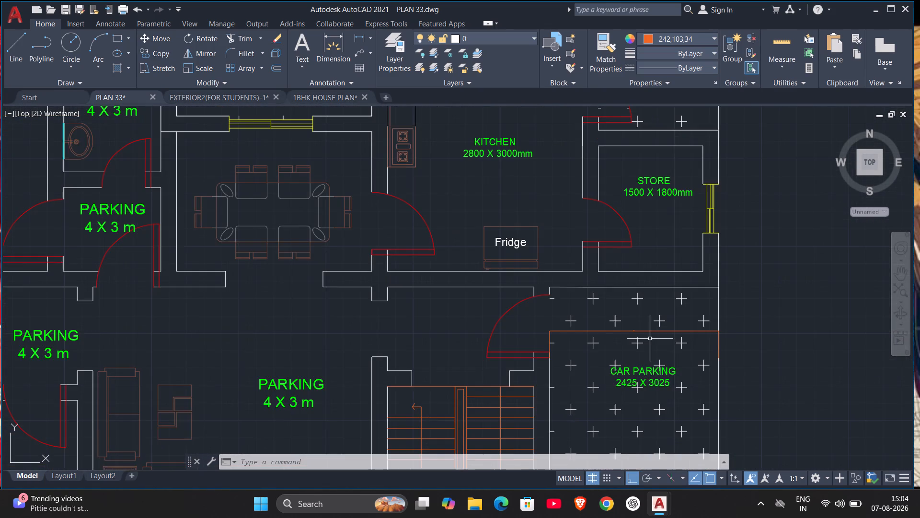
{"action": "scroll", "coordinate": [650, 339], "scroll_direction": "up", "scroll_amount": 5}
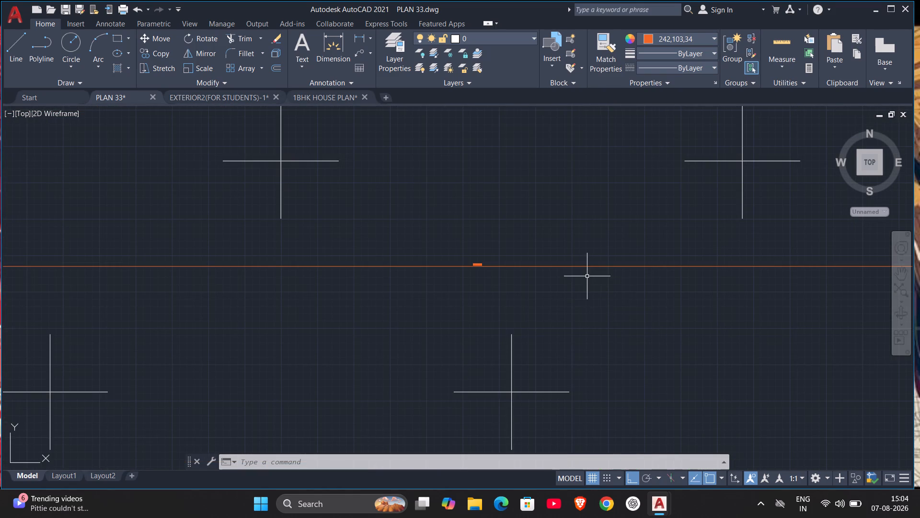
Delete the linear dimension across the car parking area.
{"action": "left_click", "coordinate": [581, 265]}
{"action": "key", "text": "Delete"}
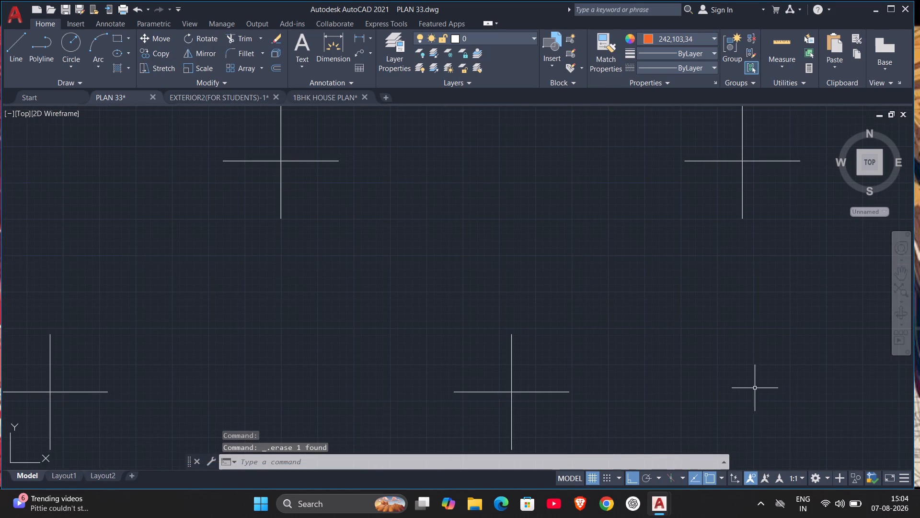
Open the PARKING 4 X 3 m label in the living area for editing and clear both of its text lines.
{"action": "scroll", "coordinate": [753, 388], "scroll_direction": "down", "scroll_amount": 5}
{"action": "middle_click_drag", "start_coordinate": [742, 384], "coordinate": [708, 262]}
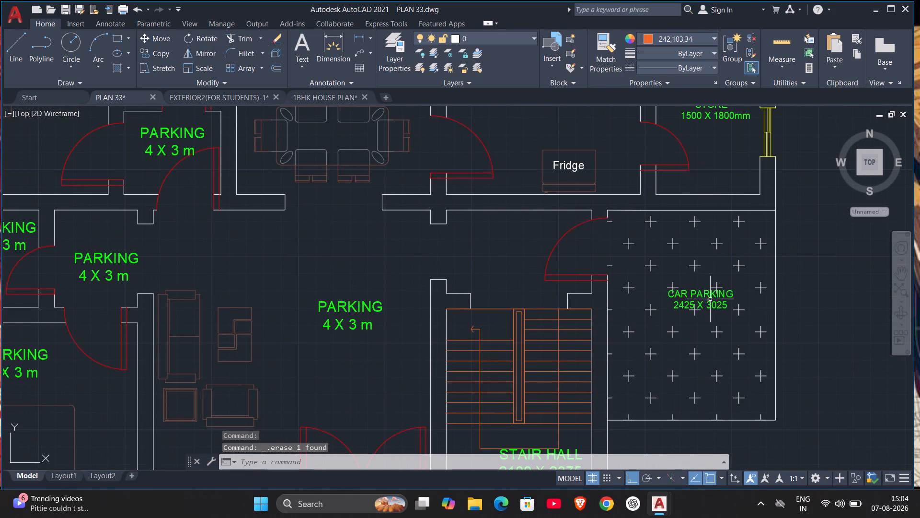
{"action": "scroll", "coordinate": [654, 329], "scroll_direction": "down", "scroll_amount": 2}
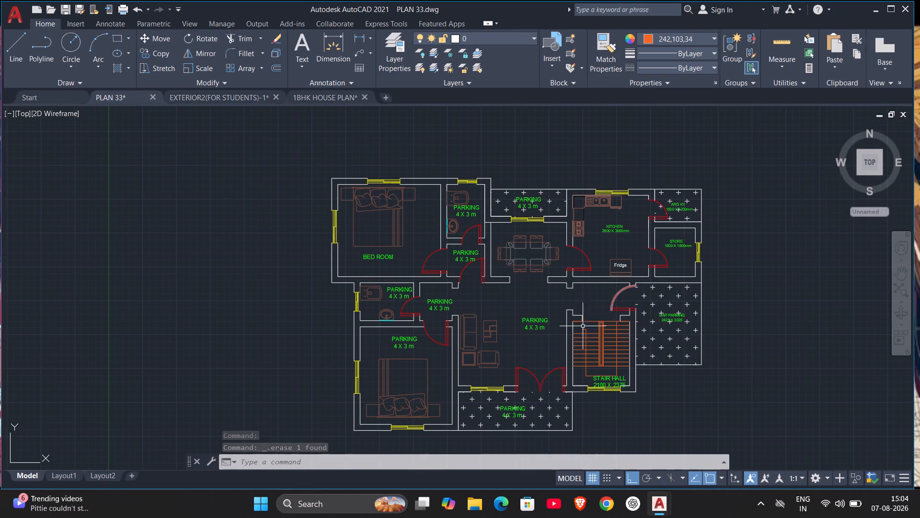
{"action": "left_click", "coordinate": [538, 322]}
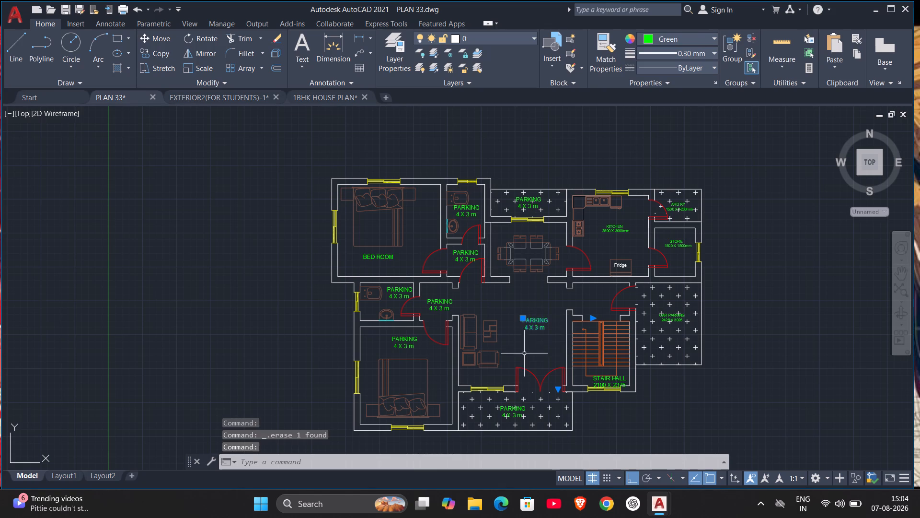
{"action": "double_click", "coordinate": [540, 321]}
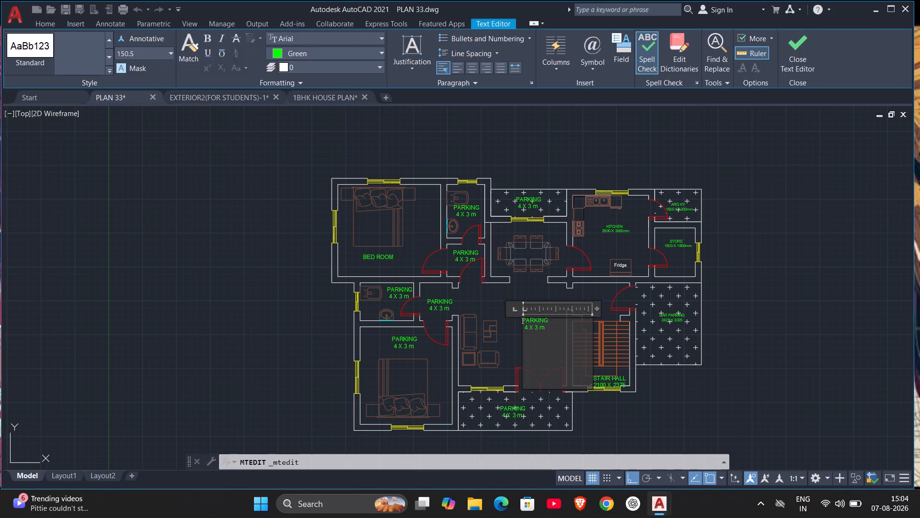
{"action": "left_click_drag", "start_coordinate": [556, 319], "coordinate": [511, 327]}
{"action": "left_click_drag", "start_coordinate": [547, 321], "coordinate": [497, 317]}
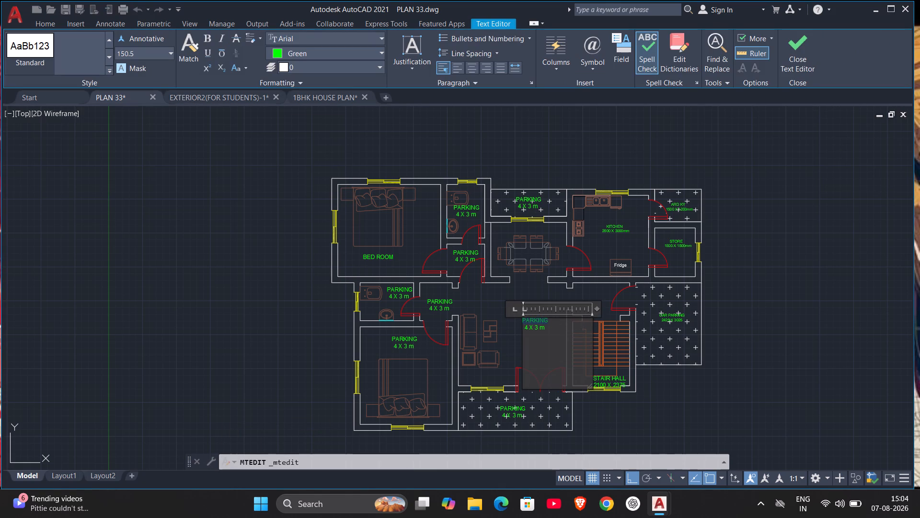
{"action": "left_click_drag", "start_coordinate": [549, 328], "coordinate": [500, 332]}
{"action": "left_click_drag", "start_coordinate": [554, 316], "coordinate": [552, 316]}
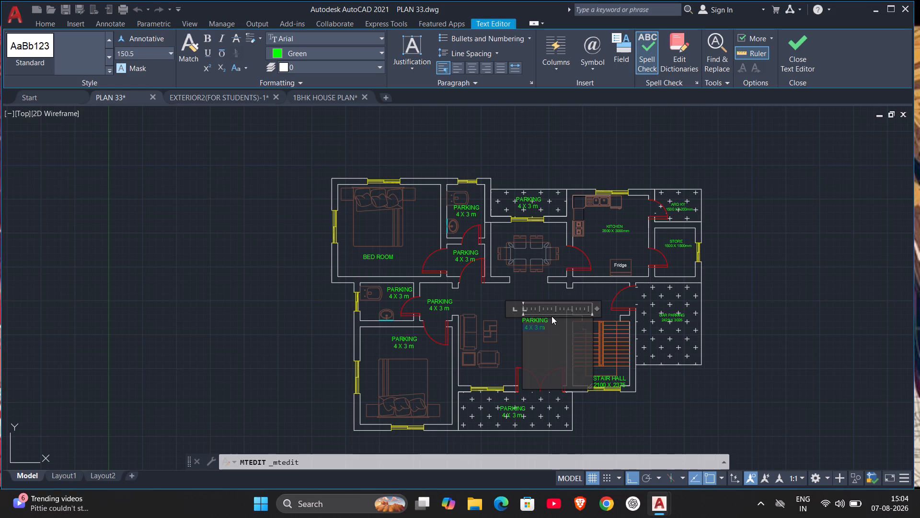
{"action": "left_click_drag", "start_coordinate": [552, 316], "coordinate": [523, 317]}
{"action": "scroll", "coordinate": [544, 316], "scroll_direction": "up", "scroll_amount": 2}
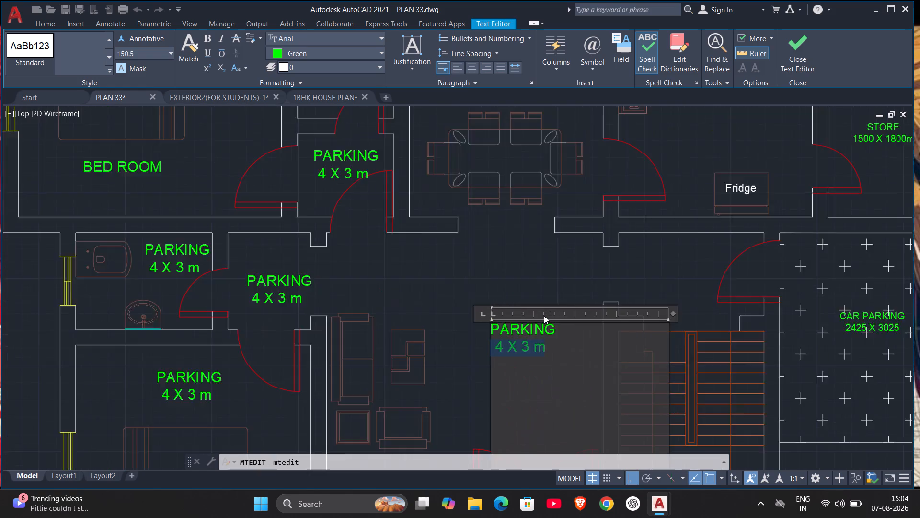
{"action": "scroll", "coordinate": [544, 316], "scroll_direction": "up", "scroll_amount": 1}
{"action": "scroll", "coordinate": [544, 316], "scroll_direction": "down", "scroll_amount": 3}
{"action": "scroll", "coordinate": [544, 316], "scroll_direction": "up", "scroll_amount": 1}
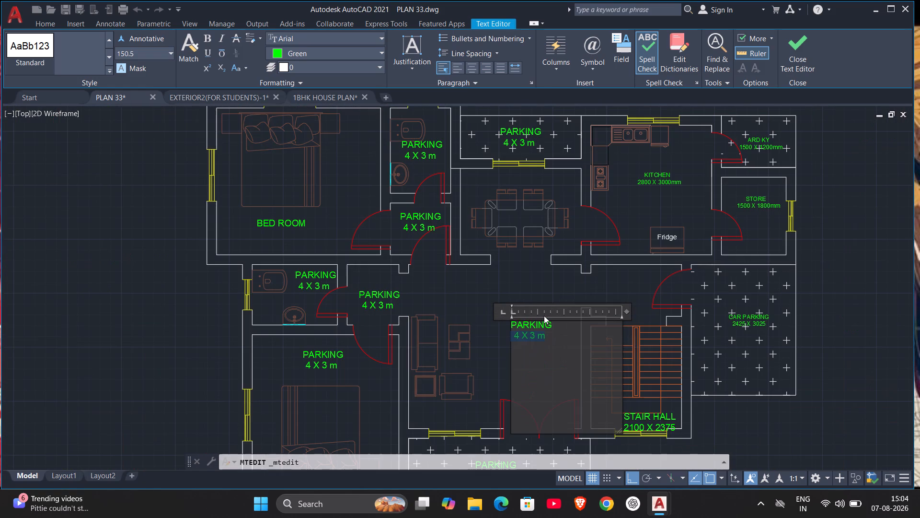
{"action": "scroll", "coordinate": [544, 316], "scroll_direction": "up", "scroll_amount": 1}
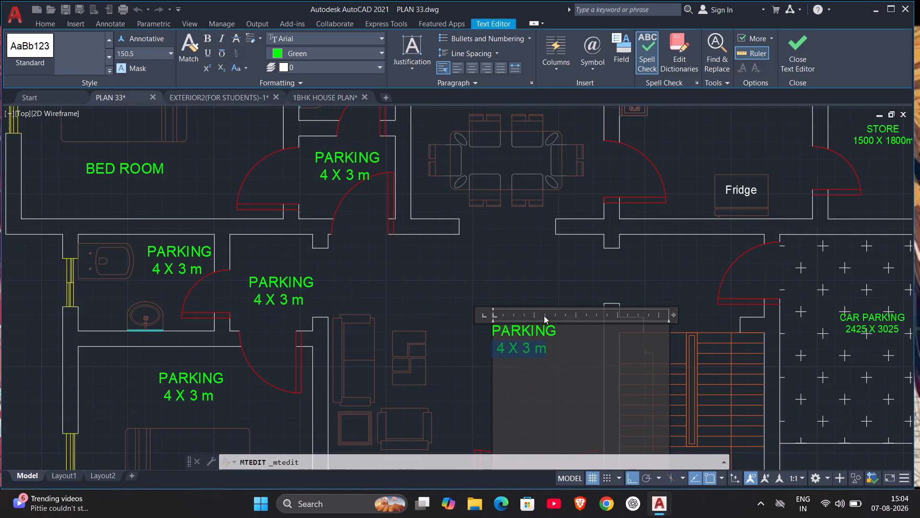
{"action": "left_click_drag", "start_coordinate": [557, 330], "coordinate": [480, 335]}
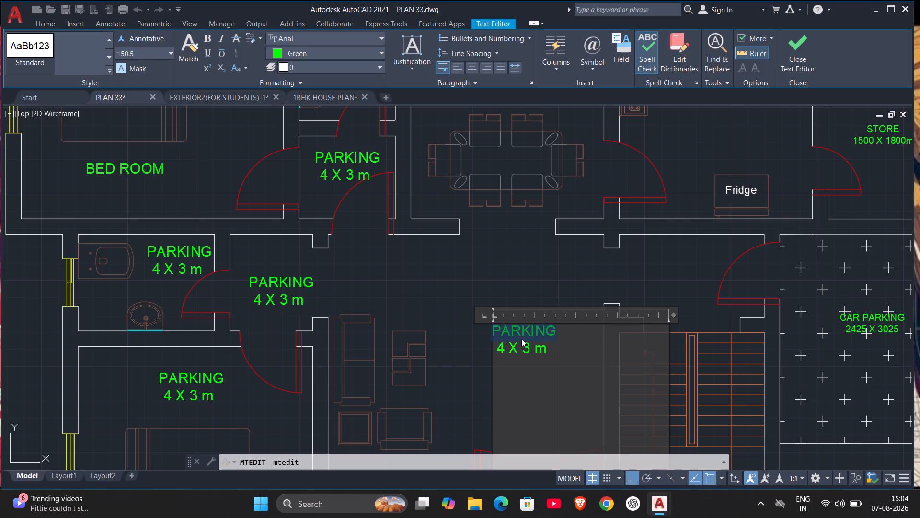
{"action": "key", "text": "Delete"}
{"action": "left_click_drag", "start_coordinate": [544, 349], "coordinate": [420, 362]}
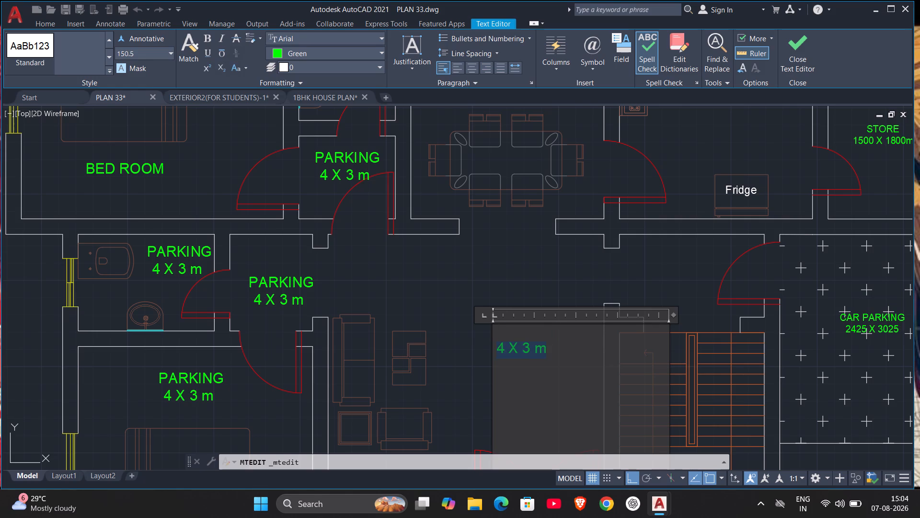
{"action": "left_click_drag", "start_coordinate": [420, 362], "coordinate": [414, 364]}
{"action": "key", "text": "Delete"}
Enter FAMILY LOUNGE on the emptied label's first line and 400 X 3800mm on the second line.
{"action": "left_click", "coordinate": [496, 330]}
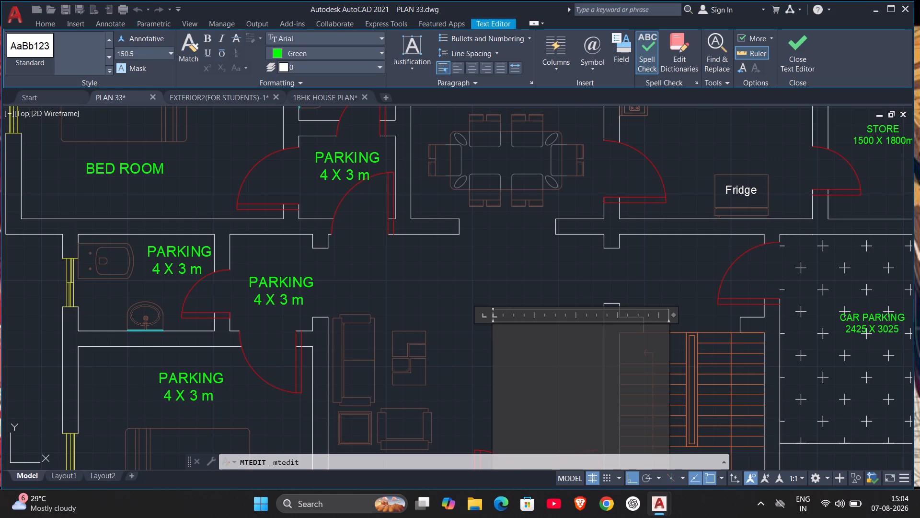
{"action": "type", "text": "FAMILY"}
{"action": "key", "text": "space"}
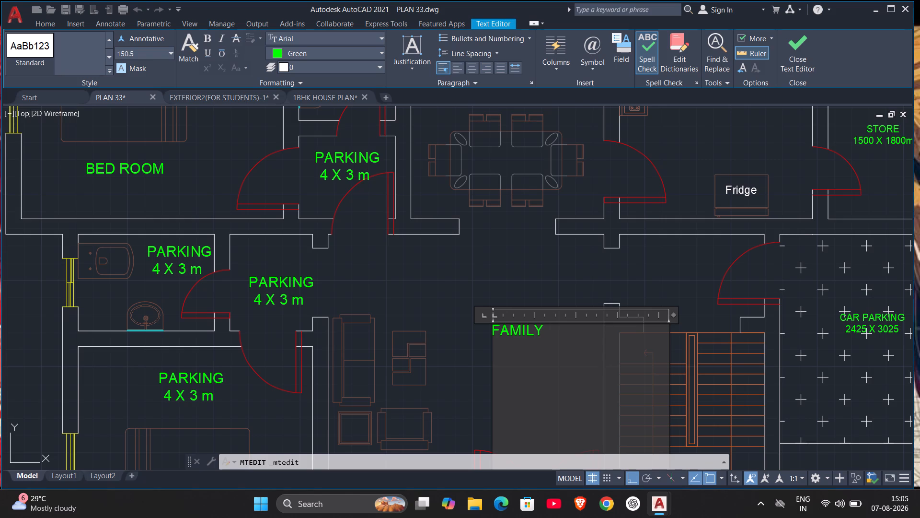
{"action": "type", "text": "LOU"}
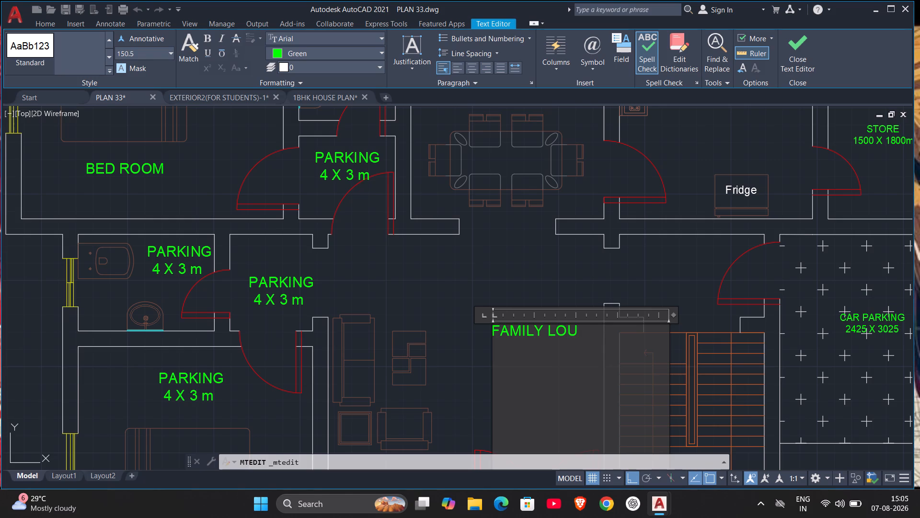
{"action": "type", "text": "NGE"}
{"action": "key", "text": "Return"}
{"action": "type", "text": "400 X"}
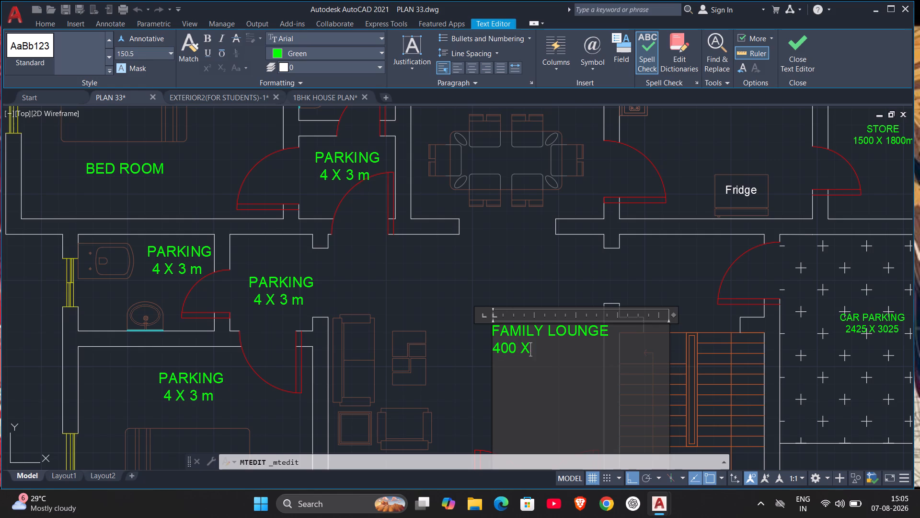
{"action": "key", "text": "space"}
{"action": "key", "text": "3"}
{"action": "type", "text": "800"}
Indent the size line by two spaces to centre it beneath FAMILY LOUNGE, and finish editing the label.
{"action": "key", "text": "Left"}
{"action": "key", "text": "Left"}
{"action": "key", "text": "Left"}
{"action": "key", "text": "Left"}
{"action": "key", "text": "Left"}
{"action": "key", "text": "Left"}
{"action": "key", "text": "Left"}
{"action": "key", "text": "Left"}
{"action": "key", "text": "Left"}
{"action": "key", "text": "Left"}
{"action": "key", "text": "Left"}
{"action": "key", "text": "Left"}
{"action": "key", "text": "Left"}
{"action": "key", "text": "Left"}
{"action": "key", "text": "Right"}
{"action": "key", "text": "Right"}
{"action": "key", "text": "space"}
{"action": "key", "text": "space"}
{"action": "key", "text": "space"}
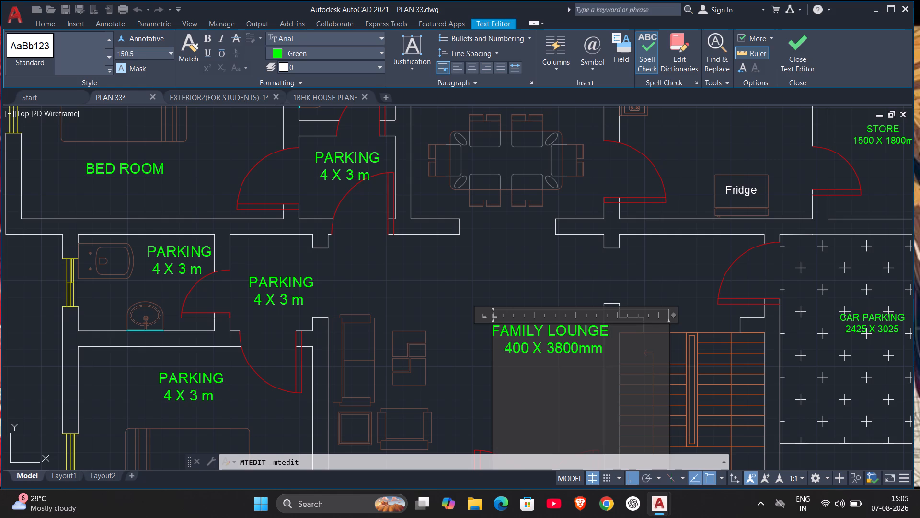
{"action": "key", "text": "Right"}
{"action": "key", "text": "Right"}
{"action": "key", "text": "Left"}
{"action": "key", "text": "Left"}
{"action": "key", "text": "BackSpace"}
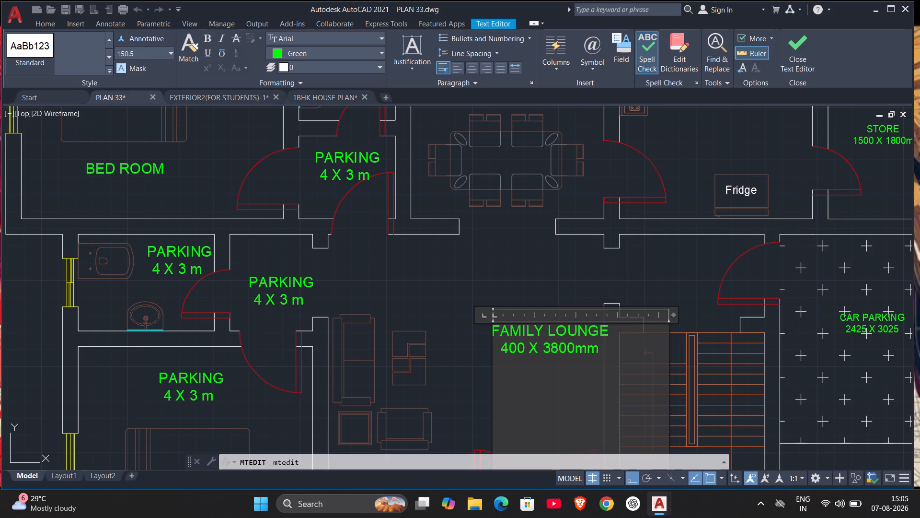
{"action": "left_click", "coordinate": [483, 256]}
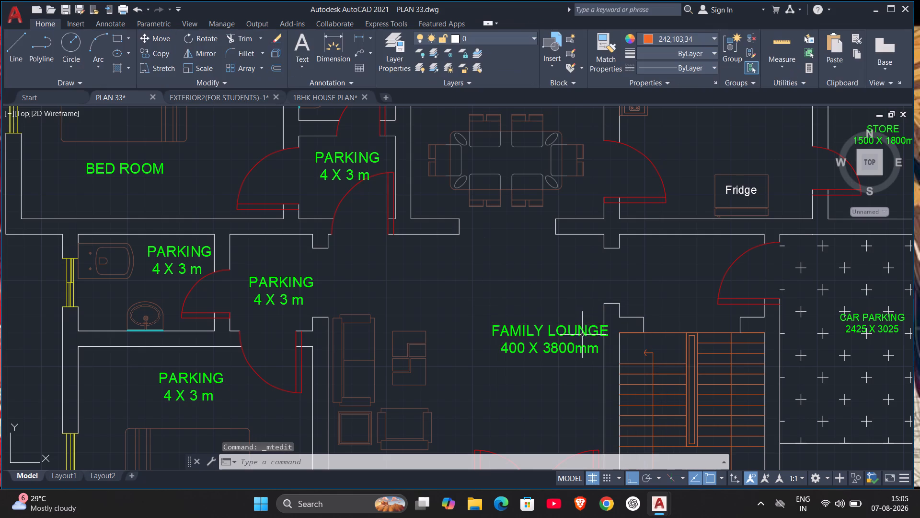
Move the FAMILY LOUNGE label closer to the sofa set, into the open floor above the double entrance door.
{"action": "left_click", "coordinate": [559, 333]}
{"action": "left_click_drag", "start_coordinate": [542, 331], "coordinate": [495, 355]}
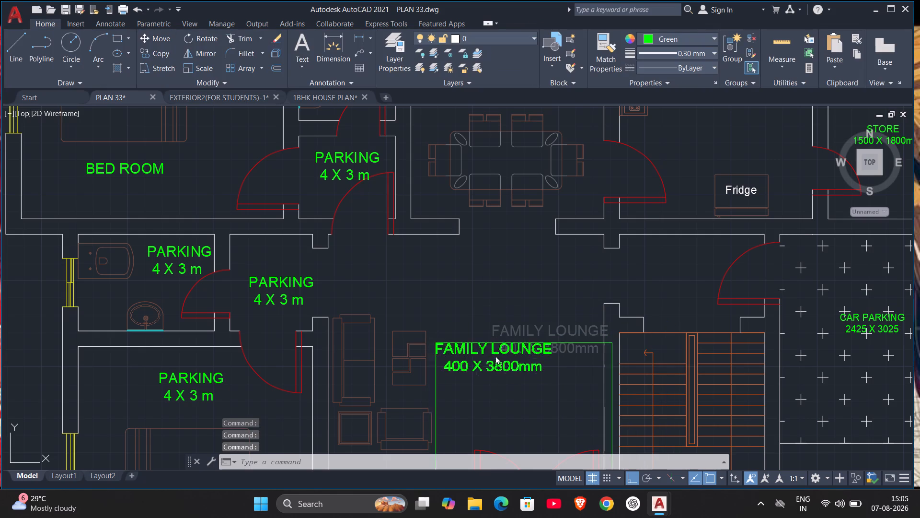
{"action": "left_click_drag", "start_coordinate": [495, 355], "coordinate": [491, 373]}
{"action": "scroll", "coordinate": [518, 341], "scroll_direction": "down", "scroll_amount": 3}
{"action": "scroll", "coordinate": [519, 341], "scroll_direction": "up", "scroll_amount": 1}
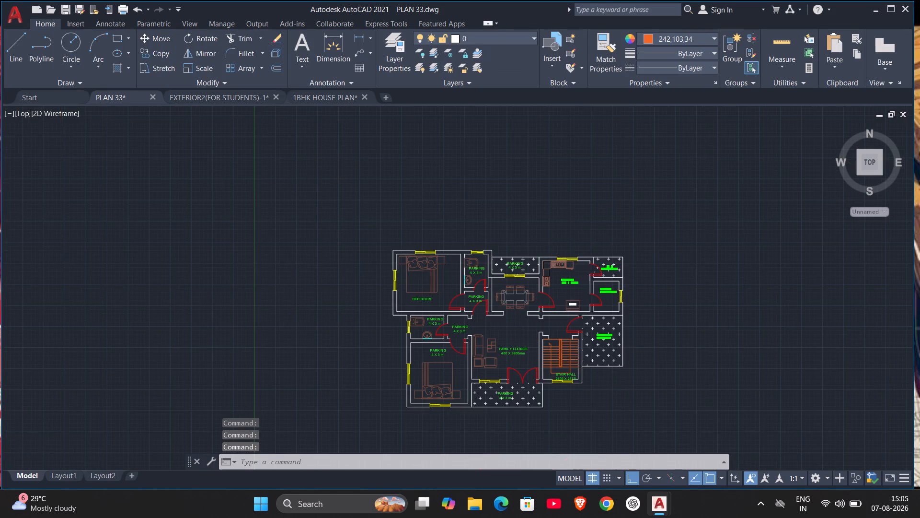
{"action": "scroll", "coordinate": [525, 339], "scroll_direction": "up", "scroll_amount": 1}
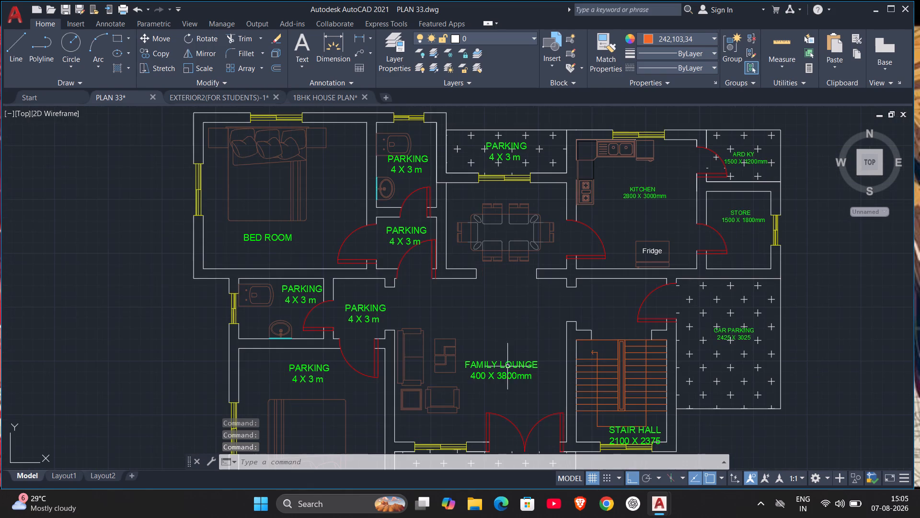
Correct the FAMILY LOUNGE size line to 4000 X 3800mm and remove one leading space.
{"action": "double_click", "coordinate": [491, 375]}
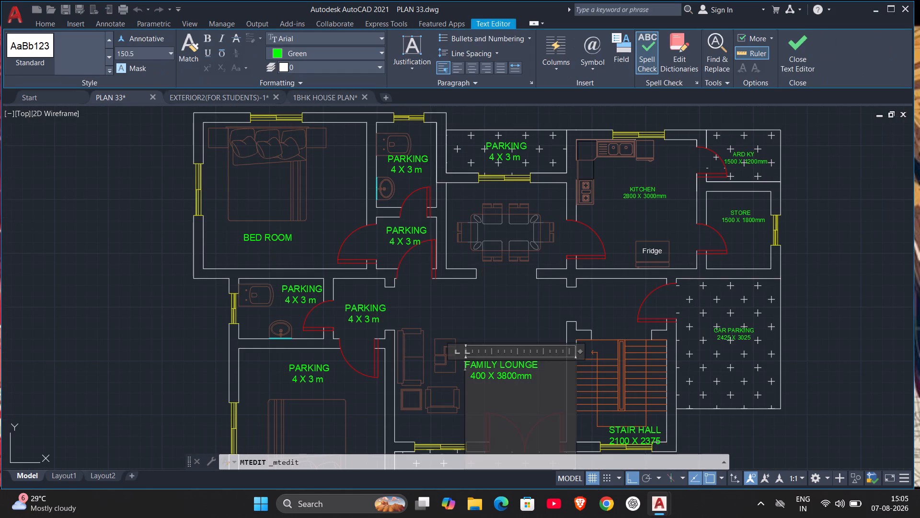
{"action": "left_click", "coordinate": [484, 374]}
{"action": "key", "text": "0"}
{"action": "left_click", "coordinate": [471, 376]}
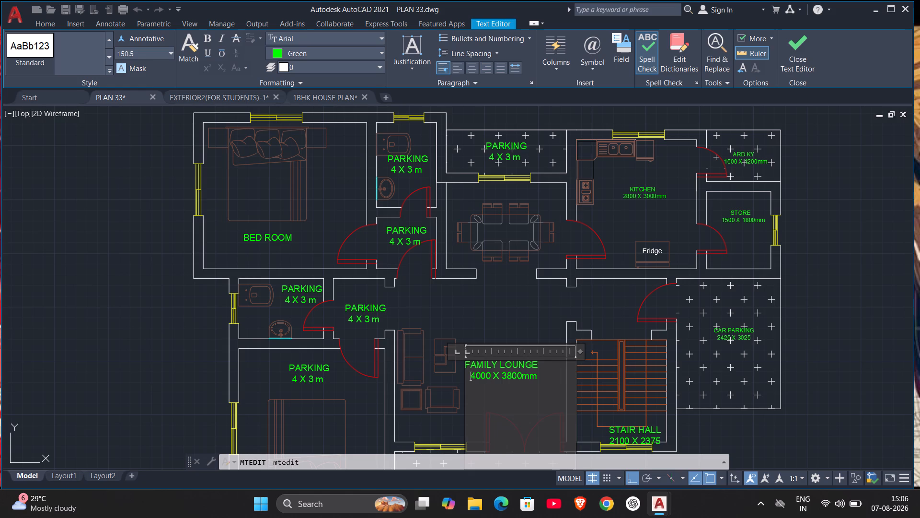
{"action": "key", "text": "BackSpace"}
{"action": "left_click", "coordinate": [497, 311]}
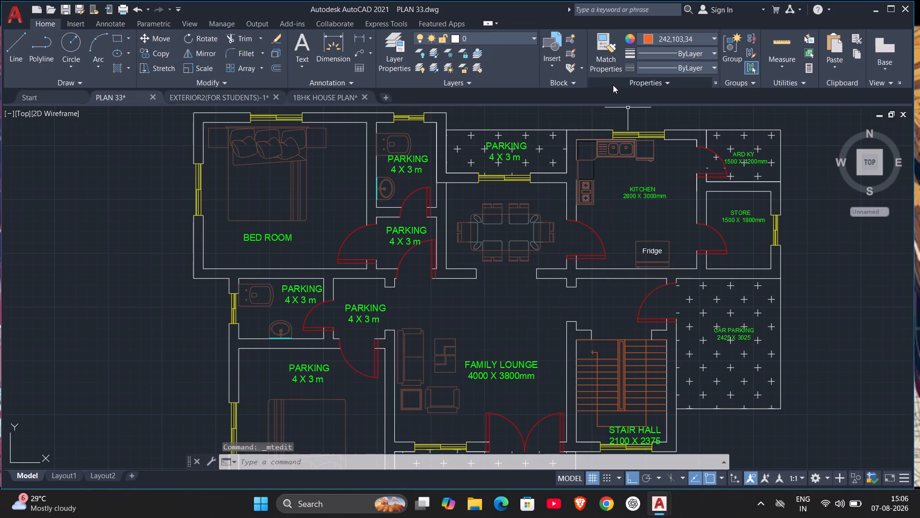
Match the FAMILY LOUNGE label's properties to those of the KITCHEN label.
{"action": "left_click", "coordinate": [608, 50]}
{"action": "left_click", "coordinate": [642, 196]}
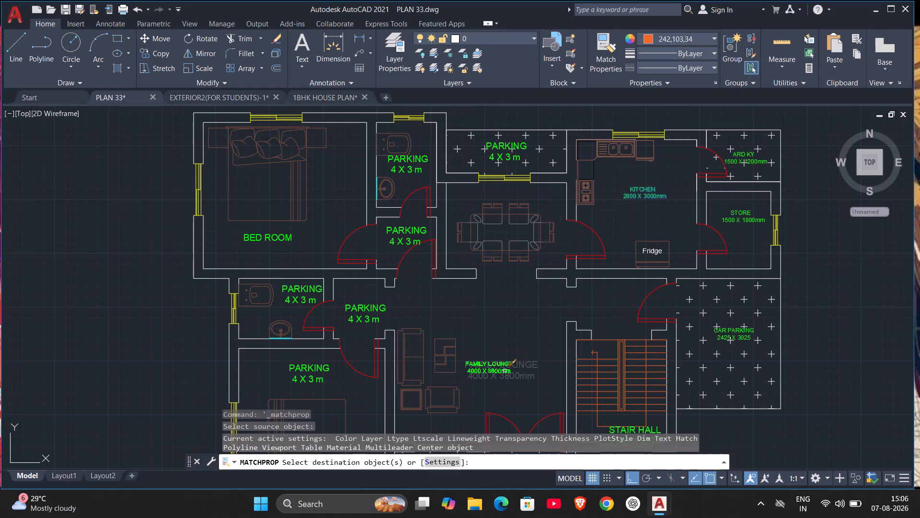
{"action": "left_click", "coordinate": [505, 371]}
{"action": "left_click", "coordinate": [550, 398]}
{"action": "middle_click_drag", "start_coordinate": [547, 392], "coordinate": [533, 288]}
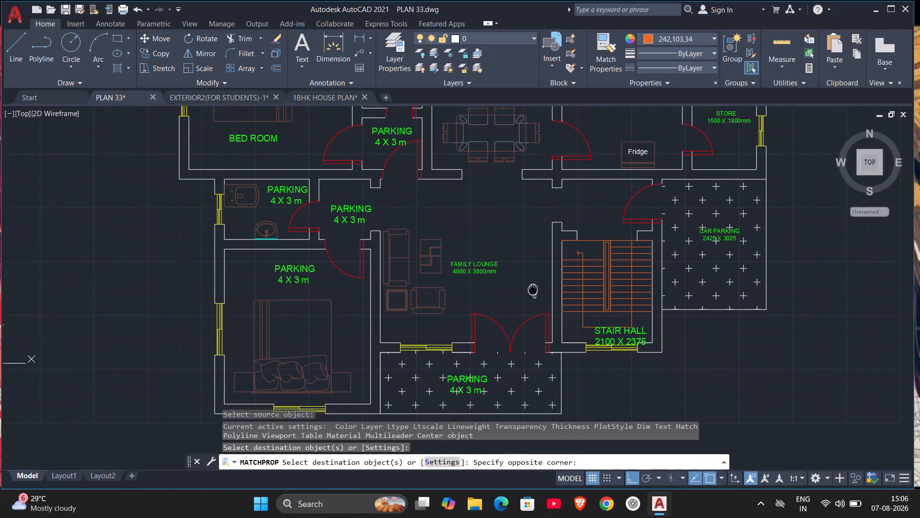
{"action": "middle_click_drag", "start_coordinate": [533, 288], "coordinate": [533, 285]}
{"action": "key", "text": "Escape"}
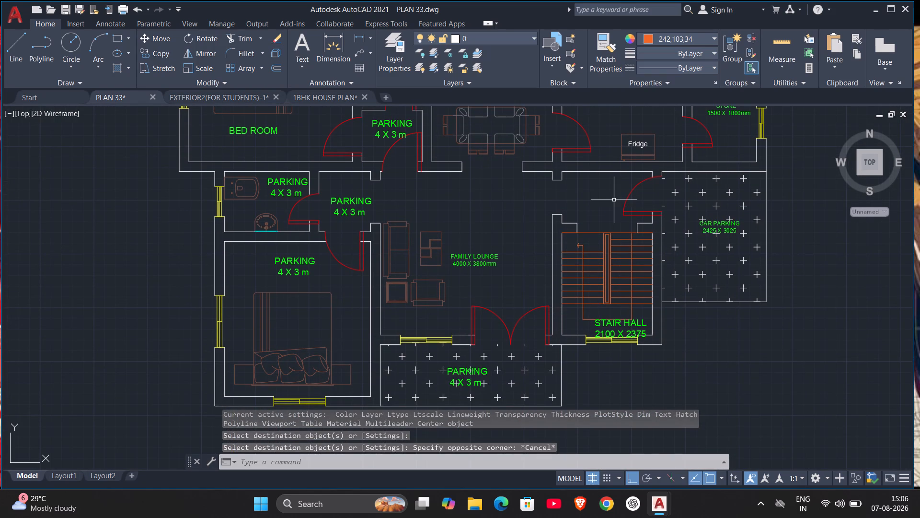
Match the properties of the STAIR HALL label and the PARKING placeholders in the entry porch and small hallway to the FAMILY LOUNGE label.
{"action": "middle_click_drag", "start_coordinate": [626, 233], "coordinate": [626, 256]}
{"action": "left_click", "coordinate": [596, 43]}
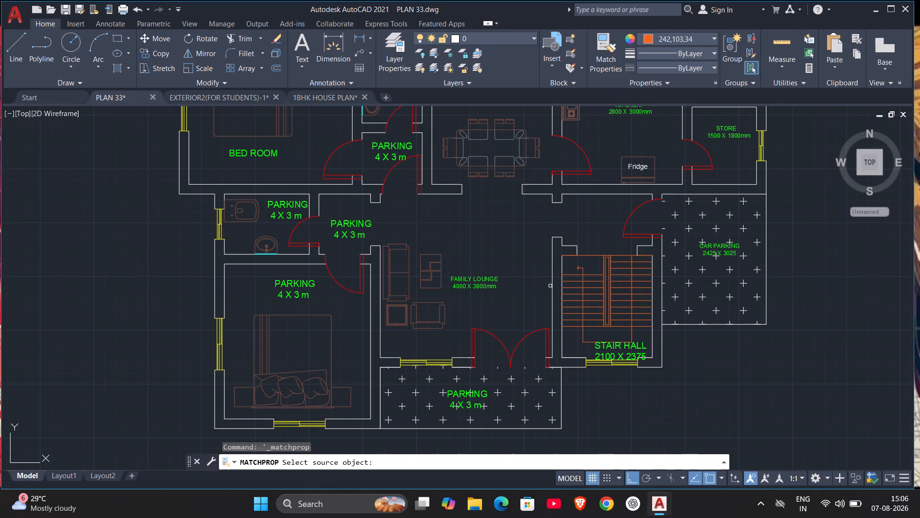
{"action": "left_click", "coordinate": [485, 280]}
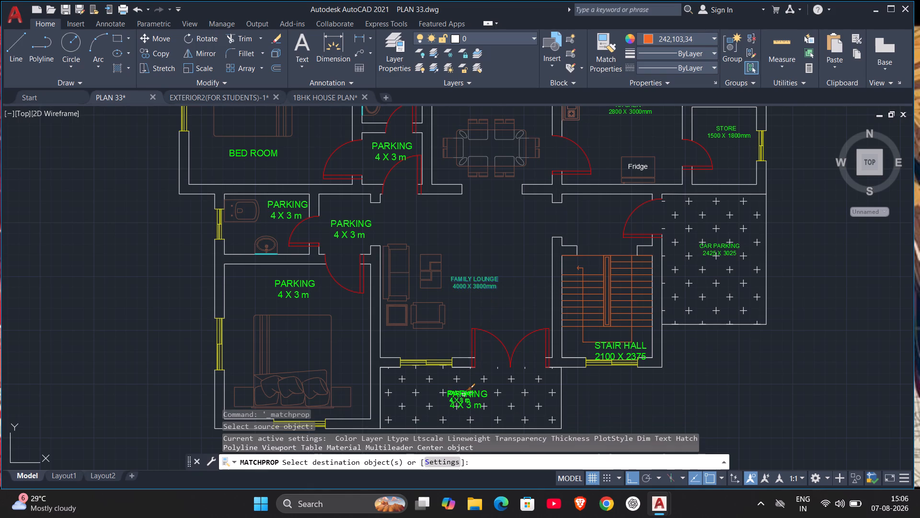
{"action": "left_click", "coordinate": [626, 352]}
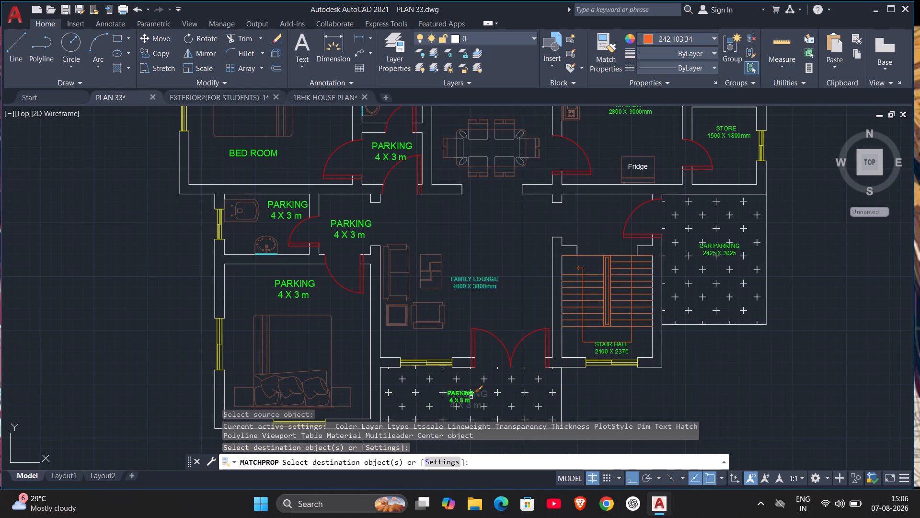
{"action": "left_click", "coordinate": [471, 397]}
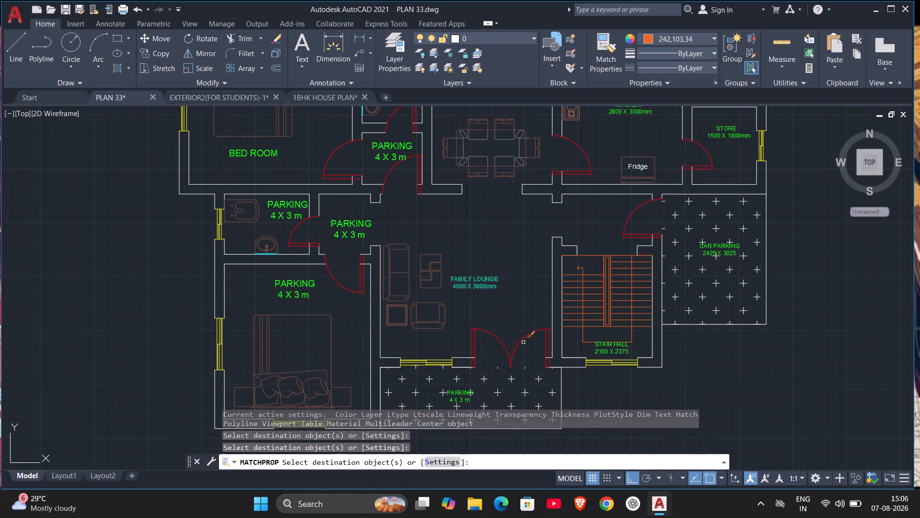
{"action": "left_click", "coordinate": [354, 225]}
{"action": "middle_click_drag", "start_coordinate": [412, 222], "coordinate": [574, 284]}
{"action": "scroll", "coordinate": [415, 221], "scroll_direction": "down", "scroll_amount": 1}
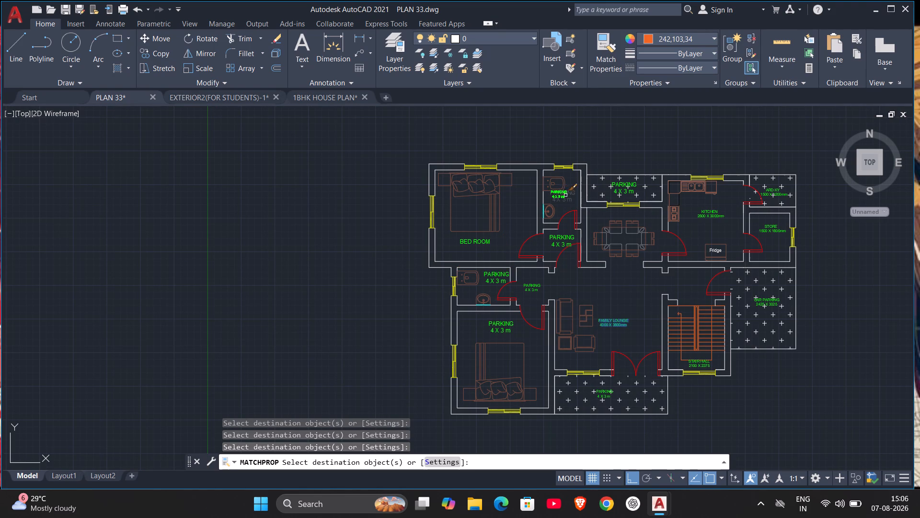
{"action": "key", "text": "Escape"}
Nudge the STAIR HALL label slightly down, into the gap between the stair outline and the window.
{"action": "scroll", "coordinate": [625, 331], "scroll_direction": "up", "scroll_amount": 2}
{"action": "scroll", "coordinate": [625, 330], "scroll_direction": "down", "scroll_amount": 1}
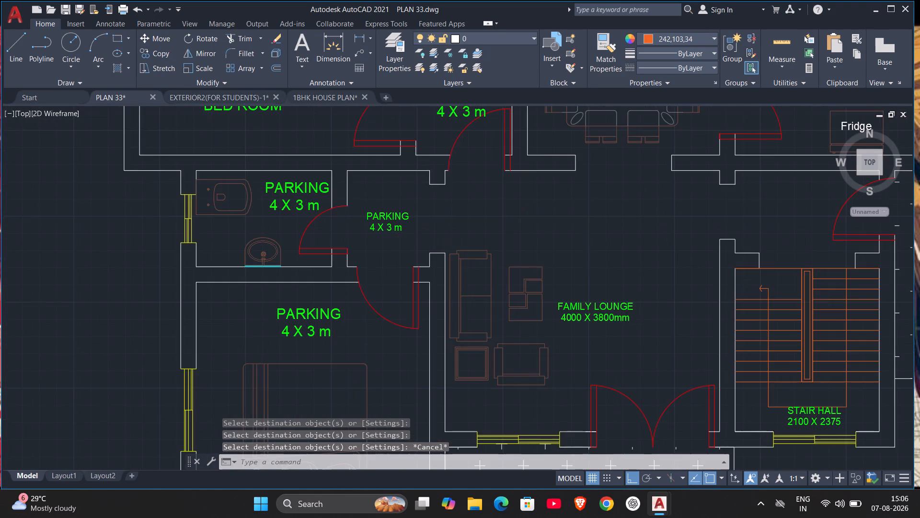
{"action": "scroll", "coordinate": [625, 330], "scroll_direction": "down", "scroll_amount": 2}
{"action": "scroll", "coordinate": [625, 330], "scroll_direction": "up", "scroll_amount": 1}
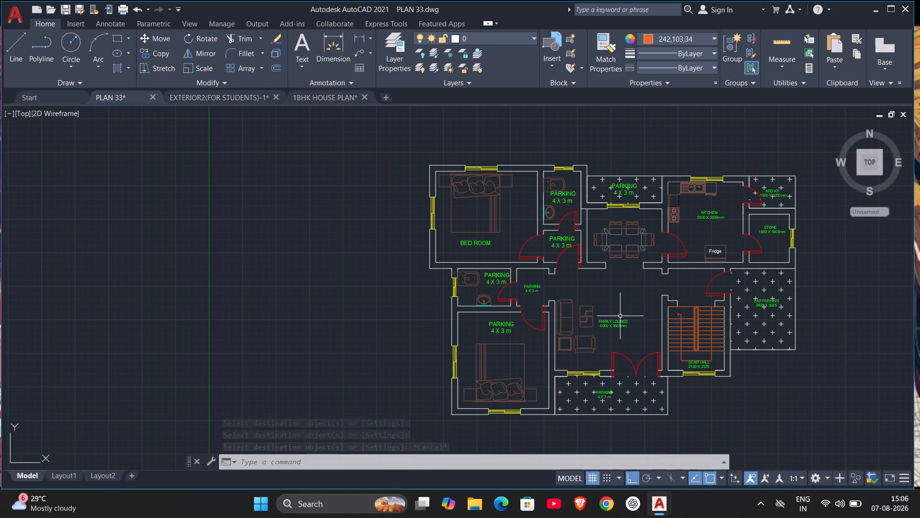
{"action": "scroll", "coordinate": [712, 365], "scroll_direction": "up", "scroll_amount": 3}
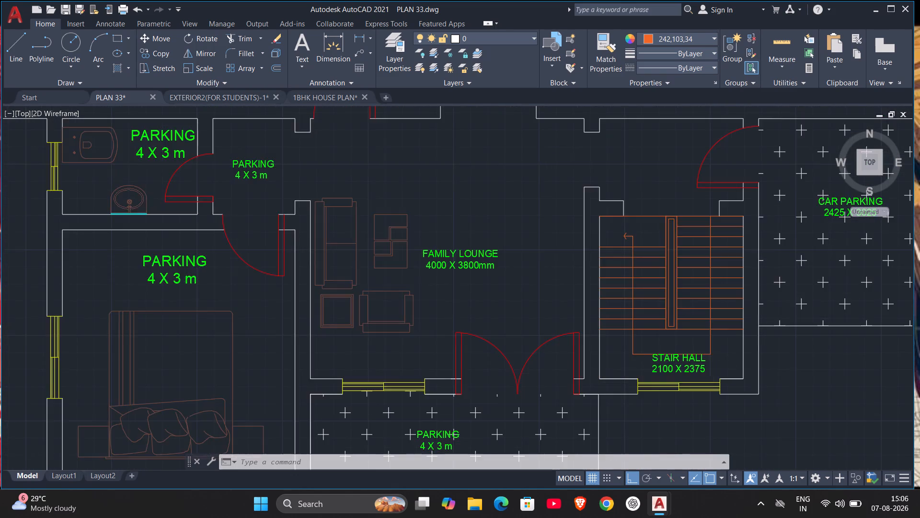
{"action": "left_click", "coordinate": [653, 355]}
{"action": "left_click_drag", "start_coordinate": [653, 359], "coordinate": [655, 367]}
Replace the PARKING placeholder text in the porch outside the double entrance door with ENTRY PORCH and start a second line.
{"action": "scroll", "coordinate": [758, 368], "scroll_direction": "down", "scroll_amount": 2}
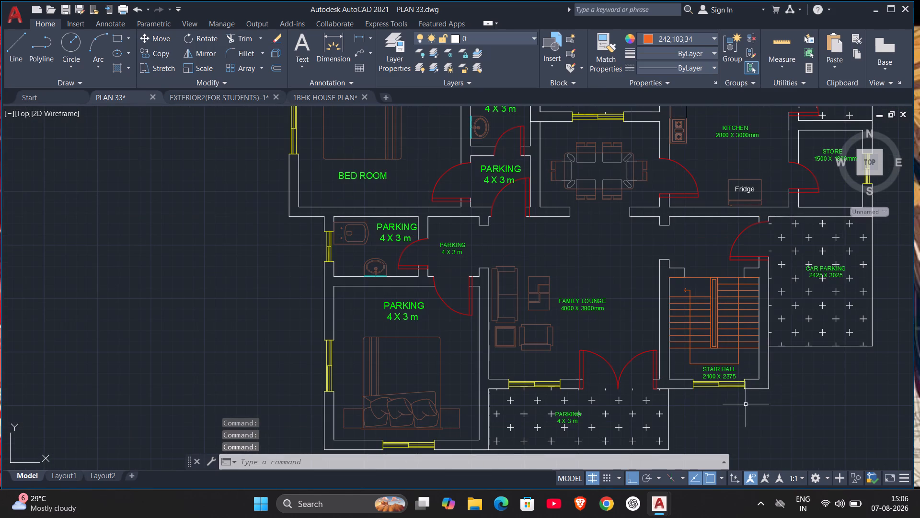
{"action": "middle_click_drag", "start_coordinate": [746, 405], "coordinate": [731, 359]}
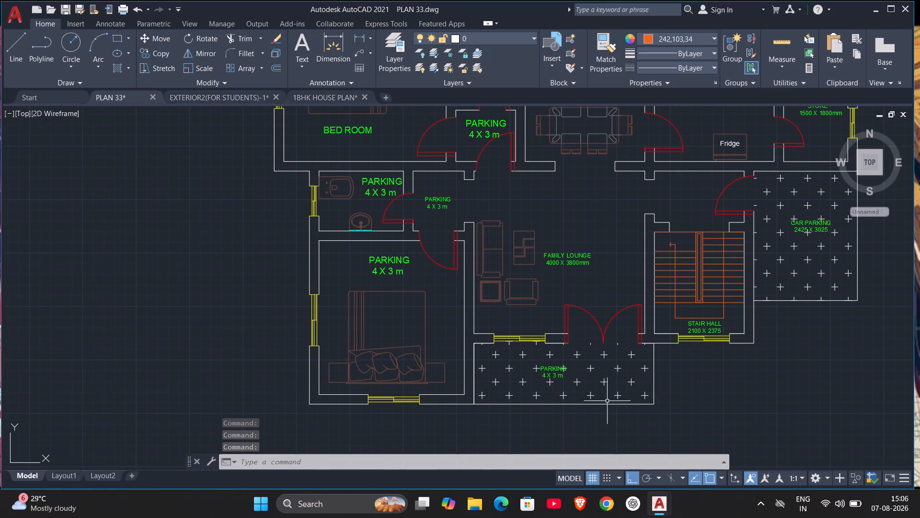
{"action": "left_click", "coordinate": [555, 371]}
{"action": "double_click", "coordinate": [561, 368]}
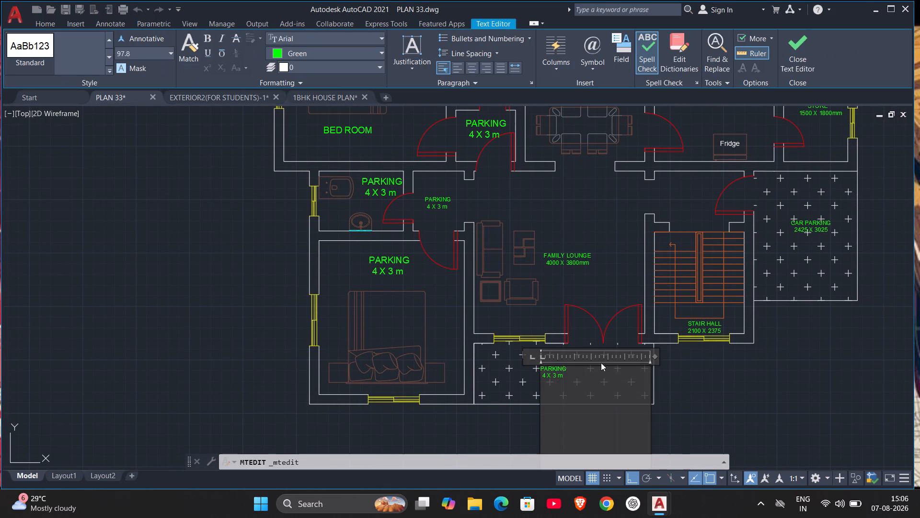
{"action": "left_click_drag", "start_coordinate": [579, 374], "coordinate": [528, 367]}
{"action": "key", "text": "BackSpace"}
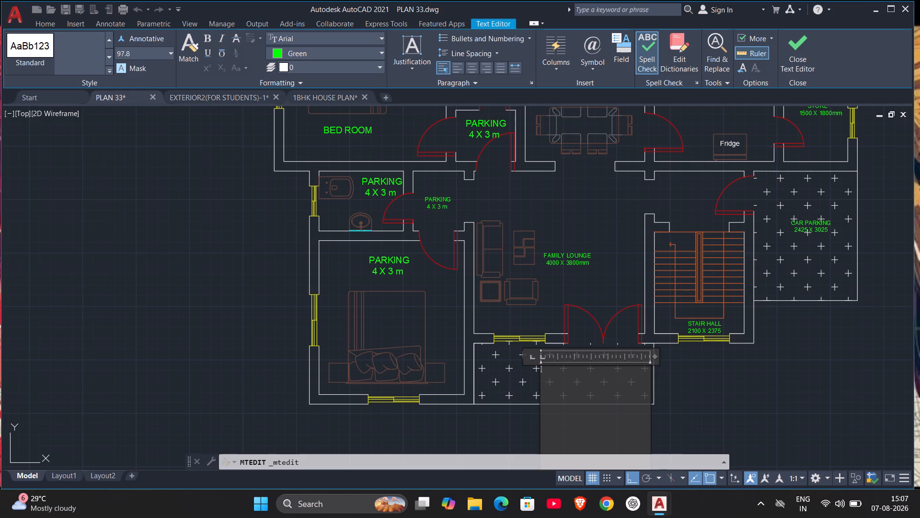
{"action": "type", "text": "ENTRY"}
{"action": "key", "text": "space"}
{"action": "type", "text": "PORCH"}
{"action": "key", "text": "space"}
{"action": "key", "text": "BackSpace"}
{"action": "key", "text": "Return"}
Enter the size line 4225 X 1425mm, indented by one space beneath ENTRY PORCH, and finish editing the label.
{"action": "key", "text": "space"}
{"action": "type", "text": "422"}
{"action": "key", "text": "5"}
{"action": "key", "text": "space"}
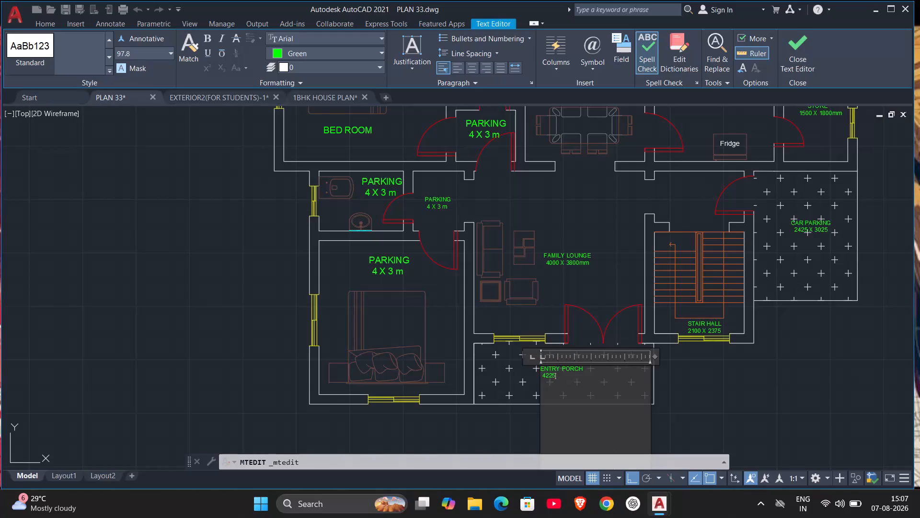
{"action": "type", "text": "X"}
{"action": "key", "text": "space"}
{"action": "type", "text": "142"}
{"action": "key", "text": "5"}
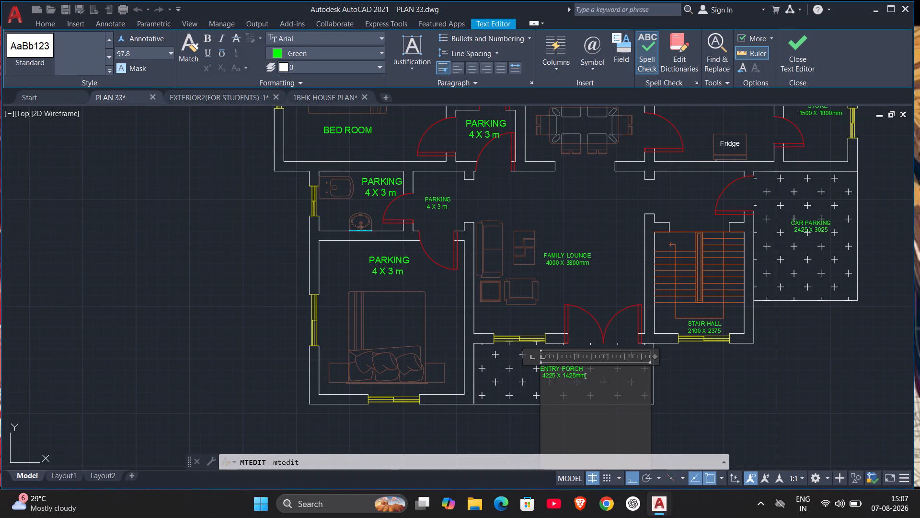
{"action": "left_click", "coordinate": [719, 388]}
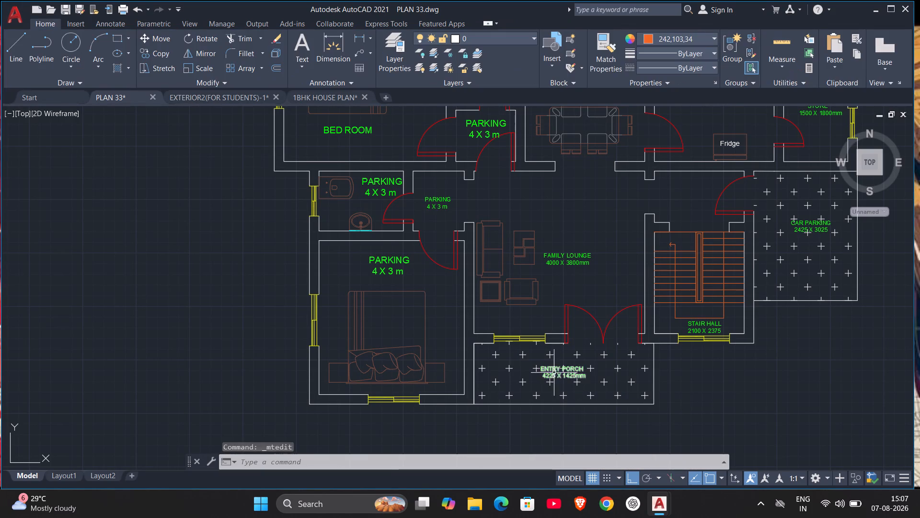
Match the ENTRY PORCH label's properties to the larger PARKING placeholder in the lobby beside the dining area.
{"action": "left_click_drag", "start_coordinate": [552, 366], "coordinate": [557, 354]}
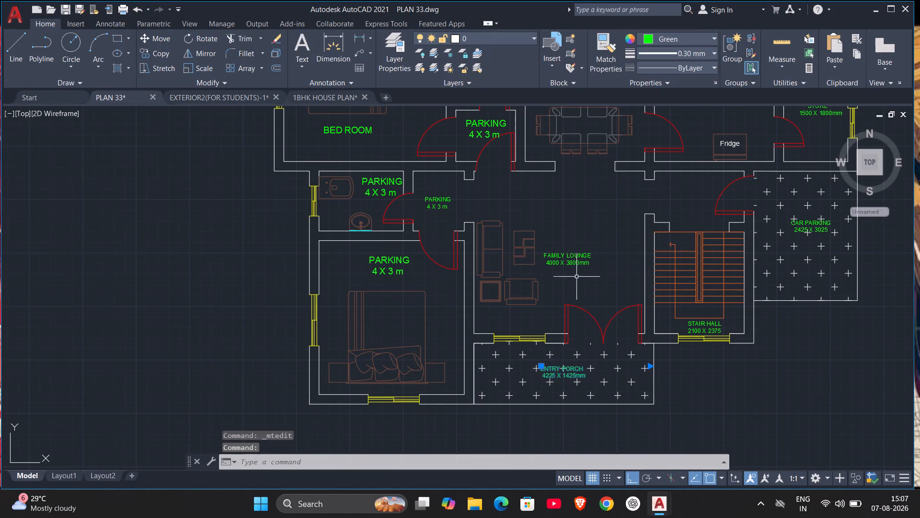
{"action": "key", "text": "Escape"}
{"action": "left_click", "coordinate": [607, 52]}
{"action": "left_click", "coordinate": [499, 127]}
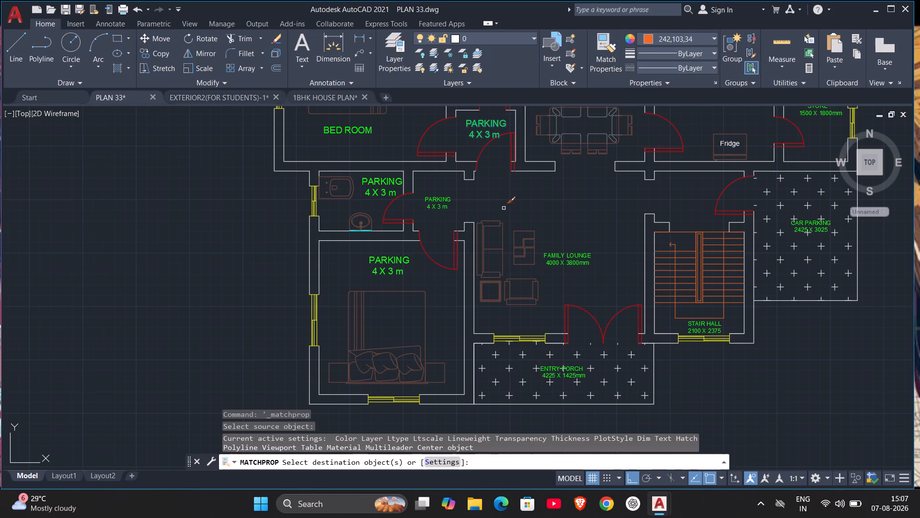
{"action": "left_click", "coordinate": [559, 375]}
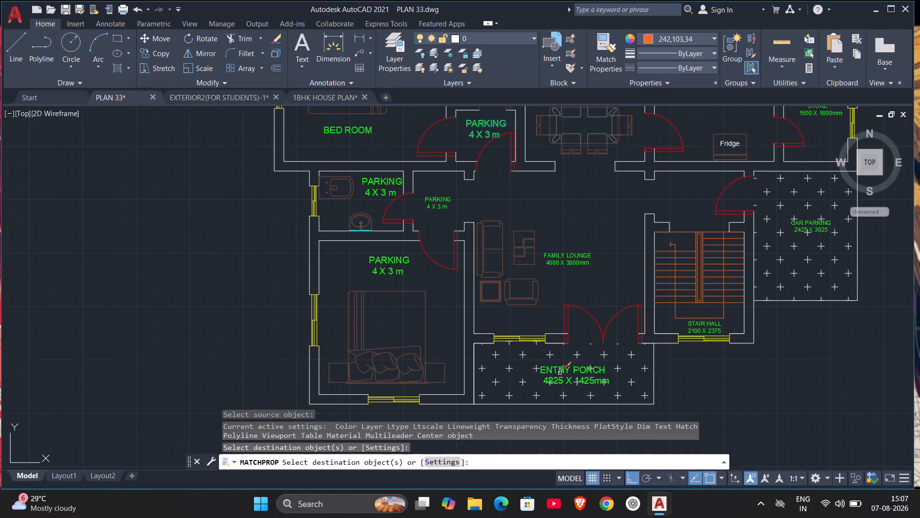
{"action": "key", "text": "Escape"}
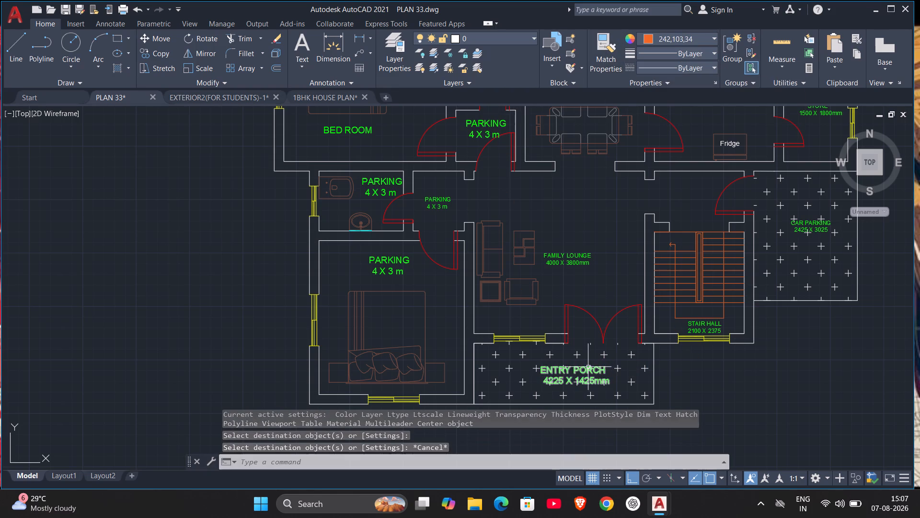
Move the enlarged ENTRY PORCH label slightly left and up so it sits centred in the hatched porch.
{"action": "left_click_drag", "start_coordinate": [587, 369], "coordinate": [550, 369]}
{"action": "left_click_drag", "start_coordinate": [568, 370], "coordinate": [557, 368]}
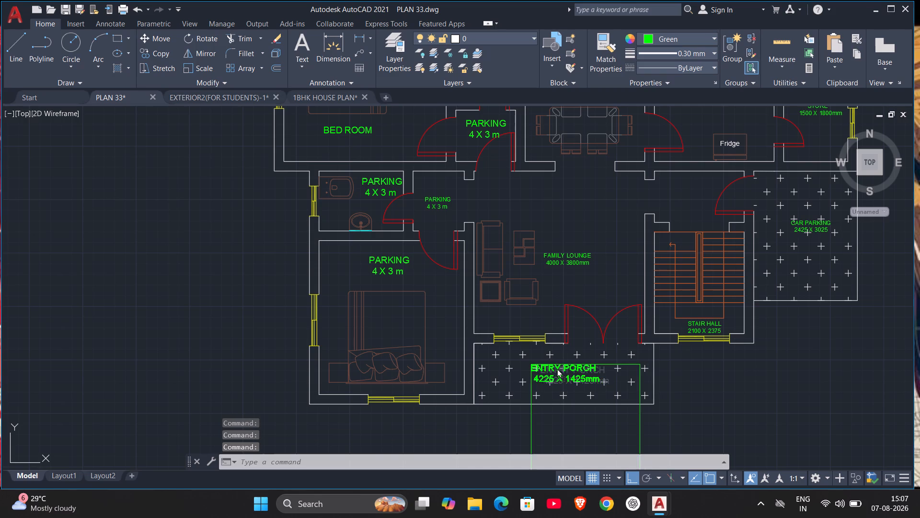
{"action": "left_click_drag", "start_coordinate": [557, 368], "coordinate": [557, 365]}
{"action": "left_click", "coordinate": [557, 363]}
{"action": "key", "text": "Escape"}
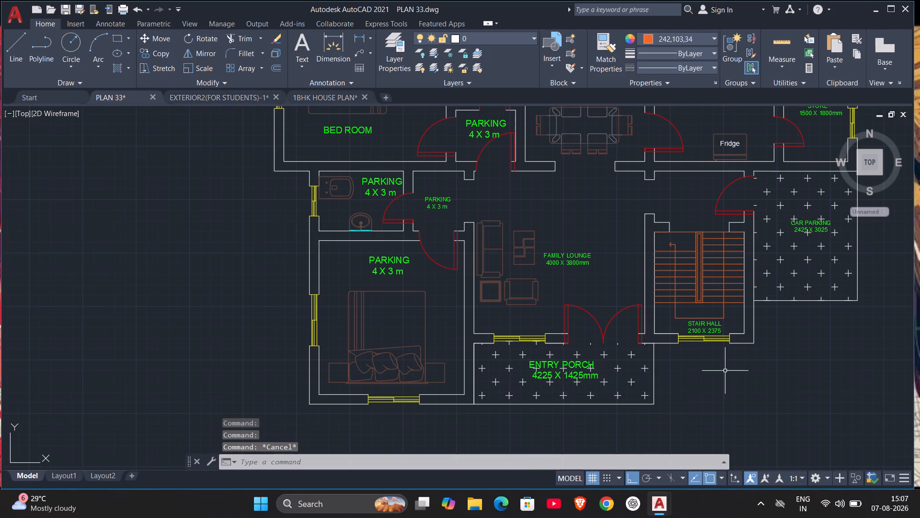
Match the FAMILY LOUNGE label's properties to those of the ENTRY PORCH label.
{"action": "scroll", "coordinate": [725, 371], "scroll_direction": "down", "scroll_amount": 1}
{"action": "scroll", "coordinate": [717, 363], "scroll_direction": "up", "scroll_amount": 1}
{"action": "scroll", "coordinate": [717, 363], "scroll_direction": "down", "scroll_amount": 1}
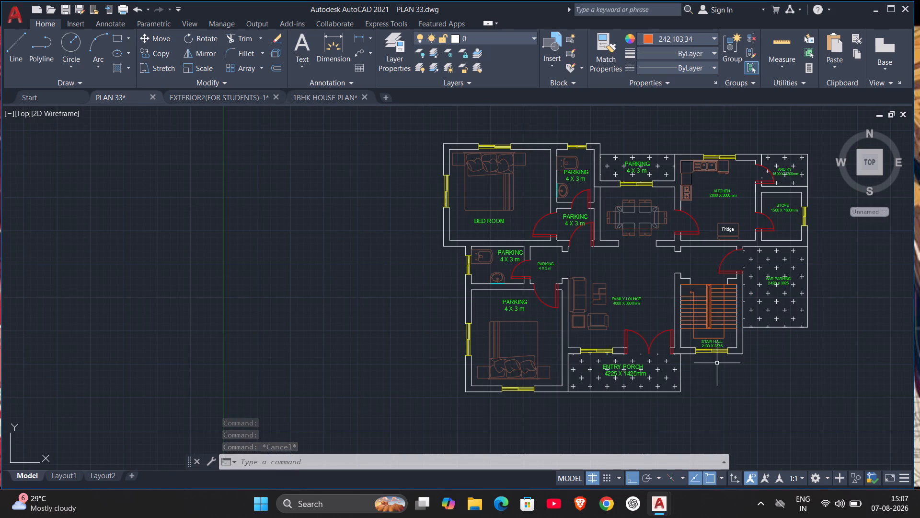
{"action": "scroll", "coordinate": [716, 363], "scroll_direction": "up", "scroll_amount": 1}
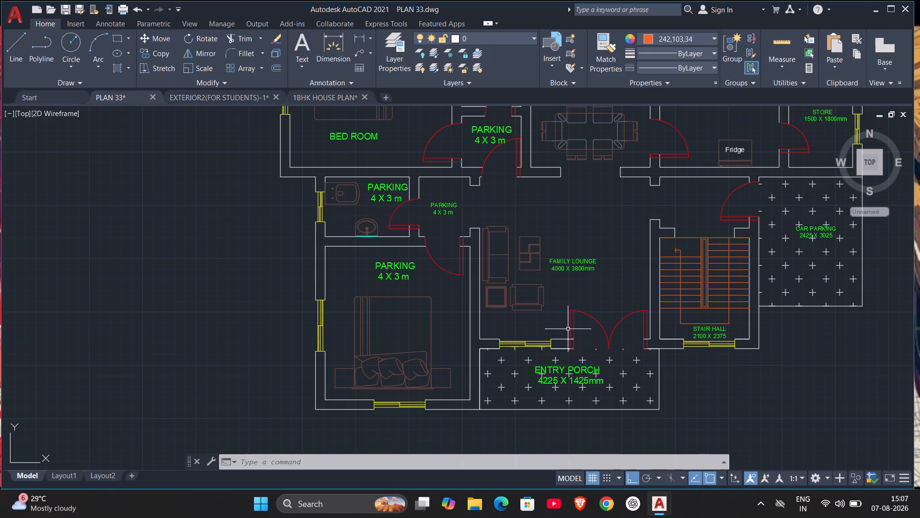
{"action": "left_click", "coordinate": [610, 54]}
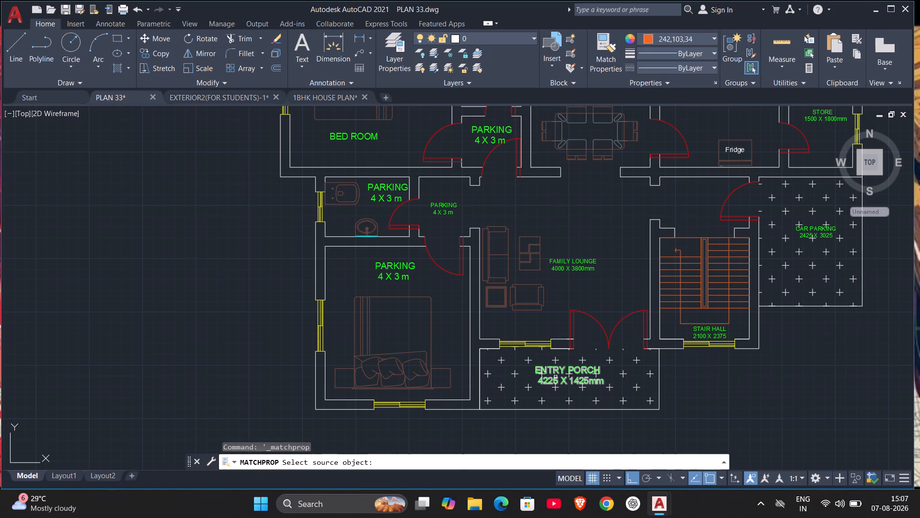
{"action": "left_click", "coordinate": [555, 377]}
{"action": "left_click", "coordinate": [577, 263]}
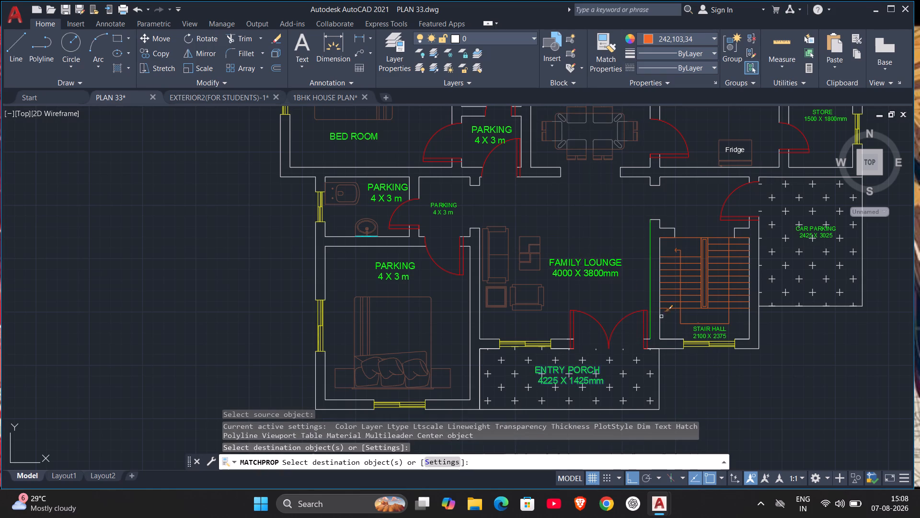
{"action": "scroll", "coordinate": [695, 343], "scroll_direction": "down", "scroll_amount": 1}
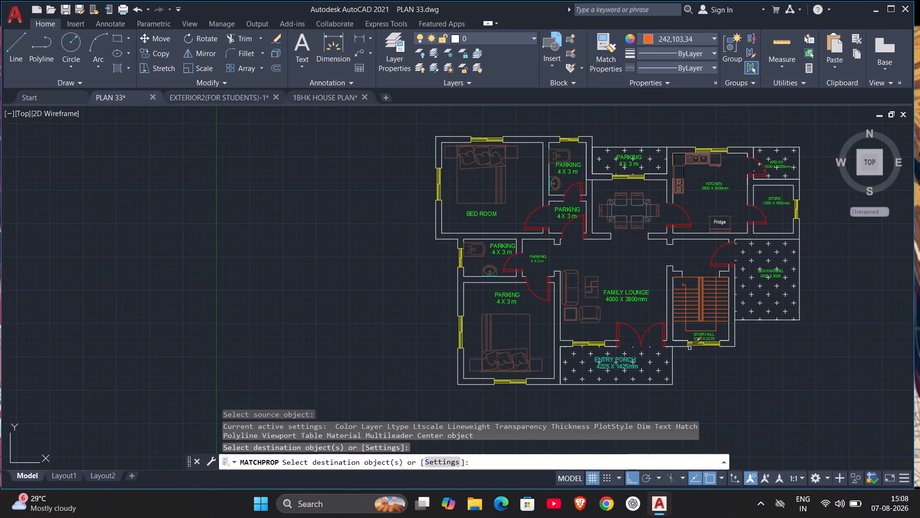
{"action": "scroll", "coordinate": [678, 342], "scroll_direction": "up", "scroll_amount": 1}
{"action": "scroll", "coordinate": [644, 358], "scroll_direction": "down", "scroll_amount": 1}
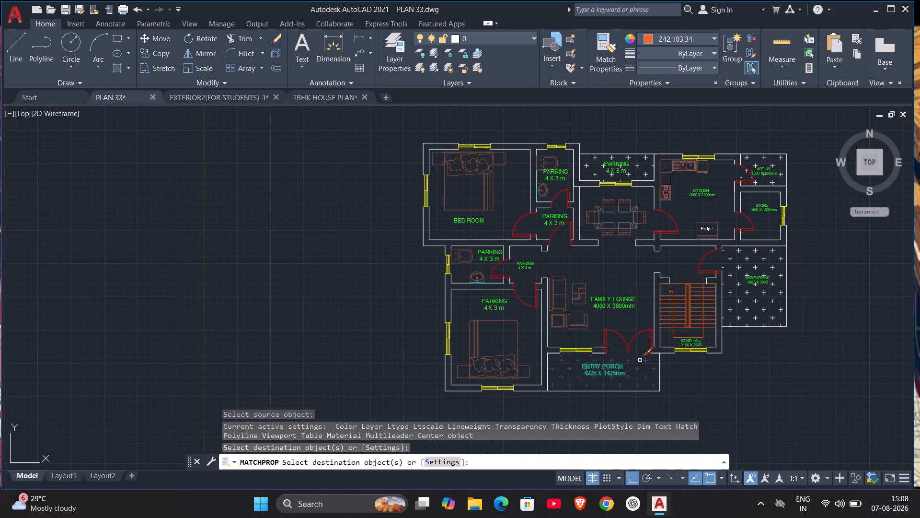
{"action": "middle_click_drag", "start_coordinate": [621, 365], "coordinate": [623, 382]}
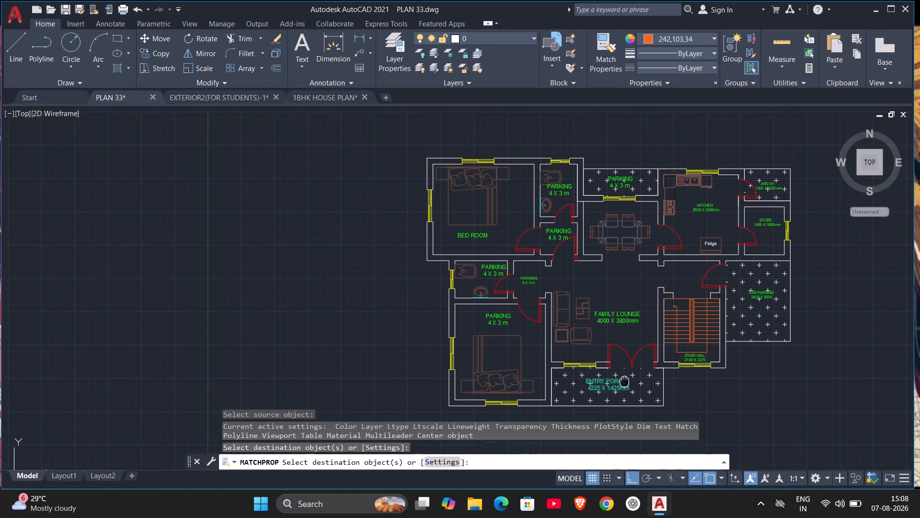
{"action": "middle_click_drag", "start_coordinate": [623, 382], "coordinate": [616, 407]}
{"action": "key", "text": "Escape"}
{"action": "middle_click_drag", "start_coordinate": [628, 273], "coordinate": [633, 359]}
{"action": "scroll", "coordinate": [581, 323], "scroll_direction": "up", "scroll_amount": 2}
{"action": "scroll", "coordinate": [581, 322], "scroll_direction": "down", "scroll_amount": 1}
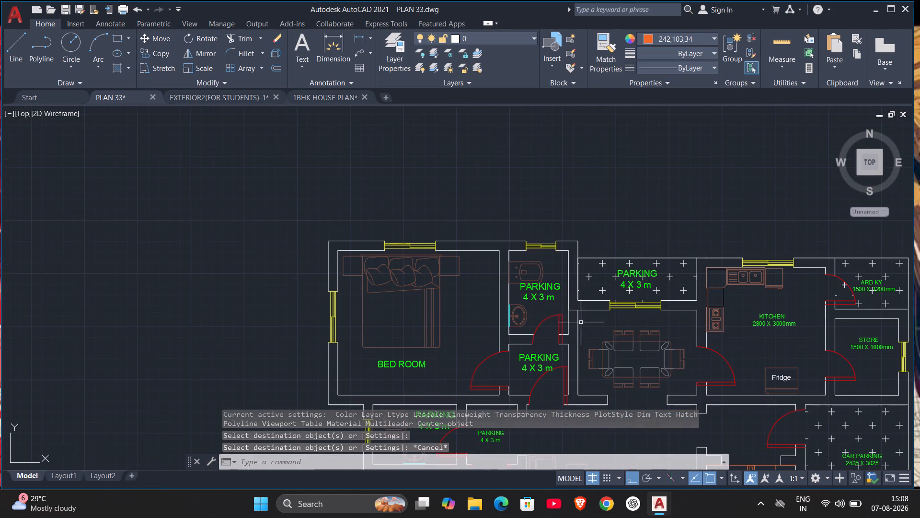
Match the PARKING placeholders in the upper toilet, the small space below it and the lower toilet to the KITCHEN label's properties.
{"action": "left_click", "coordinate": [600, 58]}
{"action": "left_click", "coordinate": [775, 320]}
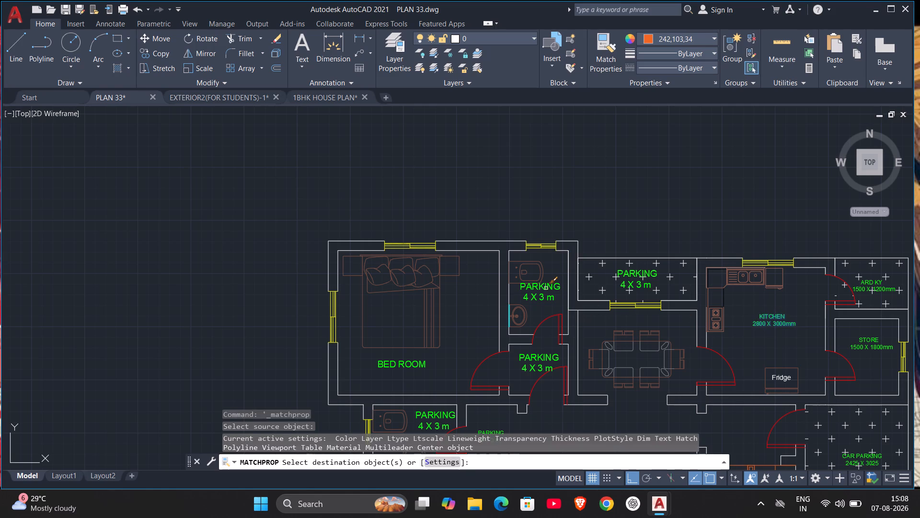
{"action": "left_click", "coordinate": [546, 287]}
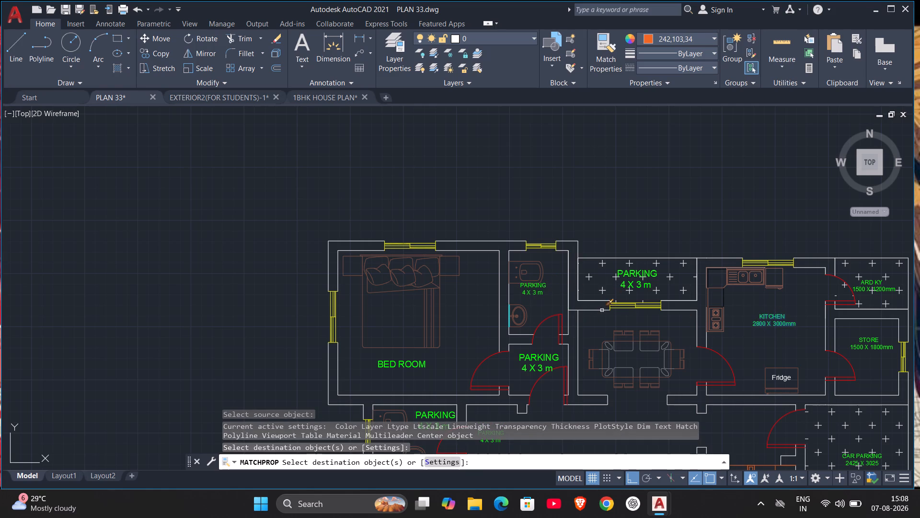
{"action": "left_click", "coordinate": [552, 359]}
{"action": "middle_click_drag", "start_coordinate": [582, 388], "coordinate": [613, 281]}
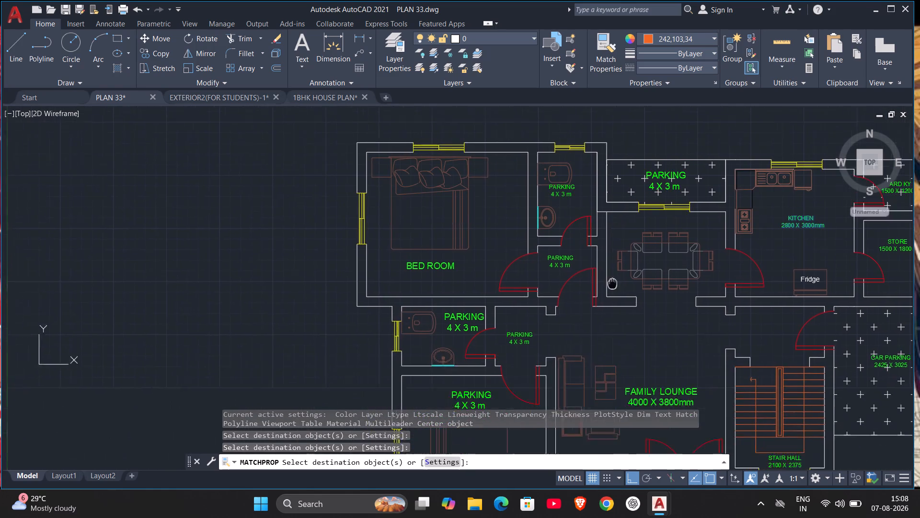
{"action": "middle_click_drag", "start_coordinate": [613, 281], "coordinate": [621, 242]}
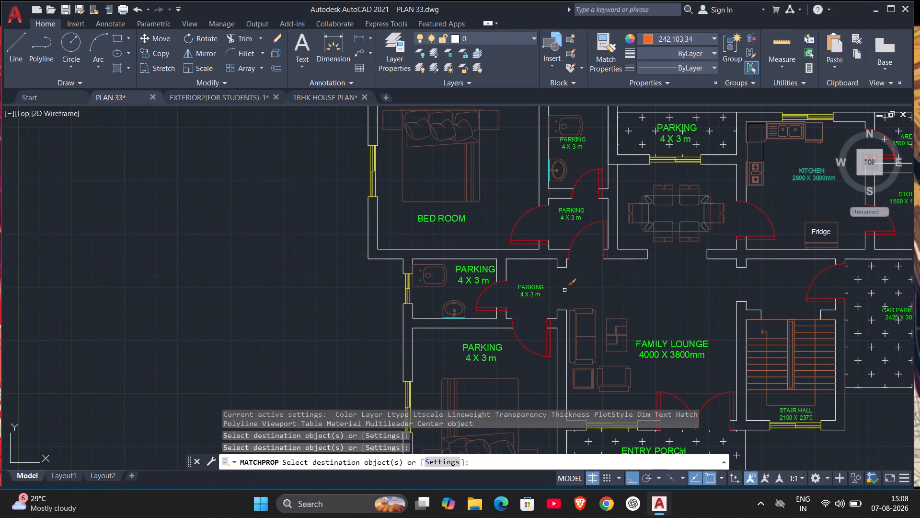
{"action": "left_click", "coordinate": [464, 277]}
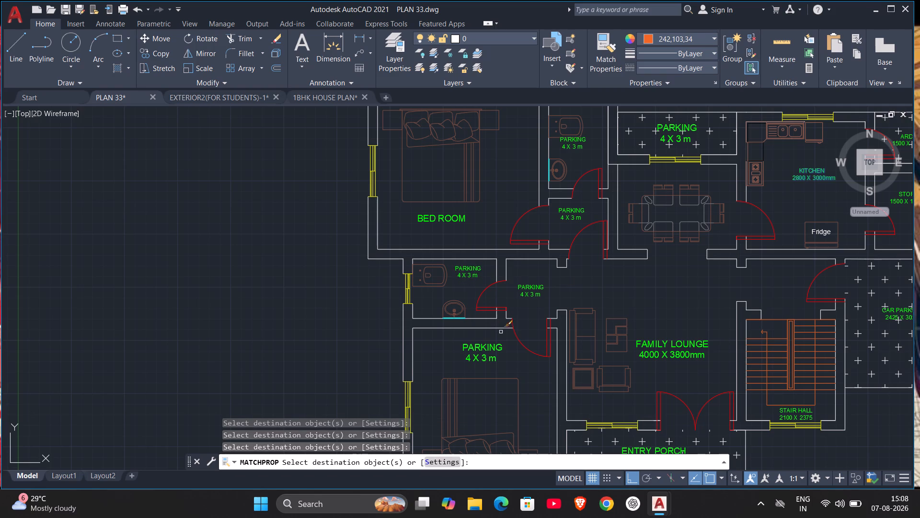
{"action": "key", "text": "Escape"}
Replace the whole PARKING placeholder text in the hatched area above the dining room with VARANDA.
{"action": "scroll", "coordinate": [625, 271], "scroll_direction": "down", "scroll_amount": 1}
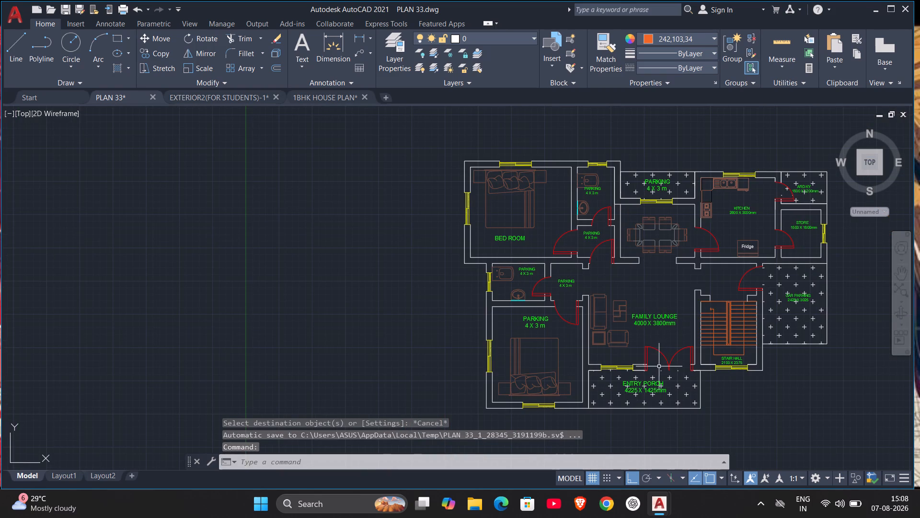
{"action": "scroll", "coordinate": [716, 354], "scroll_direction": "up", "scroll_amount": 1}
{"action": "middle_click_drag", "start_coordinate": [720, 334], "coordinate": [715, 455]}
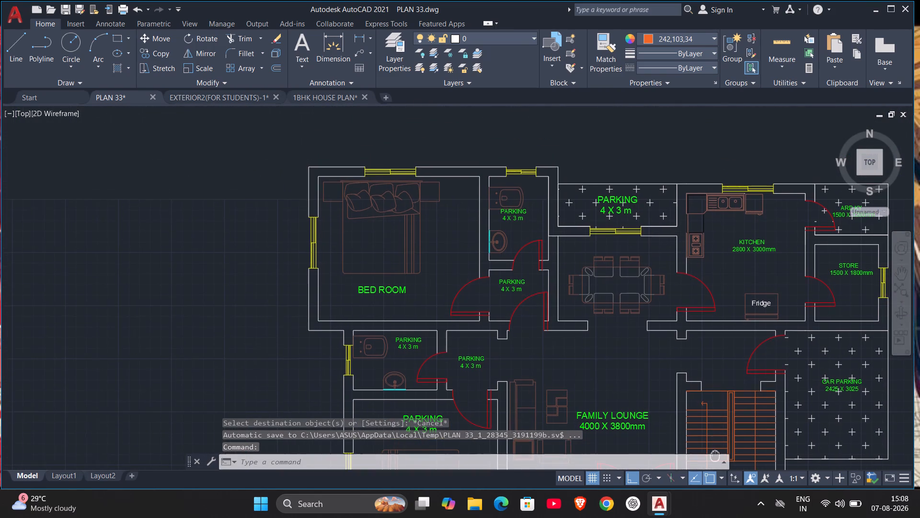
{"action": "middle_click_drag", "start_coordinate": [715, 455], "coordinate": [696, 484]}
{"action": "middle_click_drag", "start_coordinate": [679, 267], "coordinate": [695, 325]}
{"action": "scroll", "coordinate": [690, 307], "scroll_direction": "down", "scroll_amount": 1}
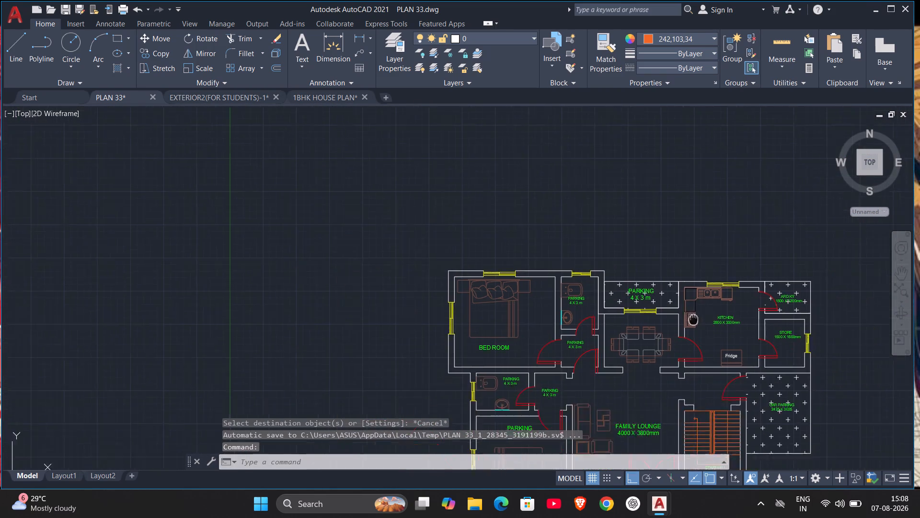
{"action": "middle_click_drag", "start_coordinate": [695, 325], "coordinate": [696, 353]}
{"action": "scroll", "coordinate": [652, 330], "scroll_direction": "up", "scroll_amount": 3}
{"action": "double_click", "coordinate": [650, 321]}
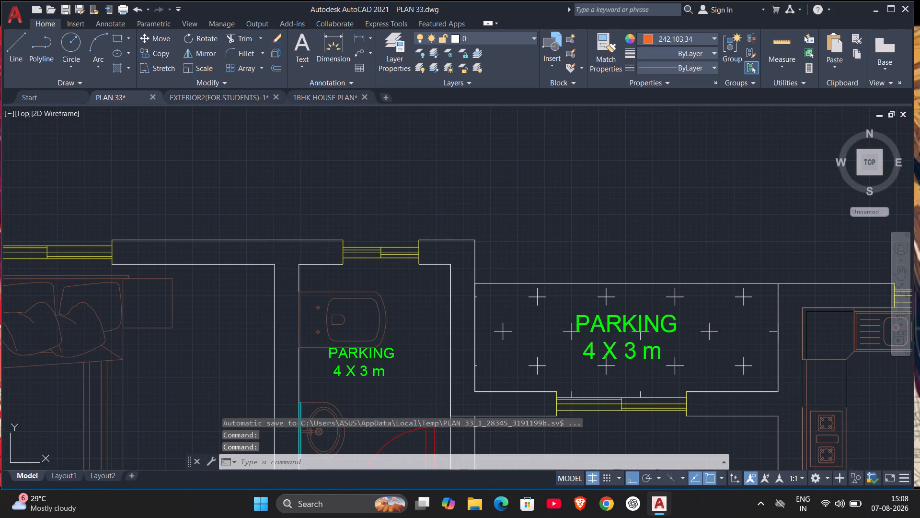
{"action": "left_click_drag", "start_coordinate": [679, 321], "coordinate": [548, 353]}
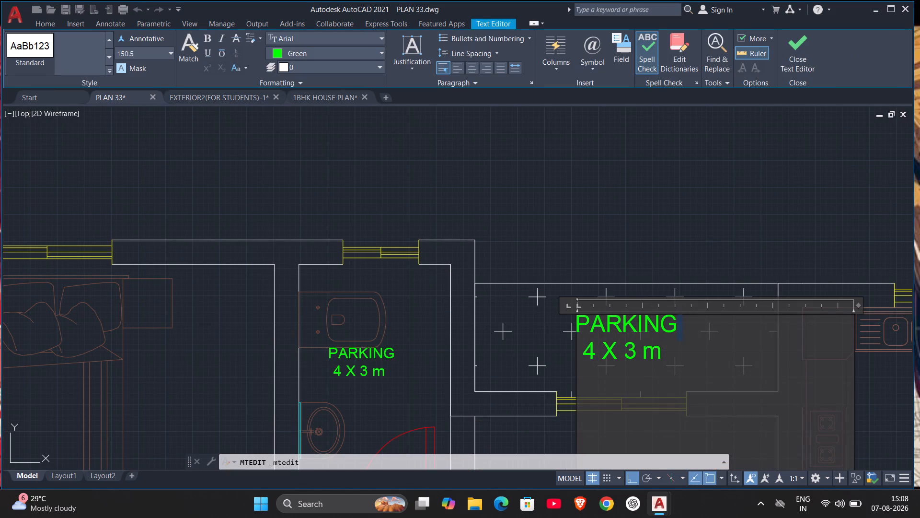
{"action": "left_click_drag", "start_coordinate": [666, 324], "coordinate": [571, 337]}
{"action": "key", "text": "BackSpace"}
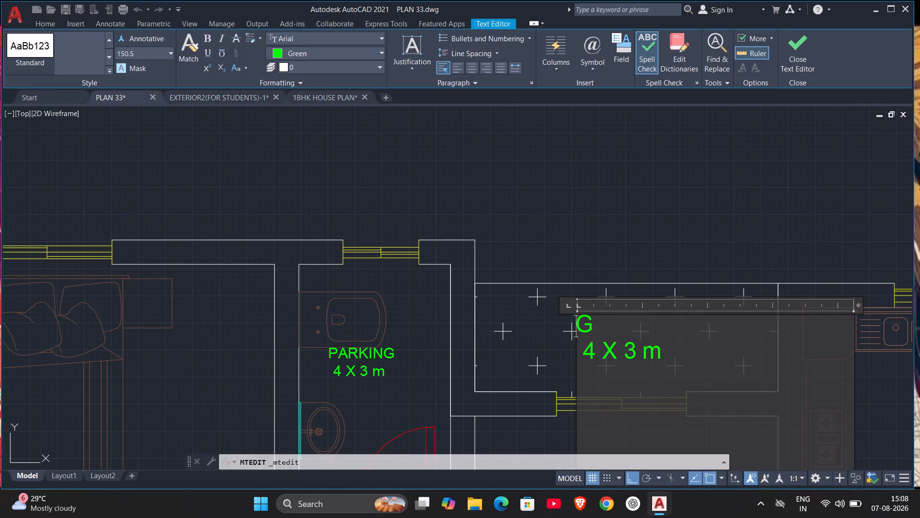
{"action": "left_click_drag", "start_coordinate": [636, 322], "coordinate": [518, 349]}
{"action": "left_click_drag", "start_coordinate": [604, 320], "coordinate": [556, 330]}
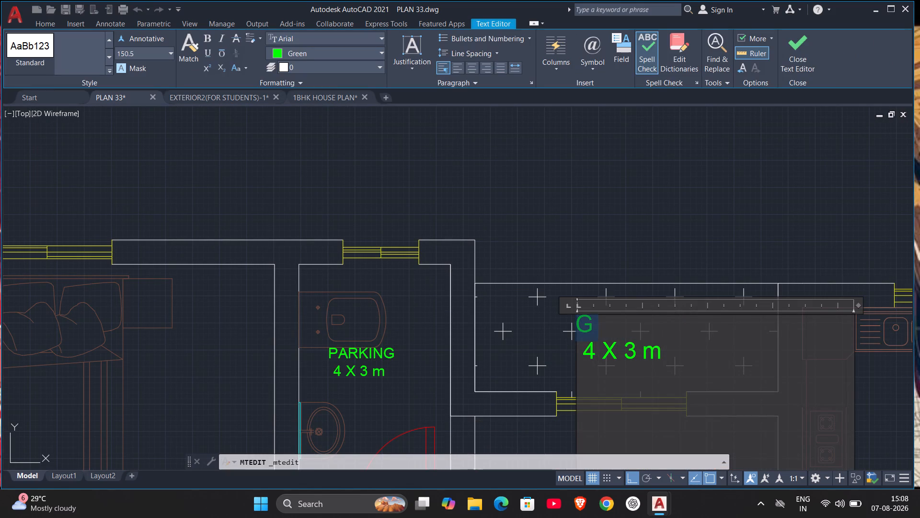
{"action": "key", "text": "BackSpace"}
{"action": "left_click_drag", "start_coordinate": [683, 325], "coordinate": [518, 330]}
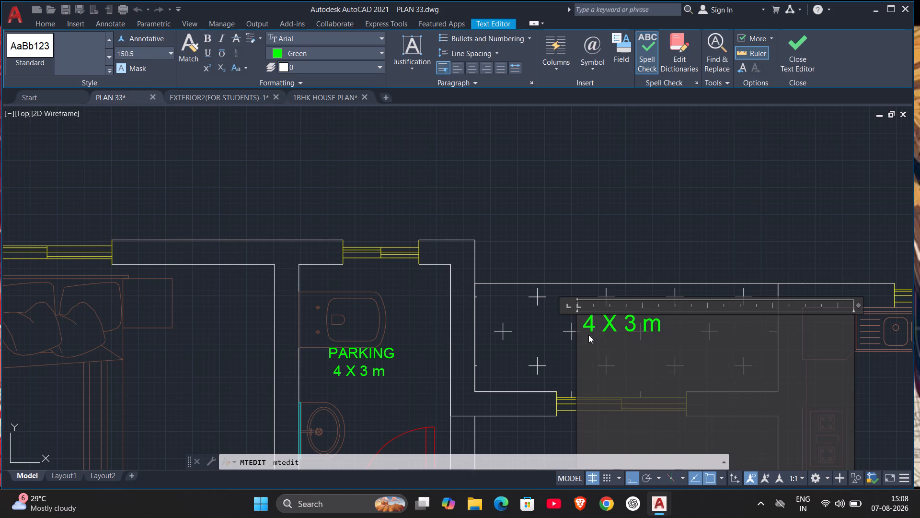
{"action": "key", "text": "BackSpace"}
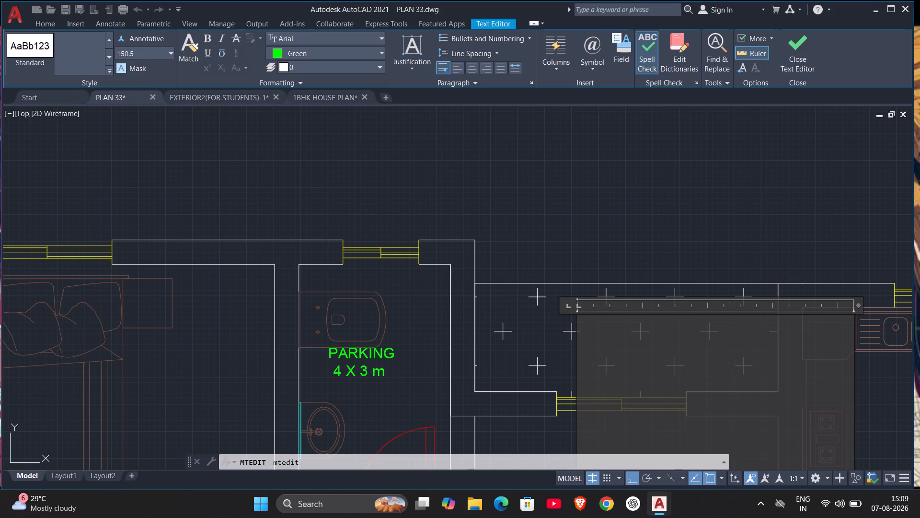
{"action": "type", "text": "VARANDA"}
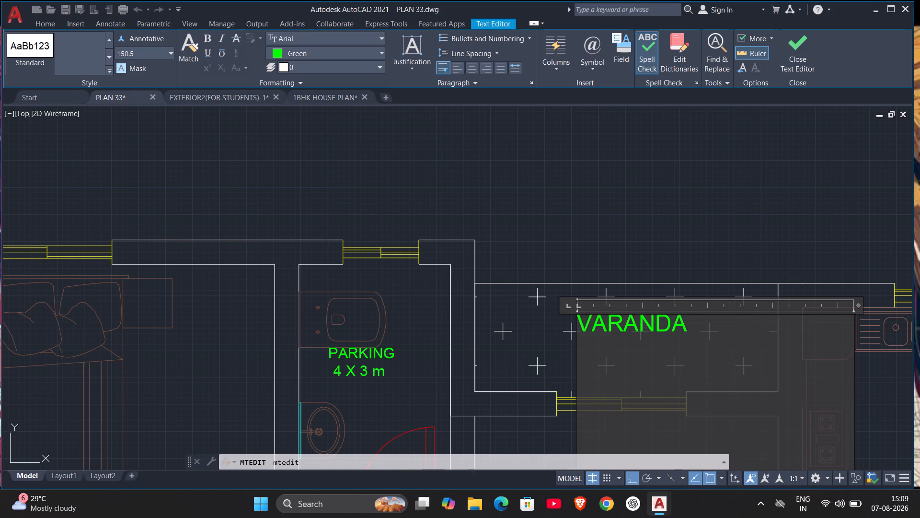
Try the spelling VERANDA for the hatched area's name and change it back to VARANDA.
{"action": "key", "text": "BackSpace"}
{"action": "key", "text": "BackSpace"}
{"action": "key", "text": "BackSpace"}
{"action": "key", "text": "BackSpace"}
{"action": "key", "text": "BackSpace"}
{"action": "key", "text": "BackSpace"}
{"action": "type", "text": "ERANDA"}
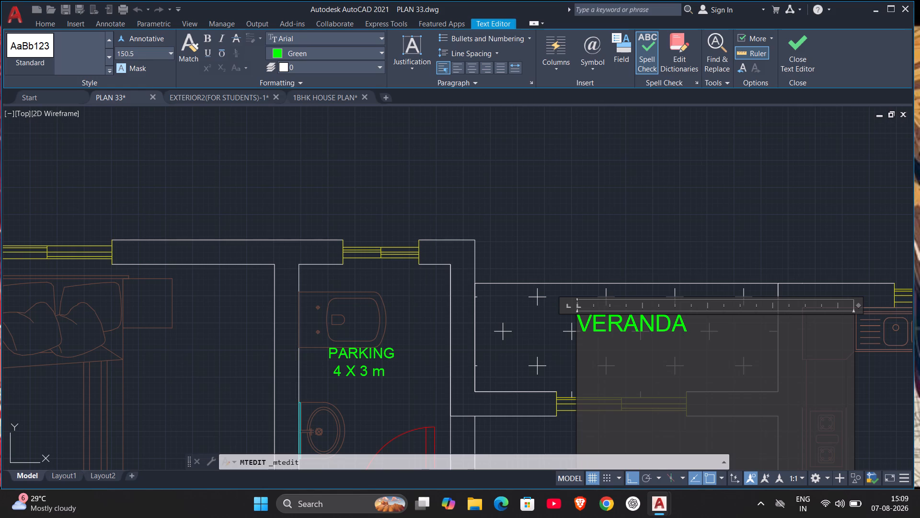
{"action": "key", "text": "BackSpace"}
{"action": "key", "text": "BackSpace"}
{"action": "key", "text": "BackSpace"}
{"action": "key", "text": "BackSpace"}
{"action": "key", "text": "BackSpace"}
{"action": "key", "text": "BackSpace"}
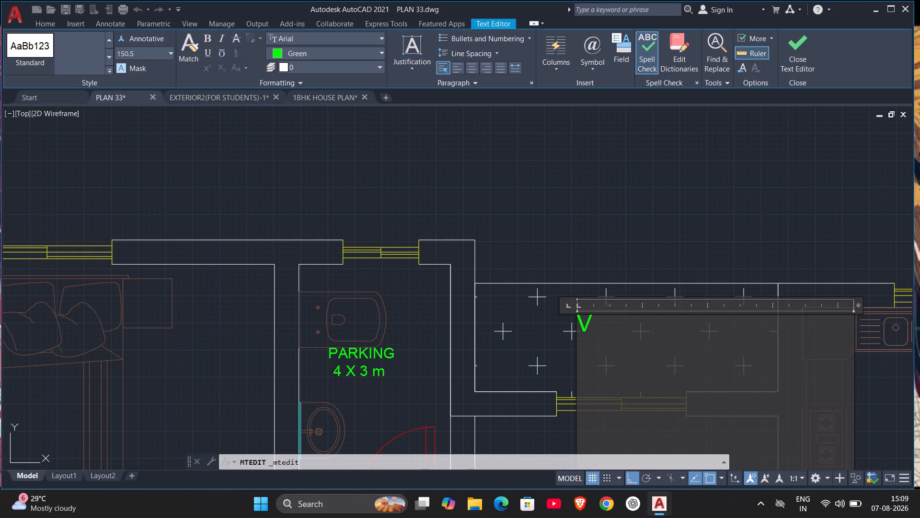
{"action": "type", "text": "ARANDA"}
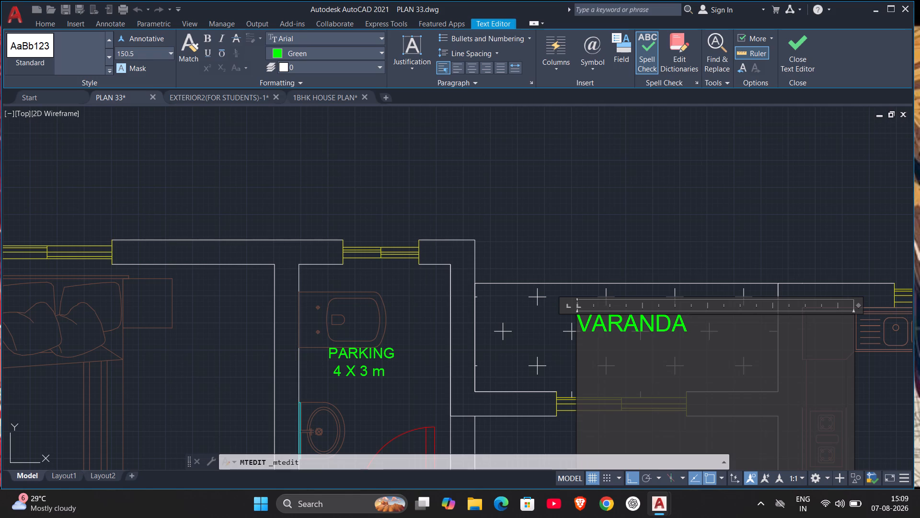
Add the size line 2800 X 1000mm beneath VARANDA, indented by one space.
{"action": "key", "text": "Return"}
{"action": "key", "text": "space"}
{"action": "key", "text": "2"}
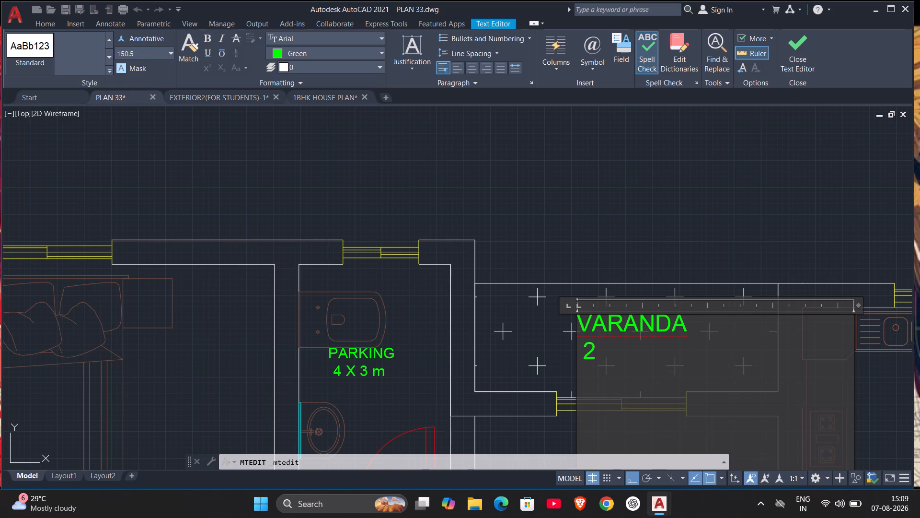
{"action": "type", "text": "800 X"}
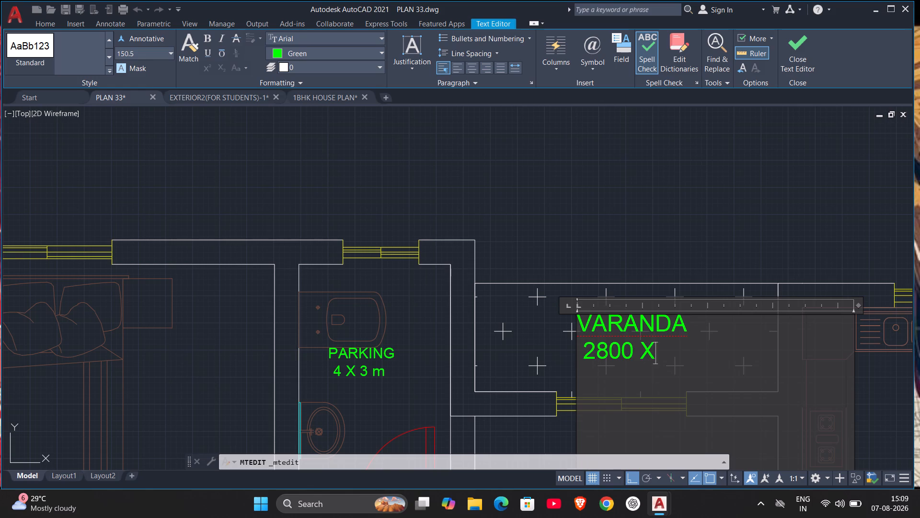
{"action": "key", "text": "space"}
{"action": "type", "text": "1000"}
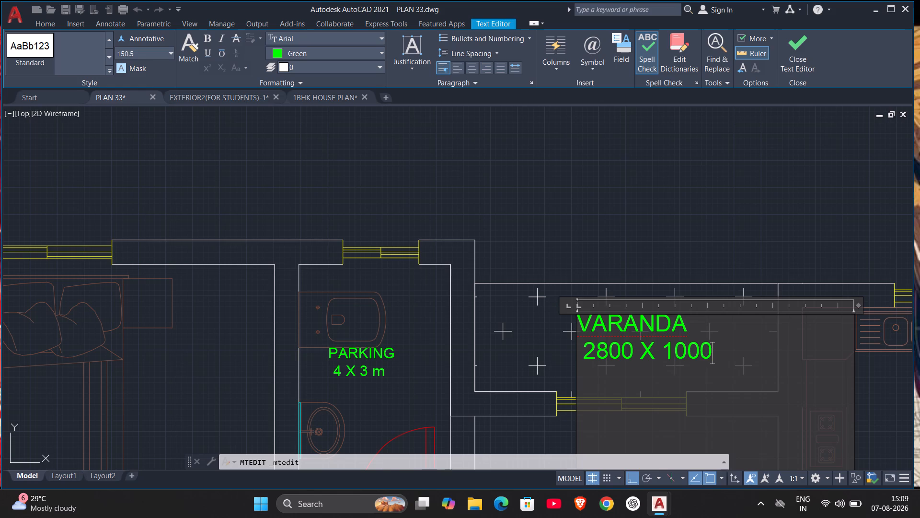
{"action": "type", "text": "mm"}
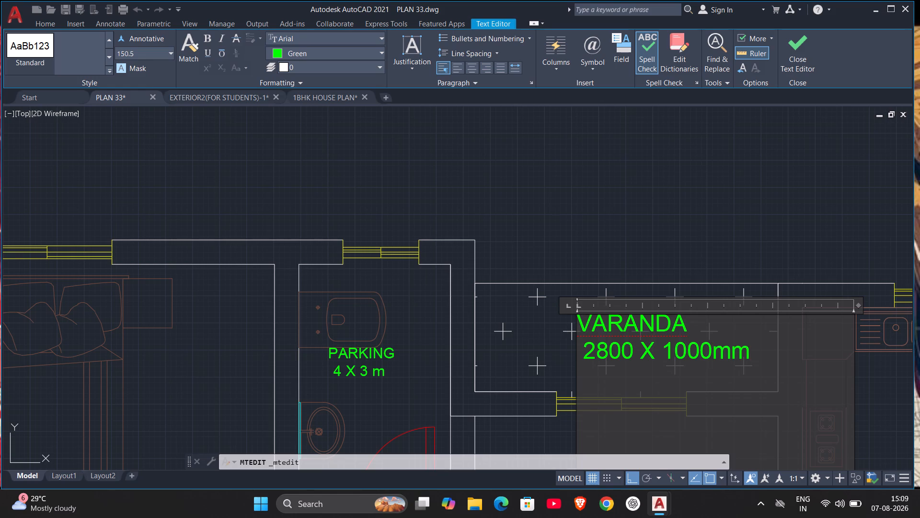
Indent the VARANDA line by four spaces to centre it over its size line, and finish editing the label.
{"action": "left_click", "coordinate": [689, 325]}
{"action": "key", "text": "Left"}
{"action": "key", "text": "Left"}
{"action": "key", "text": "Left"}
{"action": "key", "text": "Left"}
{"action": "key", "text": "Left"}
{"action": "key", "text": "Left"}
{"action": "key", "text": "Left"}
{"action": "key", "text": "Left"}
{"action": "key", "text": "Left"}
{"action": "key", "text": "space"}
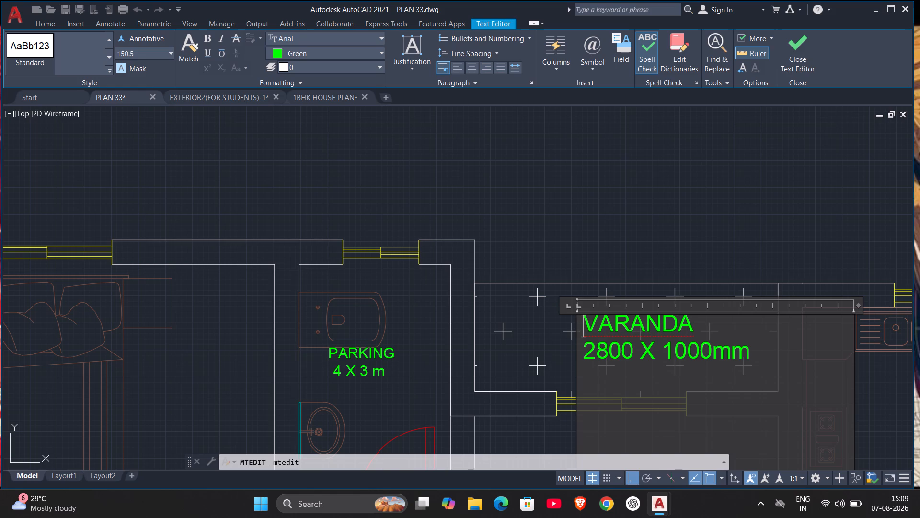
{"action": "key", "text": "space"}
{"action": "key", "text": "space"}
{"action": "key", "text": "space"}
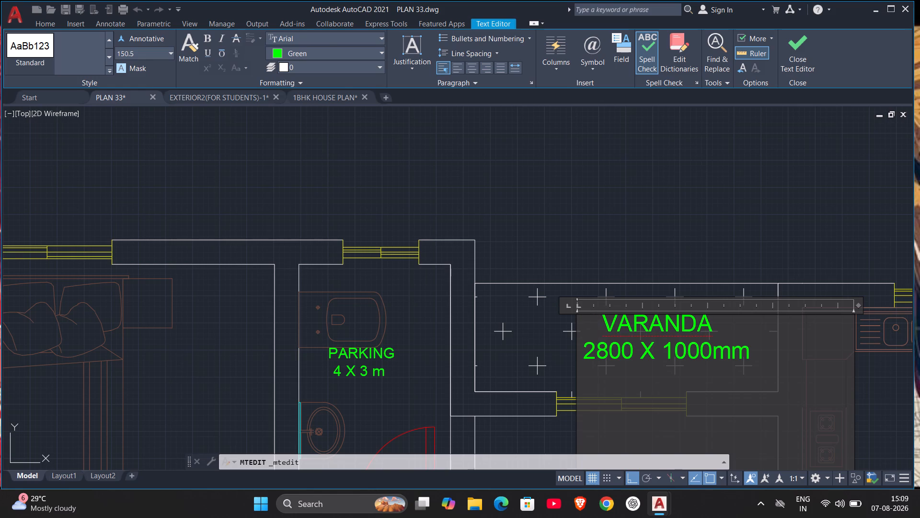
{"action": "left_click", "coordinate": [680, 235]}
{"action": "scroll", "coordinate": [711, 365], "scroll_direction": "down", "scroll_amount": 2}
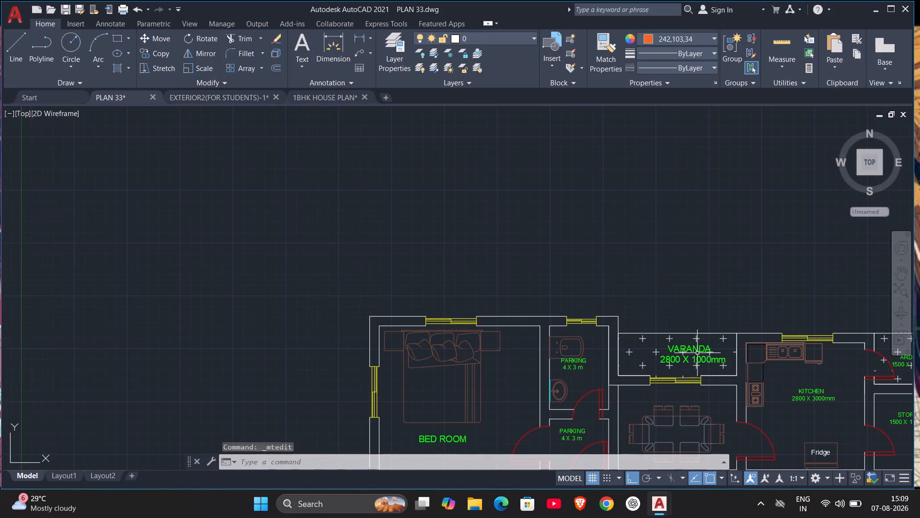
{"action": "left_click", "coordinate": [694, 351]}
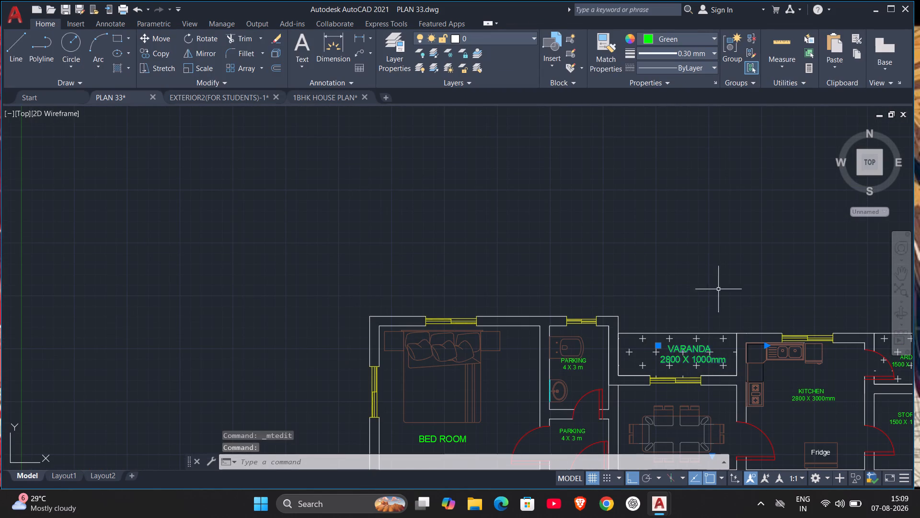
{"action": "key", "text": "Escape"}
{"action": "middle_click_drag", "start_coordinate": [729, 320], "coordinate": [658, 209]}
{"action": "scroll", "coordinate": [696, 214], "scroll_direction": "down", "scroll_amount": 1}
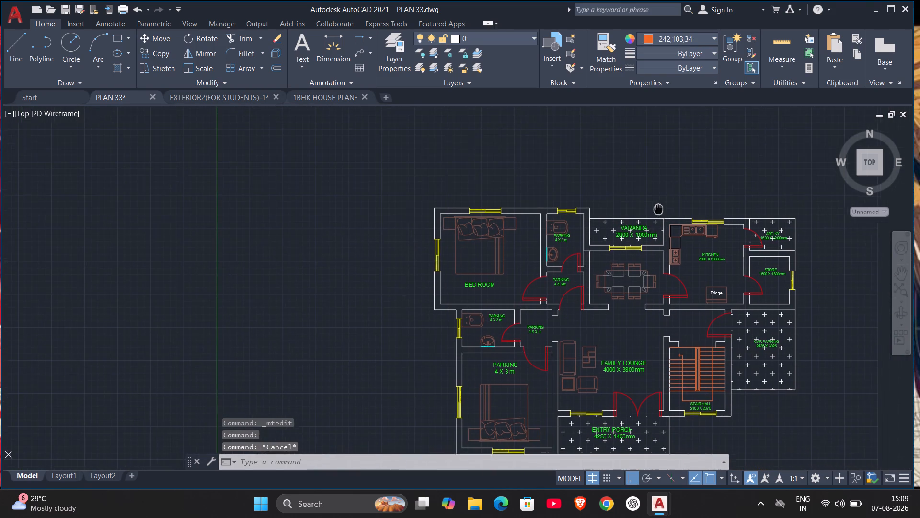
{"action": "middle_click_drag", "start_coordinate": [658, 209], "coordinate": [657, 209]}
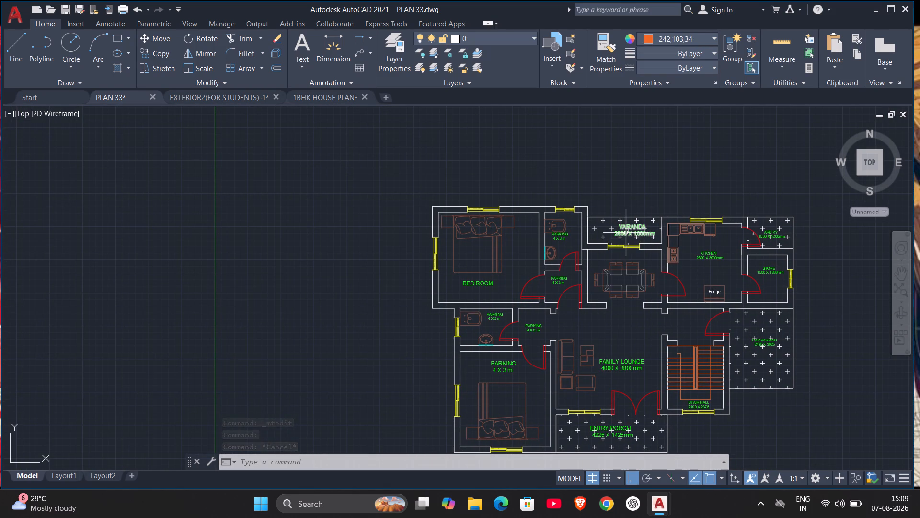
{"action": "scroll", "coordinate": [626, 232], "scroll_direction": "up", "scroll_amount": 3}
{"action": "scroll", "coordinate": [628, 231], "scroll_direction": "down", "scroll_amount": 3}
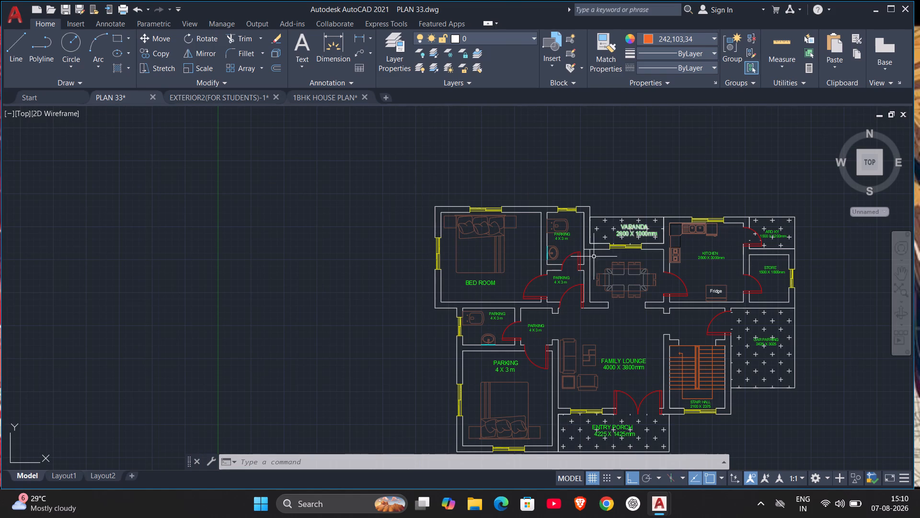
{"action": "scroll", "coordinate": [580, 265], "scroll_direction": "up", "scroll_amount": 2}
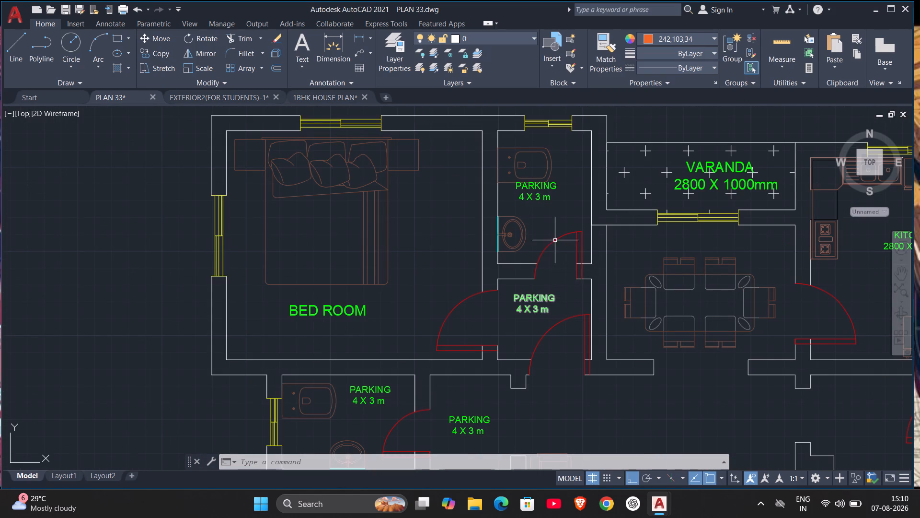
Replace the whole PARKING placeholder text in the bathroom beside the upper bedroom with BATH.
{"action": "left_click", "coordinate": [546, 189]}
{"action": "double_click", "coordinate": [549, 187]}
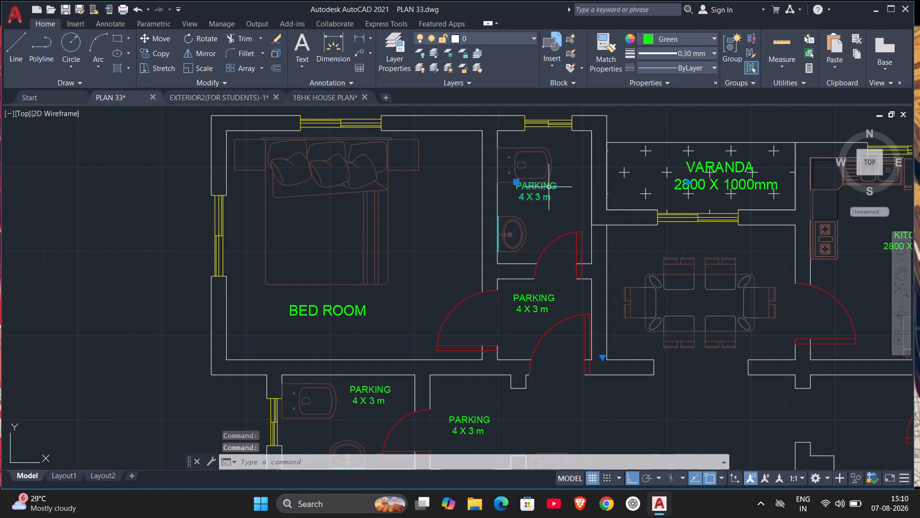
{"action": "left_click_drag", "start_coordinate": [564, 188], "coordinate": [508, 185]}
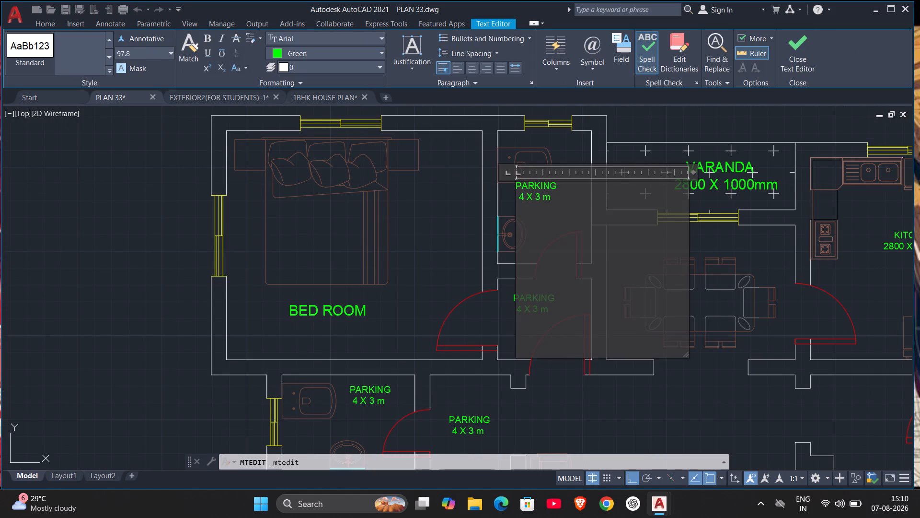
{"action": "key", "text": "BackSpace"}
{"action": "left_click_drag", "start_coordinate": [550, 185], "coordinate": [509, 177]}
{"action": "key", "text": "BackSpace"}
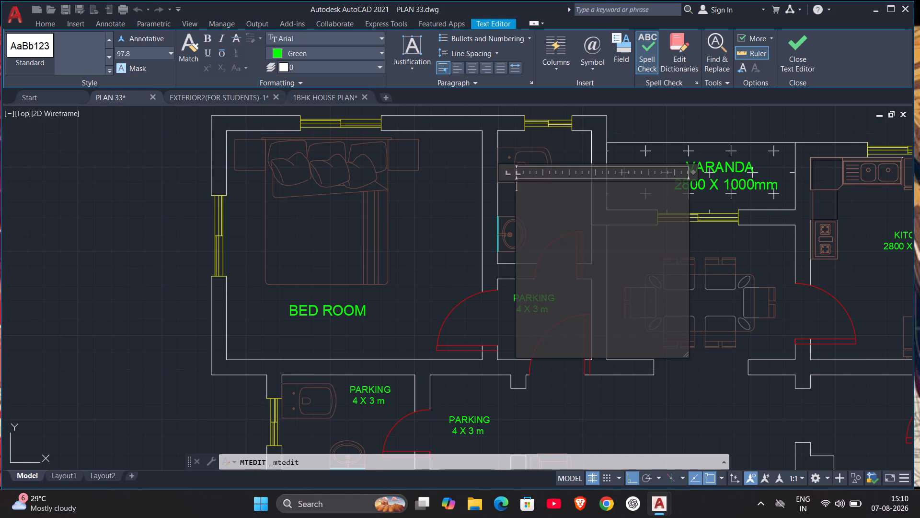
{"action": "type", "text": "BATH"}
Add the size line 1400 X 1975mm beneath BATH.
{"action": "key", "text": "Return"}
{"action": "type", "text": "1400"}
{"action": "key", "text": "space"}
{"action": "type", "text": "X"}
{"action": "key", "text": "space"}
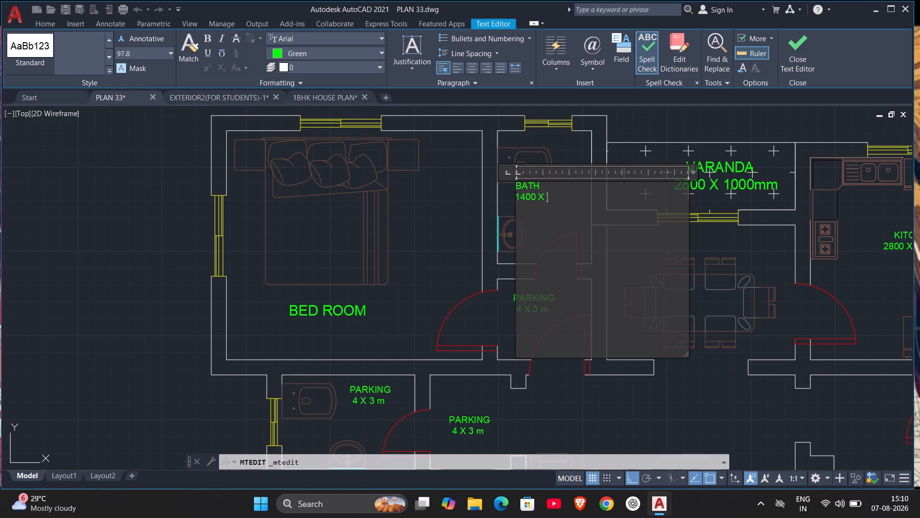
{"action": "type", "text": "1975"}
Indent the BATH line by seven spaces to centre it over its size line, and finish editing the label.
{"action": "key", "text": "Left"}
{"action": "key", "text": "Left"}
{"action": "key", "text": "Left"}
{"action": "key", "text": "Left"}
{"action": "key", "text": "Left"}
{"action": "key", "text": "Left"}
{"action": "key", "text": "Left"}
{"action": "key", "text": "Left"}
{"action": "key", "text": "Left"}
{"action": "key", "text": "Left"}
{"action": "key", "text": "Left"}
{"action": "key", "text": "Left"}
{"action": "key", "text": "Left"}
{"action": "key", "text": "Left"}
{"action": "key", "text": "Left"}
{"action": "key", "text": "Left"}
{"action": "key", "text": "Left"}
{"action": "key", "text": "Left"}
{"action": "key", "text": "space"}
{"action": "key", "text": "space"}
{"action": "key", "text": "space"}
{"action": "key", "text": "space"}
{"action": "key", "text": "space"}
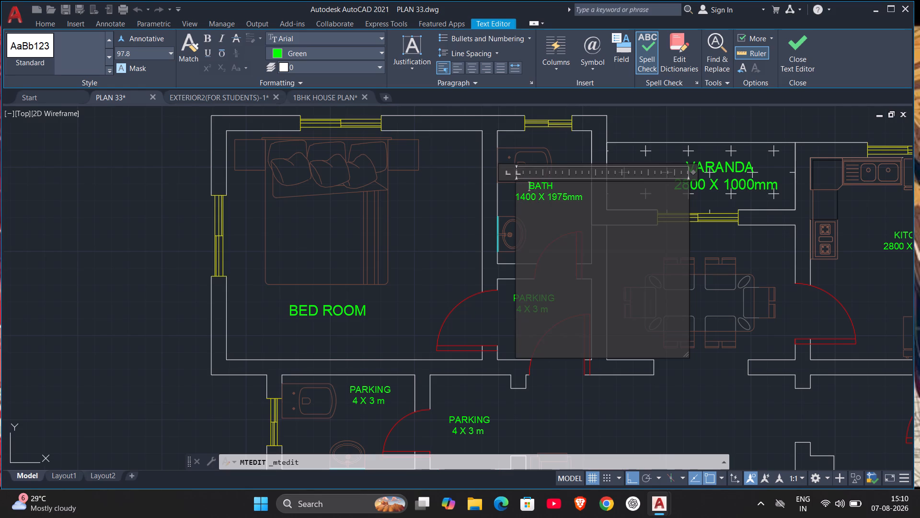
{"action": "key", "text": "space"}
{"action": "key", "text": "space"}
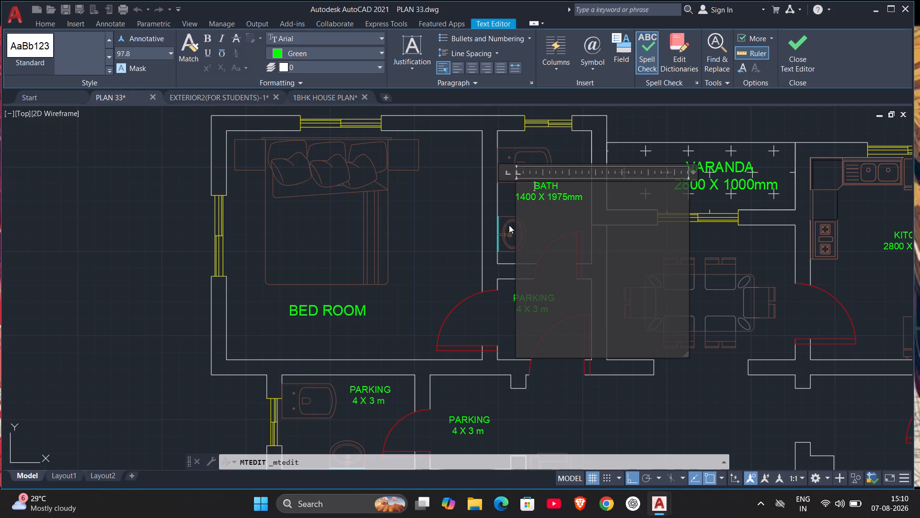
{"action": "left_click", "coordinate": [442, 224]}
Move the BATH label slightly downward so it sits between the toilet and the washbasin.
{"action": "left_click_drag", "start_coordinate": [545, 187], "coordinate": [550, 201]}
{"action": "left_click_drag", "start_coordinate": [543, 191], "coordinate": [543, 208]}
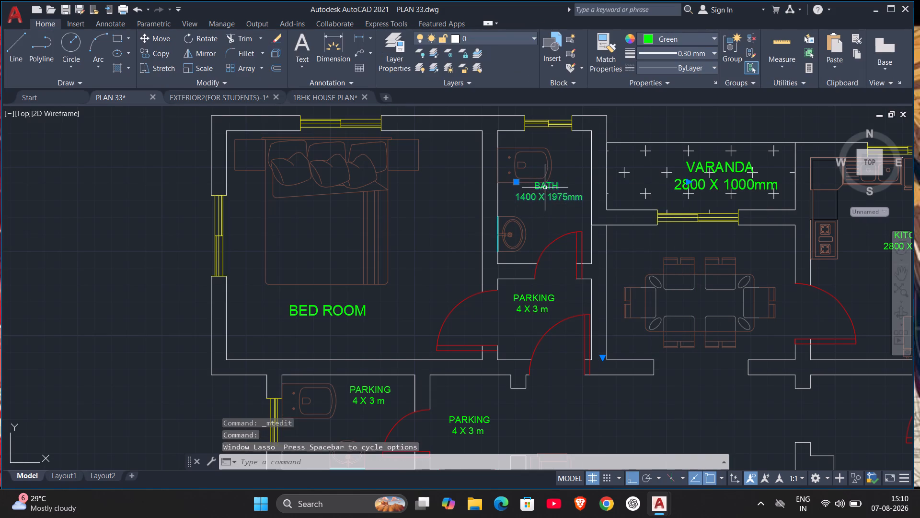
{"action": "left_click_drag", "start_coordinate": [545, 187], "coordinate": [541, 191]}
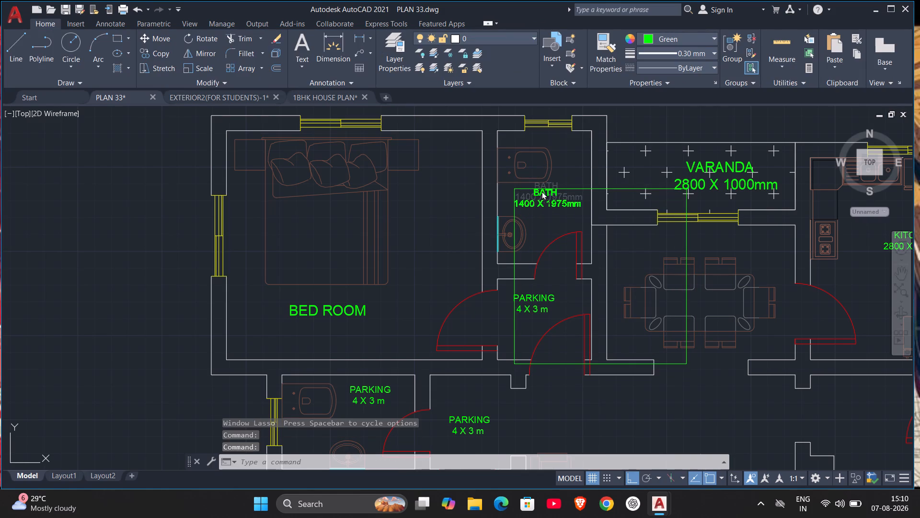
{"action": "left_click_drag", "start_coordinate": [541, 191], "coordinate": [541, 193]}
Replace the whole PARKING placeholder text in the small passage below the BATH room with LOBBY, and finish editing.
{"action": "scroll", "coordinate": [638, 137], "scroll_direction": "down", "scroll_amount": 2}
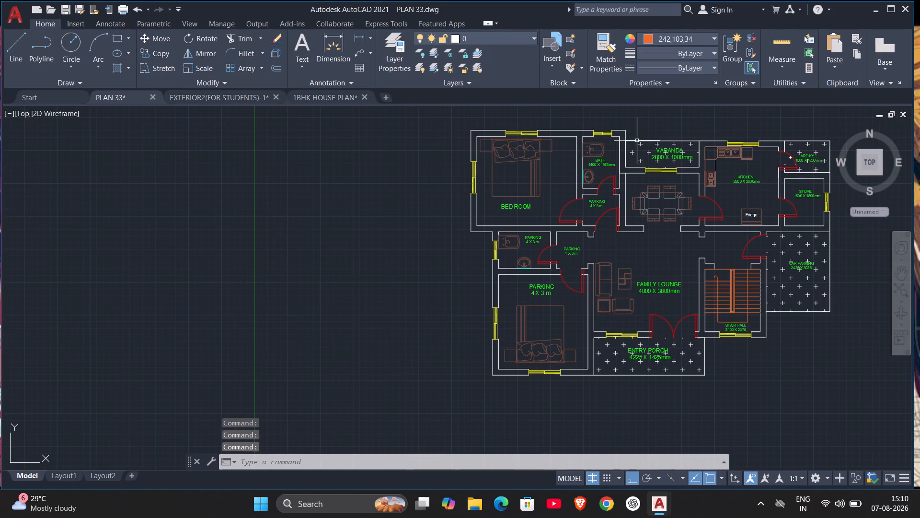
{"action": "scroll", "coordinate": [598, 204], "scroll_direction": "up", "scroll_amount": 2}
{"action": "double_click", "coordinate": [599, 195]}
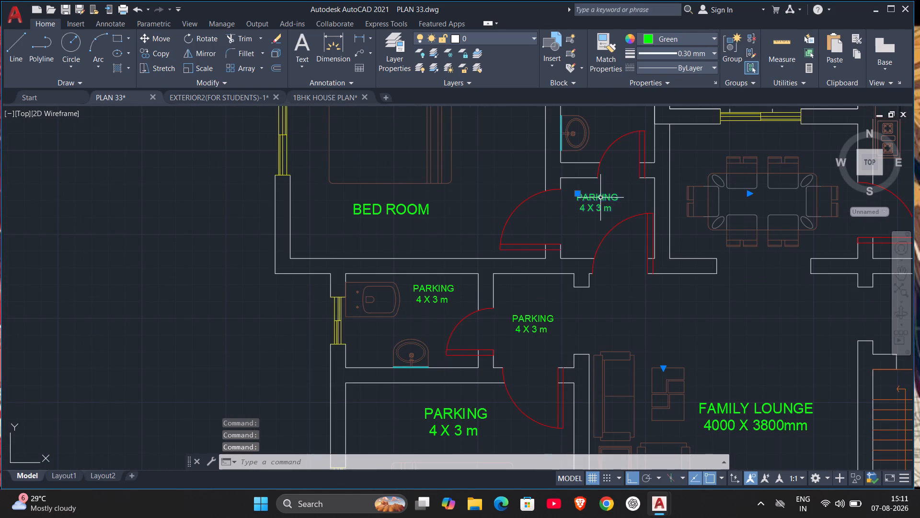
{"action": "double_click", "coordinate": [613, 197]}
{"action": "left_click_drag", "start_coordinate": [617, 196], "coordinate": [604, 199]}
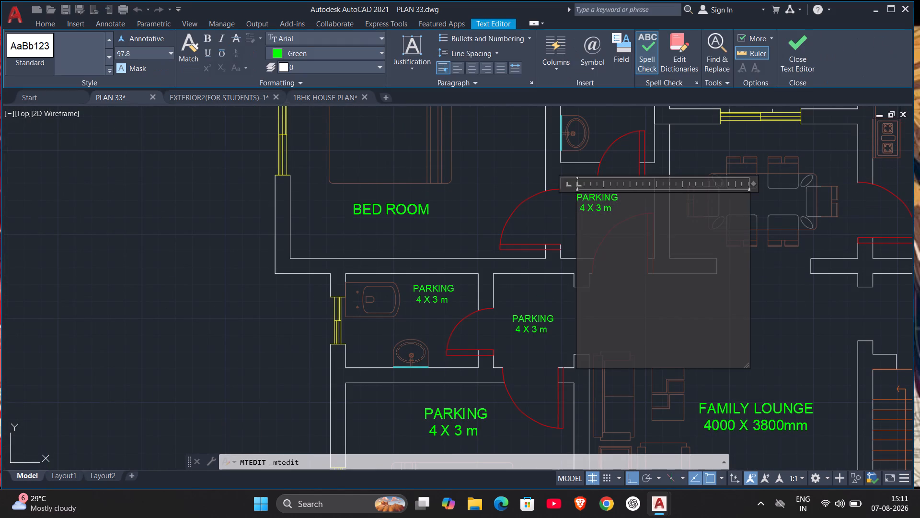
{"action": "left_click_drag", "start_coordinate": [604, 199], "coordinate": [547, 203]}
{"action": "left_click_drag", "start_coordinate": [611, 212], "coordinate": [556, 210]}
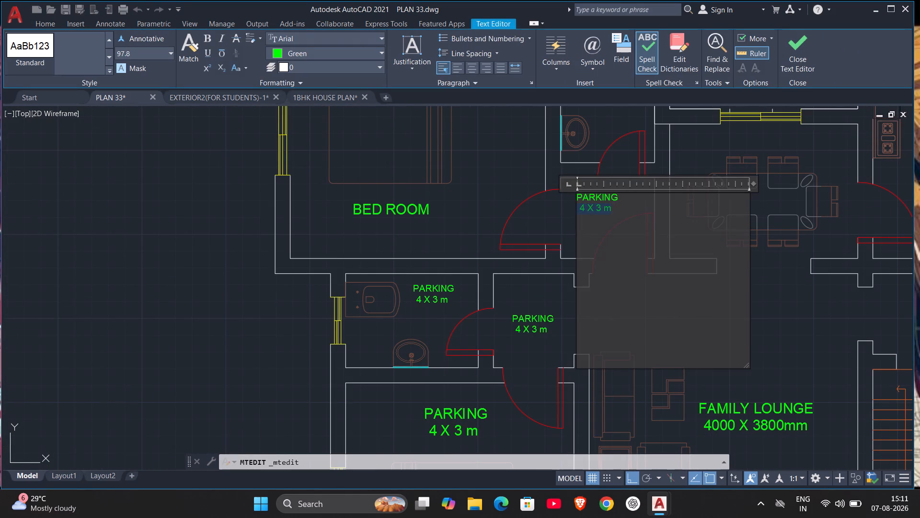
{"action": "key", "text": "BackSpace"}
{"action": "left_click_drag", "start_coordinate": [621, 191], "coordinate": [604, 195]}
{"action": "left_click_drag", "start_coordinate": [623, 197], "coordinate": [620, 197]}
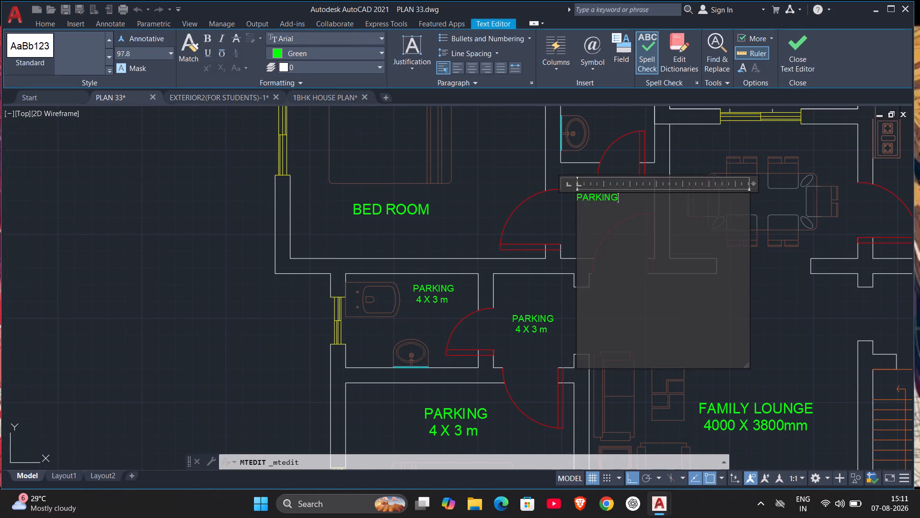
{"action": "left_click_drag", "start_coordinate": [620, 197], "coordinate": [545, 196]}
{"action": "key", "text": "BackSpace"}
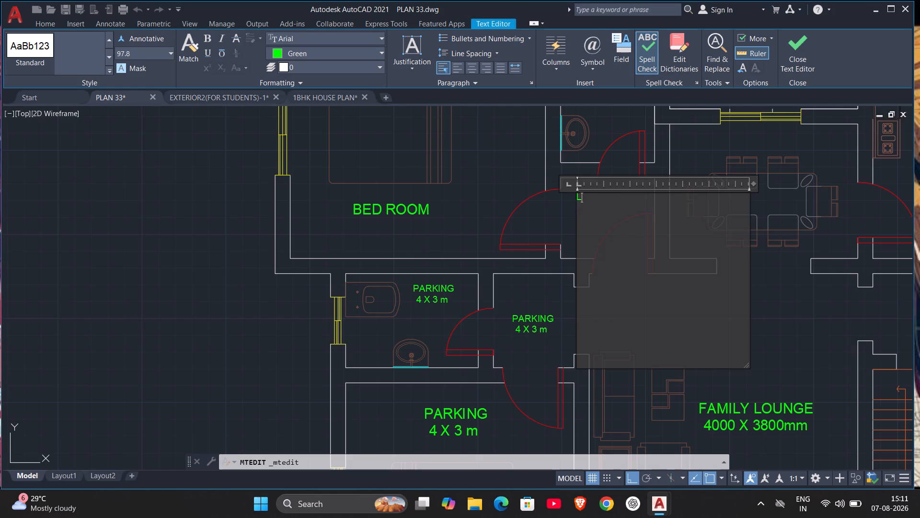
{"action": "type", "text": "BBY"}
{"action": "key", "text": "Return"}
{"action": "left_click", "coordinate": [517, 148]}
Move the LOBBY label slightly downward within the passage.
{"action": "left_click_drag", "start_coordinate": [594, 197], "coordinate": [594, 206]}
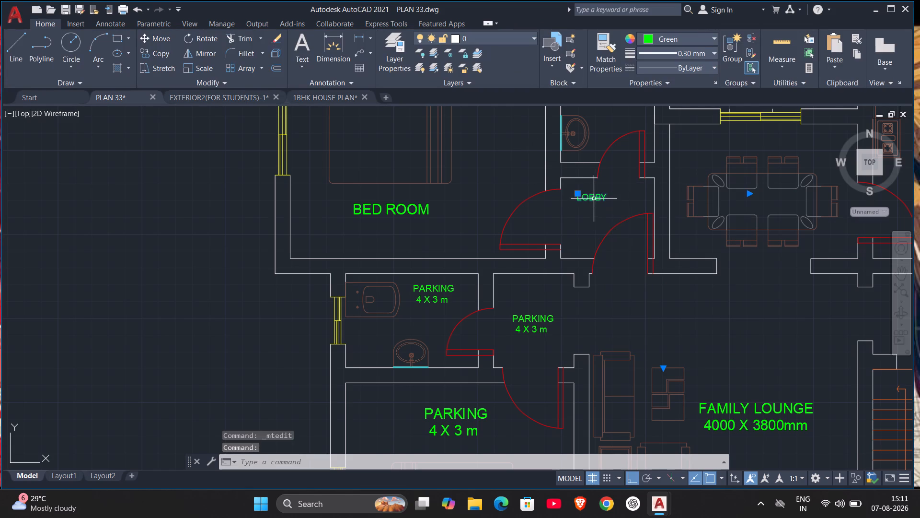
{"action": "left_click_drag", "start_coordinate": [594, 196], "coordinate": [590, 206]}
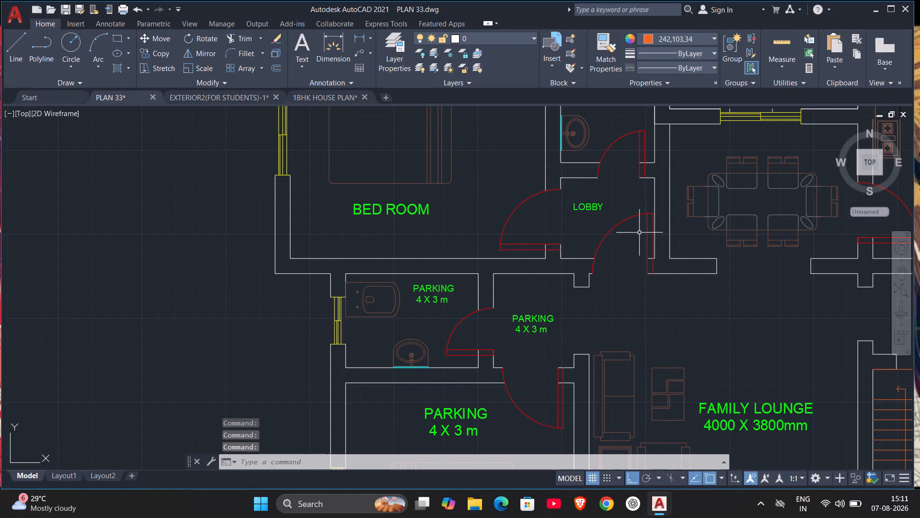
Replace the whole PARKING placeholder text in the lower bedroom with BED ROOM 1, and finish editing.
{"action": "scroll", "coordinate": [601, 316], "scroll_direction": "down", "scroll_amount": 2}
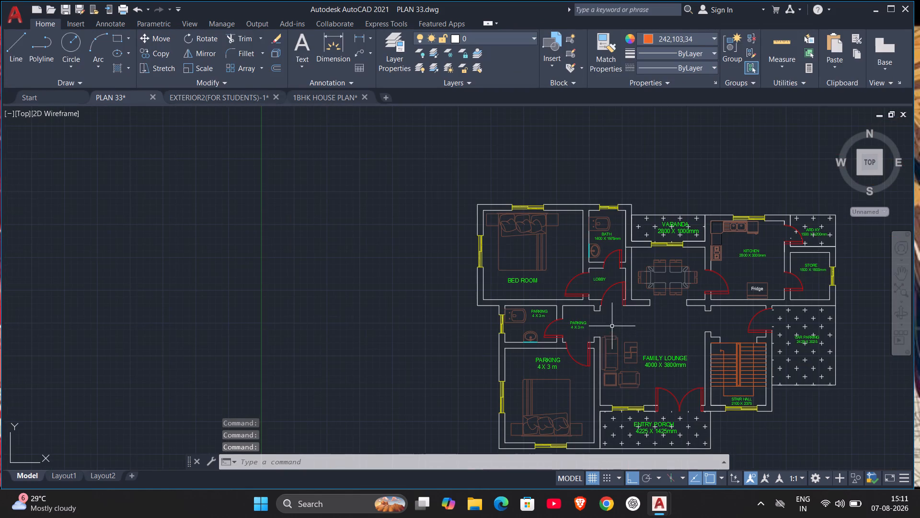
{"action": "middle_click_drag", "start_coordinate": [620, 324], "coordinate": [630, 283]}
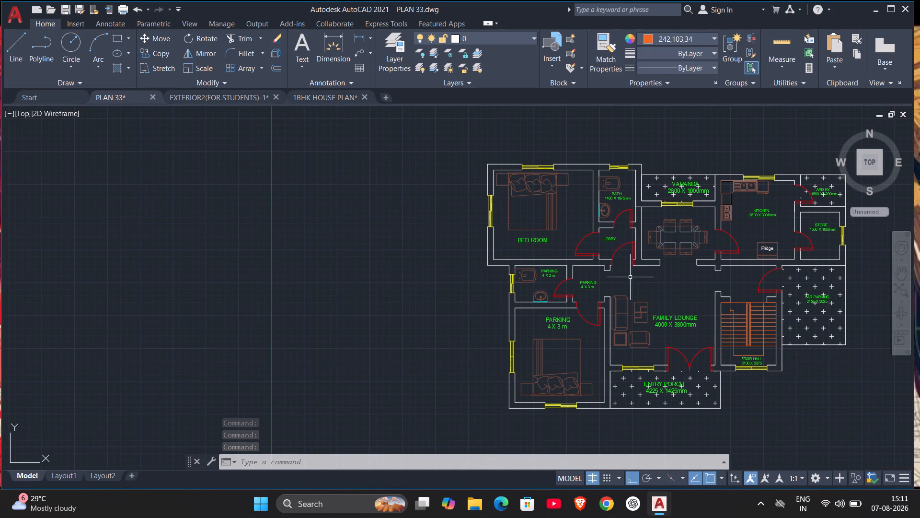
{"action": "scroll", "coordinate": [570, 321], "scroll_direction": "up", "scroll_amount": 1}
{"action": "left_click", "coordinate": [561, 320]}
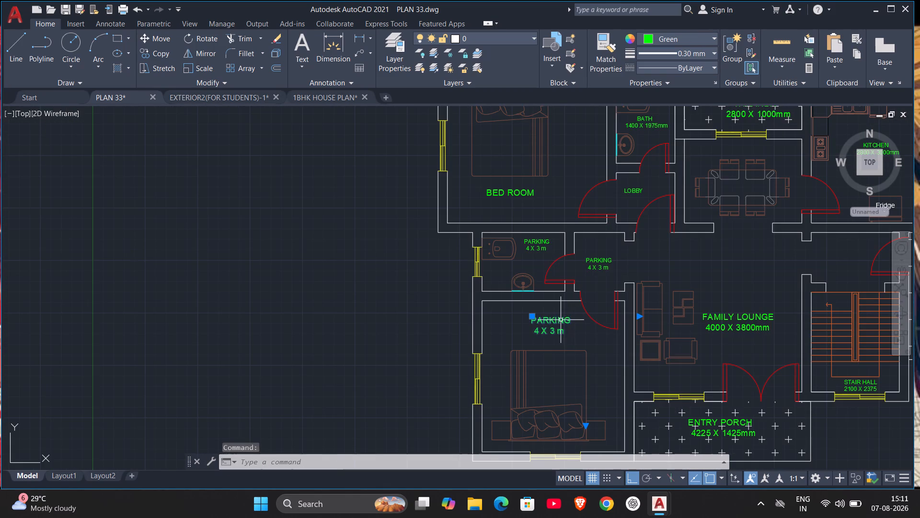
{"action": "double_click", "coordinate": [565, 319]}
{"action": "left_click_drag", "start_coordinate": [575, 320], "coordinate": [570, 319]}
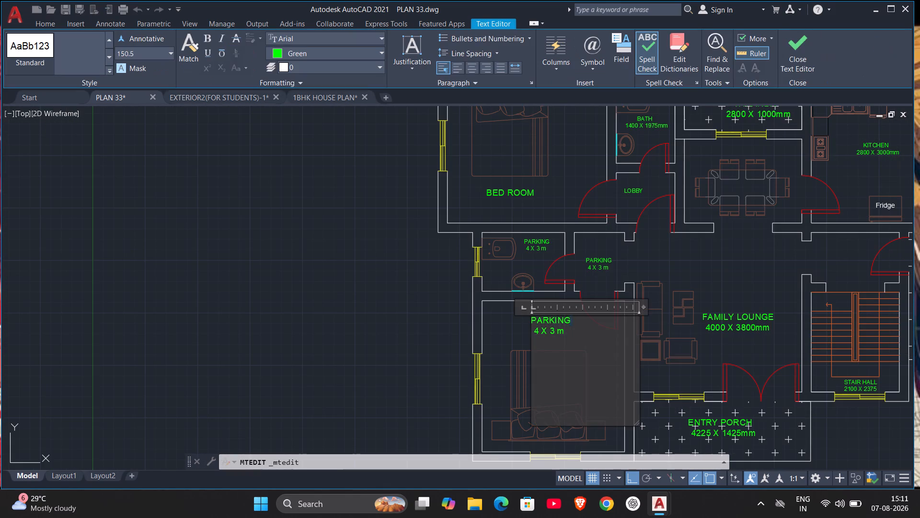
{"action": "left_click_drag", "start_coordinate": [570, 319], "coordinate": [523, 315]}
{"action": "key", "text": "BackSpace"}
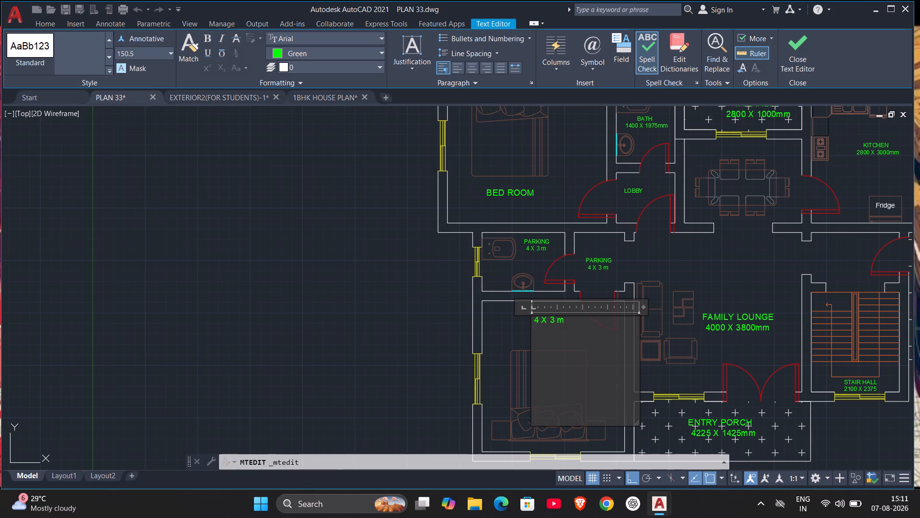
{"action": "left_click_drag", "start_coordinate": [571, 322], "coordinate": [526, 312]}
{"action": "key", "text": "BackSpace"}
{"action": "type", "text": "BED"}
{"action": "key", "text": "space"}
{"action": "type", "text": "ROOM"}
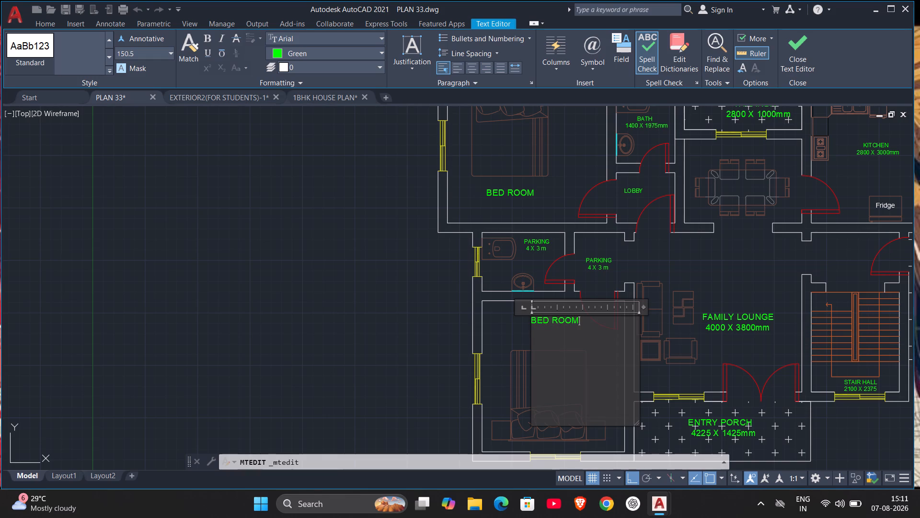
{"action": "key", "text": "space"}
{"action": "key", "text": "BackSpace"}
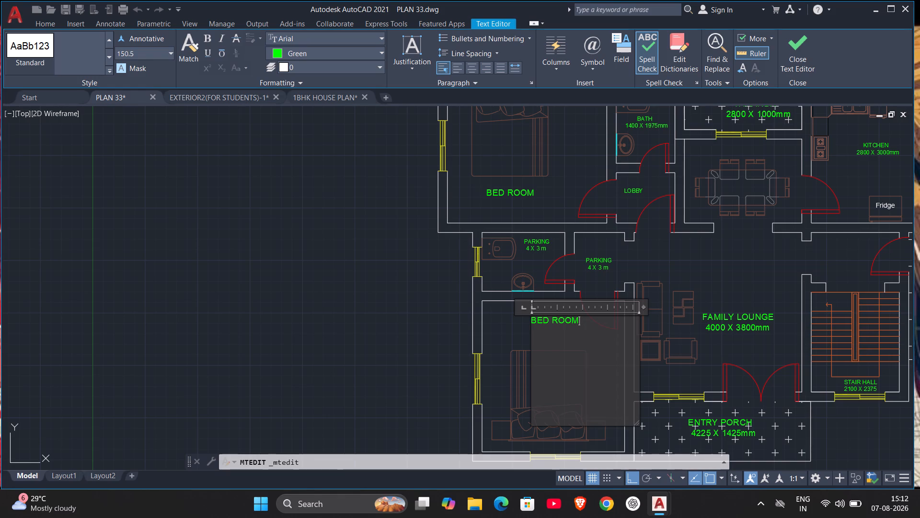
{"action": "key", "text": "space"}
{"action": "type", "text": "GST"}
{"action": "key", "text": "BackSpace"}
{"action": "key", "text": "BackSpace"}
{"action": "key", "text": "BackSpace"}
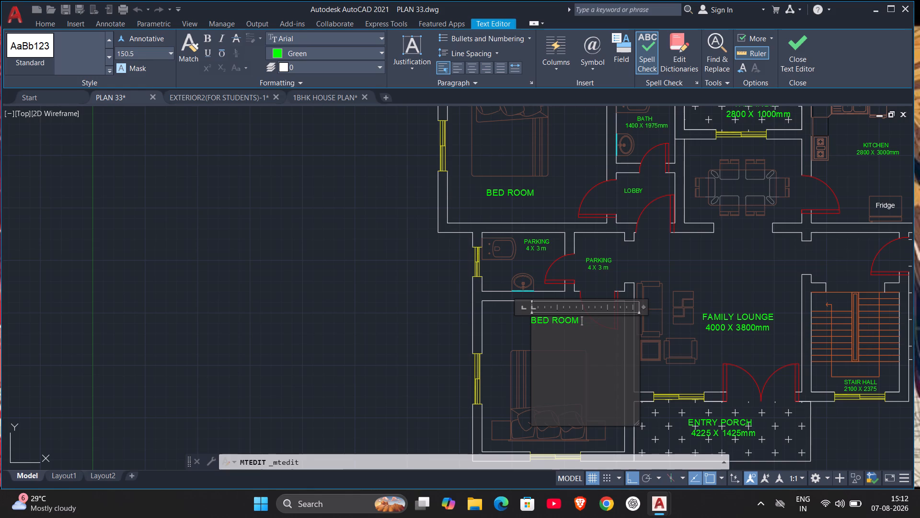
{"action": "key", "text": "1"}
{"action": "left_click", "coordinate": [378, 274]}
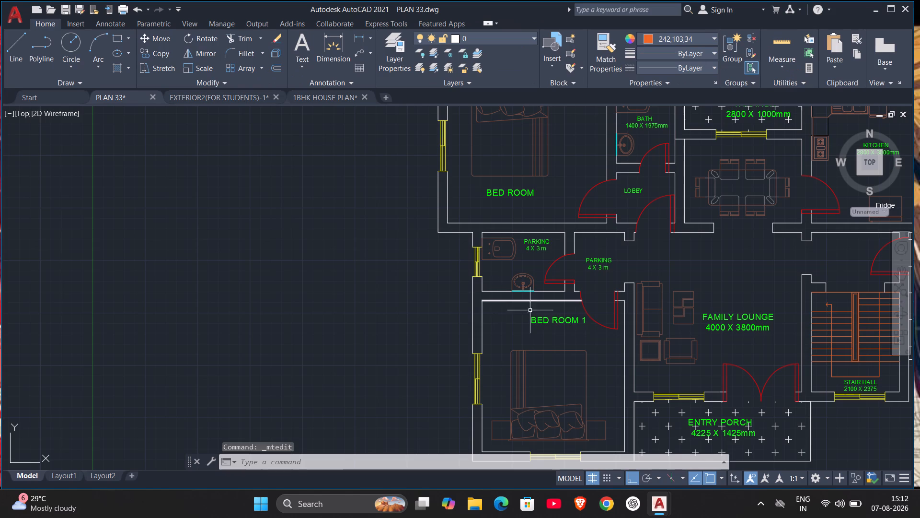
Move the BED ROOM 1 label slightly to the left so it sits centred above the bed.
{"action": "left_click", "coordinate": [568, 322]}
{"action": "left_click_drag", "start_coordinate": [567, 320], "coordinate": [542, 318]}
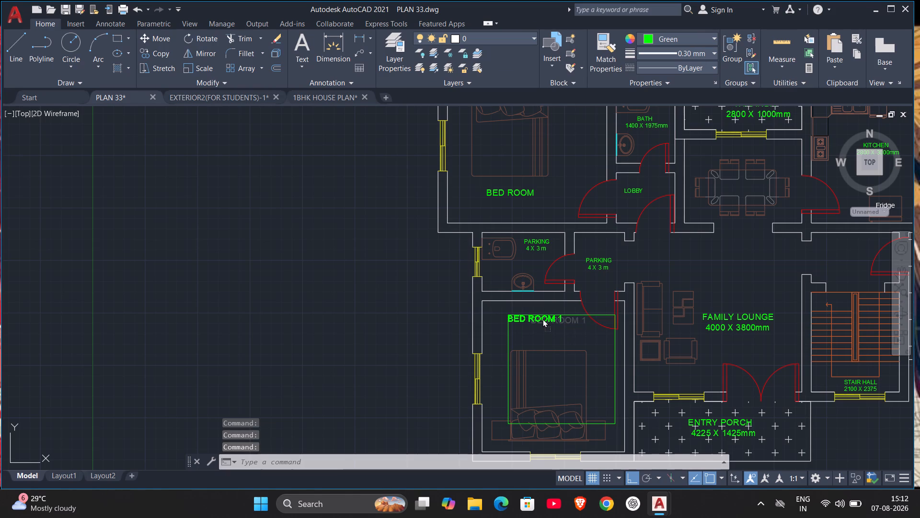
{"action": "left_click_drag", "start_coordinate": [542, 318], "coordinate": [547, 319]}
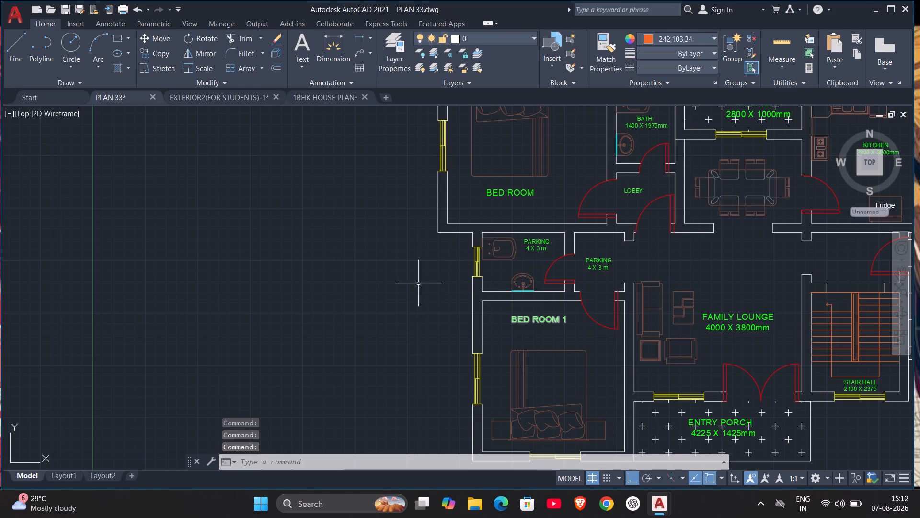
Reopen the BED ROOM 1 label and add a second line reading 3400 x 3600mm.
{"action": "scroll", "coordinate": [463, 266], "scroll_direction": "down", "scroll_amount": 1}
{"action": "scroll", "coordinate": [496, 300], "scroll_direction": "up", "scroll_amount": 1}
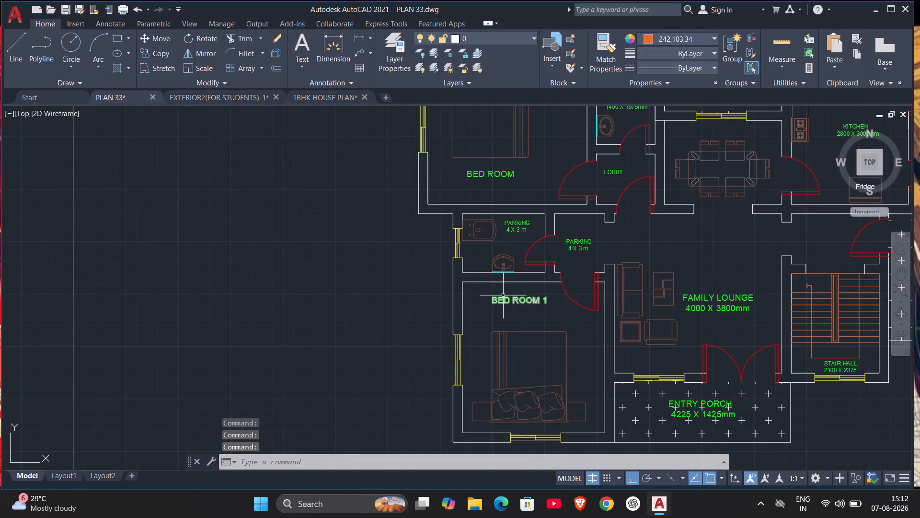
{"action": "scroll", "coordinate": [511, 296], "scroll_direction": "up", "scroll_amount": 1}
{"action": "left_click", "coordinate": [538, 297]}
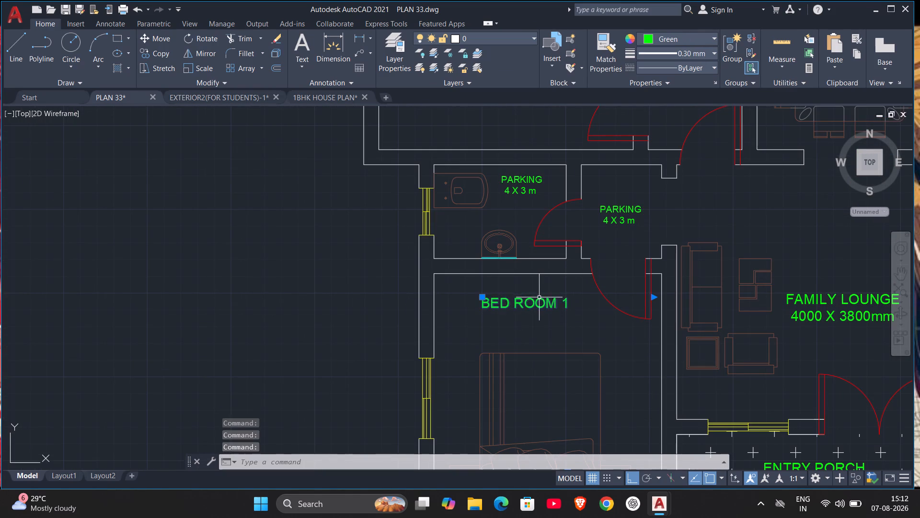
{"action": "double_click", "coordinate": [561, 305]}
{"action": "double_click", "coordinate": [534, 295]}
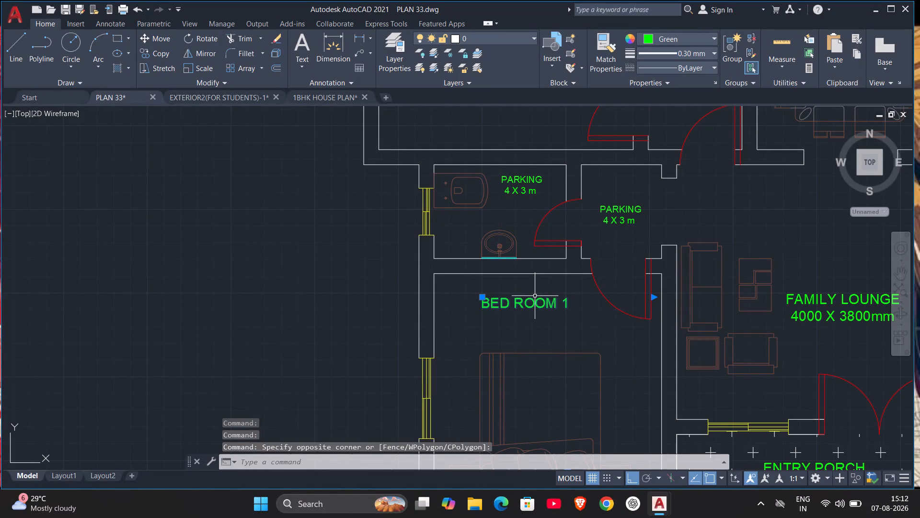
{"action": "double_click", "coordinate": [537, 301]}
{"action": "double_click", "coordinate": [545, 303]}
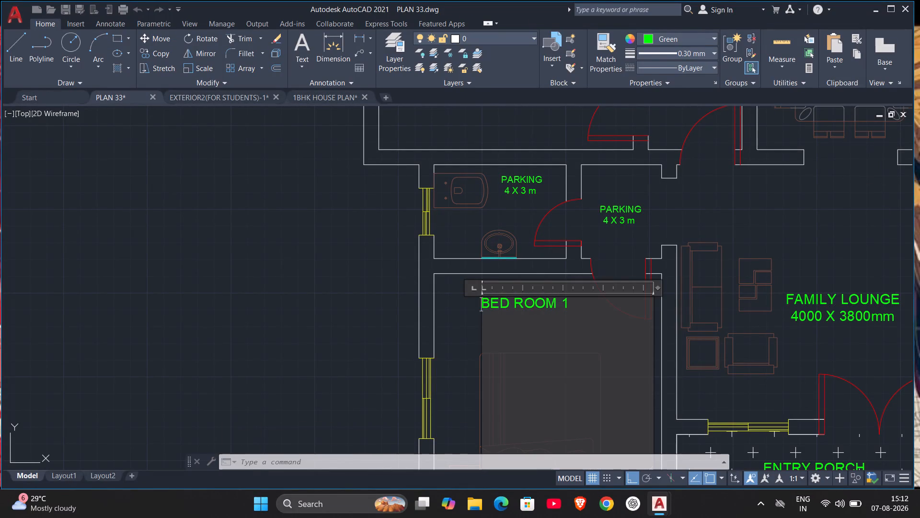
{"action": "left_click", "coordinate": [574, 307]}
{"action": "key", "text": "Return"}
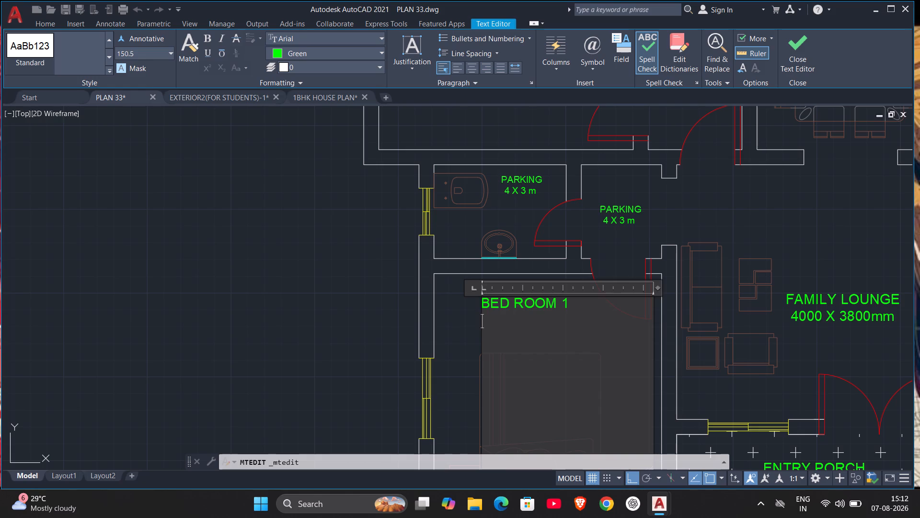
{"action": "type", "text": "3400 X"}
{"action": "key", "text": "space"}
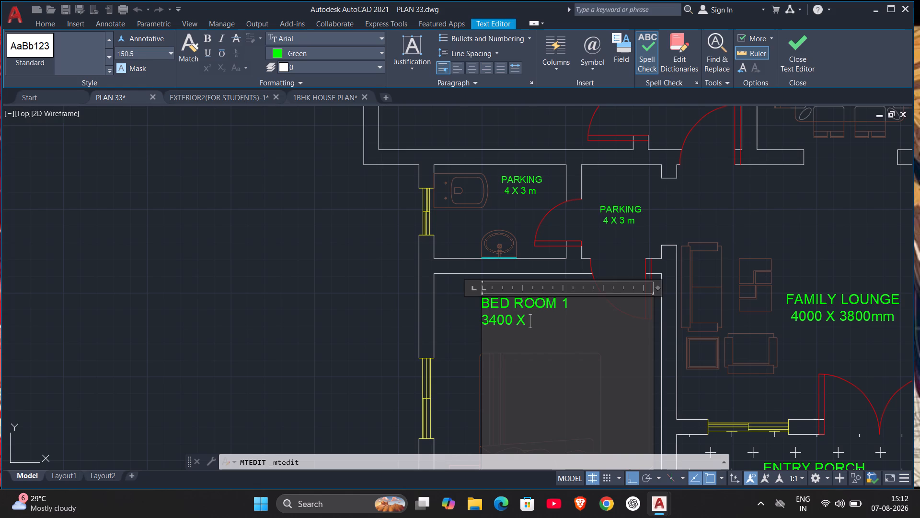
{"action": "key", "text": "BackSpace"}
{"action": "key", "text": "BackSpace"}
{"action": "key", "text": "BackSpace"}
{"action": "key", "text": "BackSpace"}
{"action": "key", "text": "BackSpace"}
{"action": "key", "text": "BackSpace"}
{"action": "key", "text": "BackSpace"}
{"action": "type", "text": "34"}
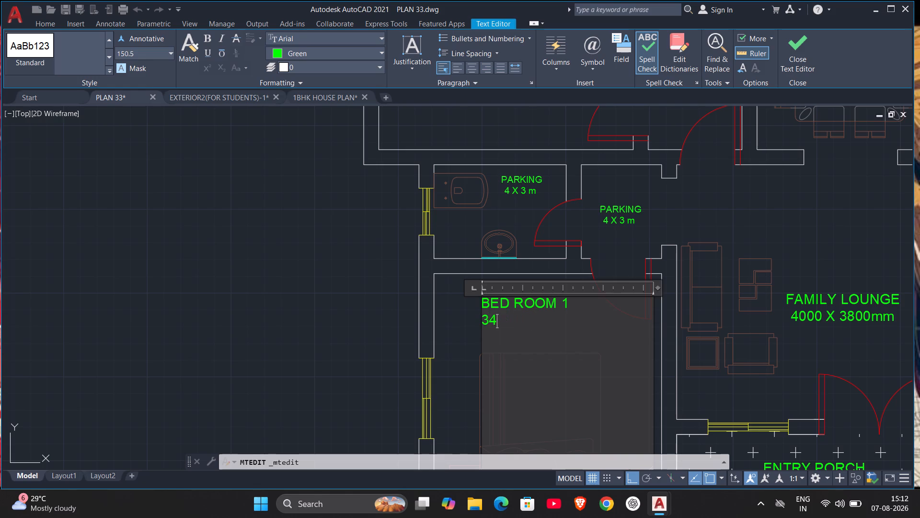
{"action": "type", "text": "00 x"}
{"action": "key", "text": "space"}
{"action": "key", "text": "2"}
{"action": "key", "text": "BackSpace"}
{"action": "type", "text": "3600"}
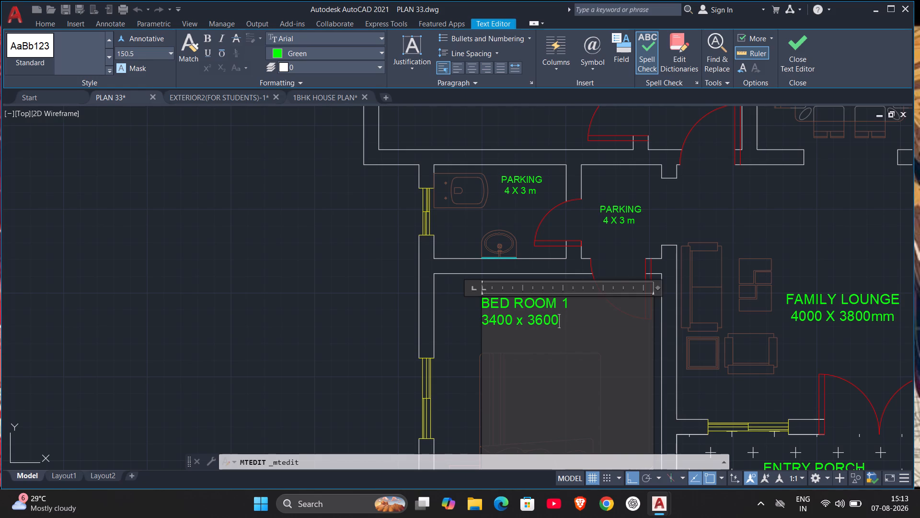
{"action": "type", "text": "mm"}
Indent the BED ROOM 1 line by two spaces to centre it over its size line, and finish editing.
{"action": "left_click", "coordinate": [571, 300]}
{"action": "key", "text": "Left"}
{"action": "key", "text": "Left"}
{"action": "key", "text": "Left"}
{"action": "key", "text": "Left"}
{"action": "key", "text": "Left"}
{"action": "key", "text": "Left"}
{"action": "key", "text": "Left"}
{"action": "key", "text": "Left"}
{"action": "key", "text": "Left"}
{"action": "key", "text": "Left"}
{"action": "key", "text": "Left"}
{"action": "key", "text": "space"}
{"action": "key", "text": "space"}
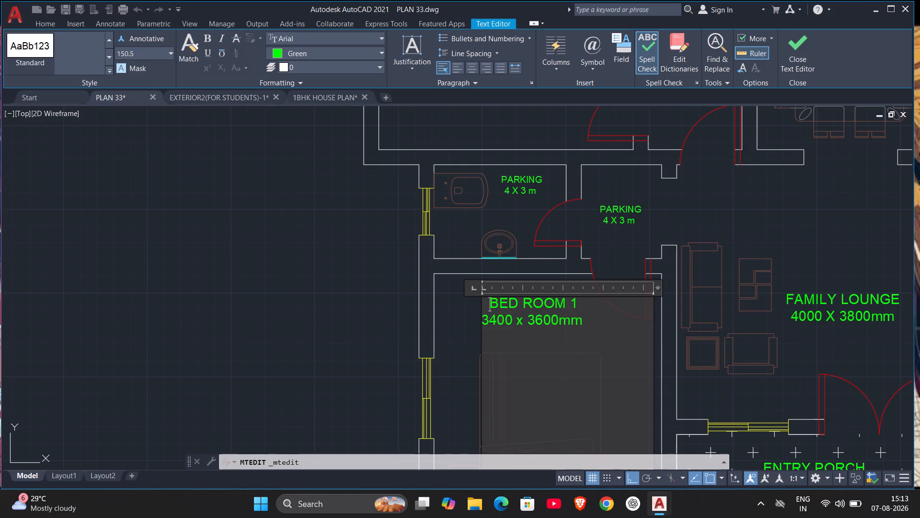
{"action": "left_click_drag", "start_coordinate": [307, 308], "coordinate": [311, 310]}
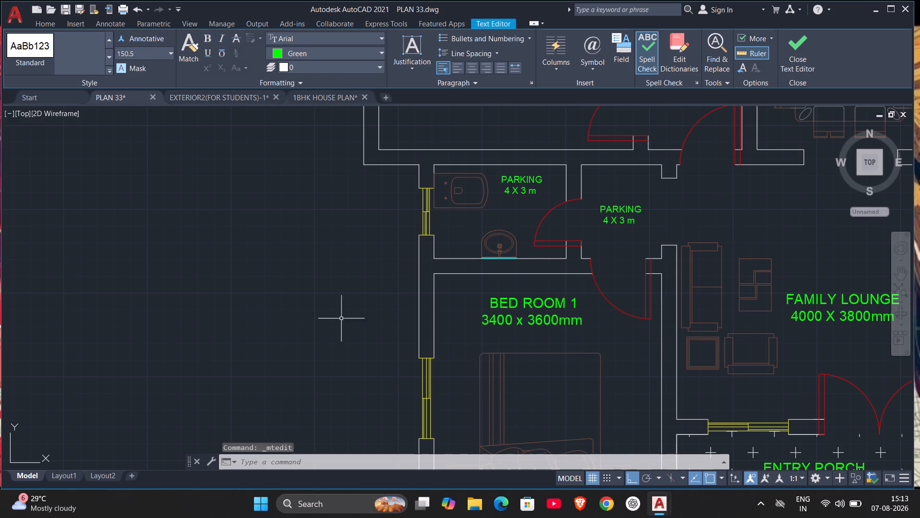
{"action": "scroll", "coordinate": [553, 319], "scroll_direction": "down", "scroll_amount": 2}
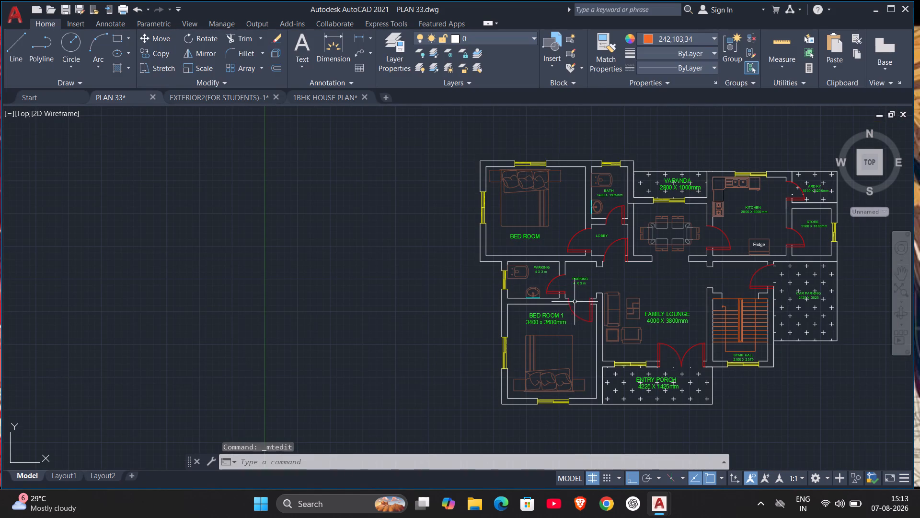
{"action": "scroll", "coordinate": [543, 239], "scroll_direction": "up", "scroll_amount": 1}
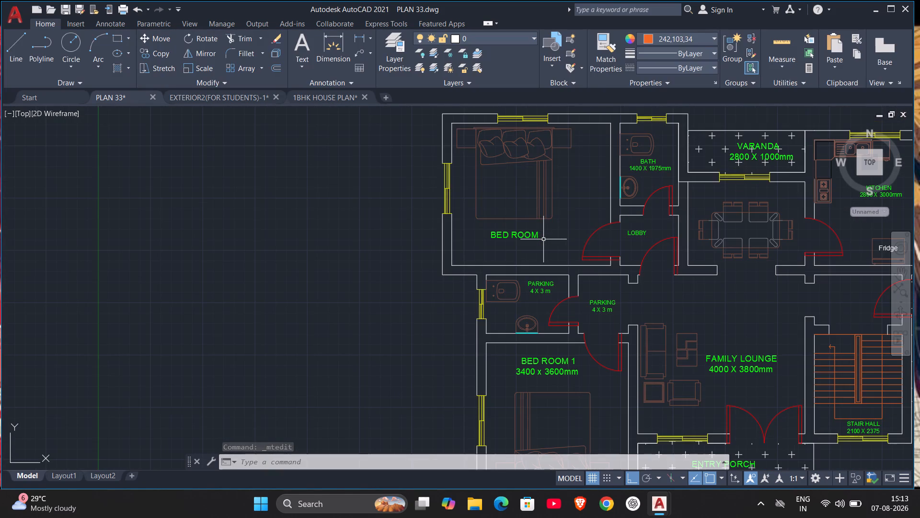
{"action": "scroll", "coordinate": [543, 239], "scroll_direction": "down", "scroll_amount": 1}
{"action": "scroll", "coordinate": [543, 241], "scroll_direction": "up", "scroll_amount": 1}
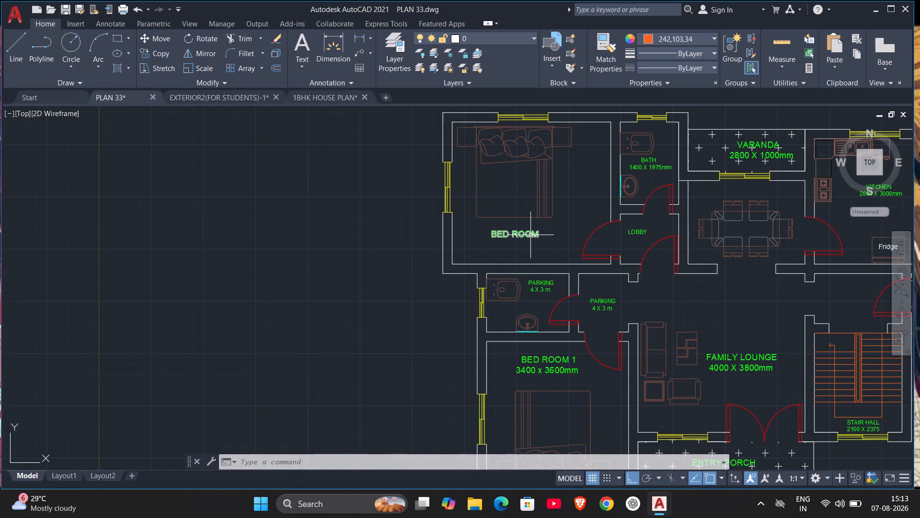
Add a second line reading 3800 x 3400mm to the BED ROOM label in the upper bedroom.
{"action": "left_click", "coordinate": [531, 235]}
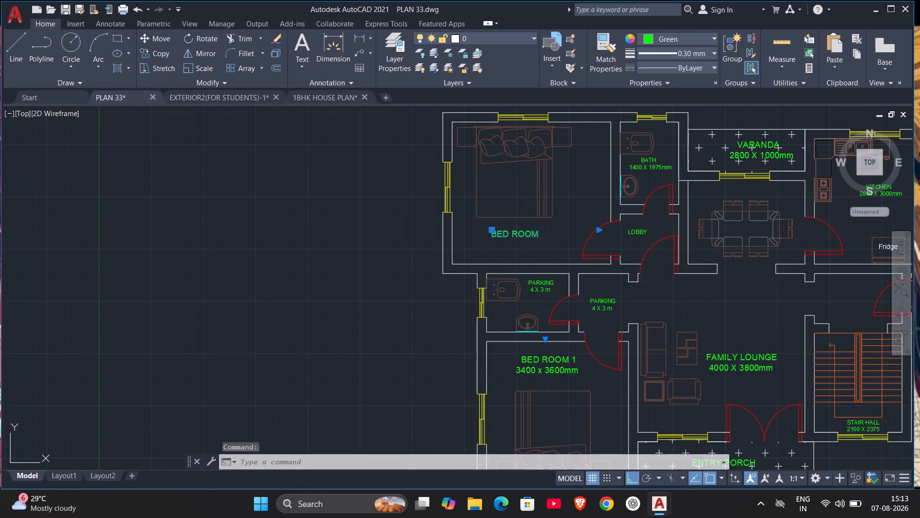
{"action": "double_click", "coordinate": [531, 235]}
{"action": "left_click", "coordinate": [541, 234]}
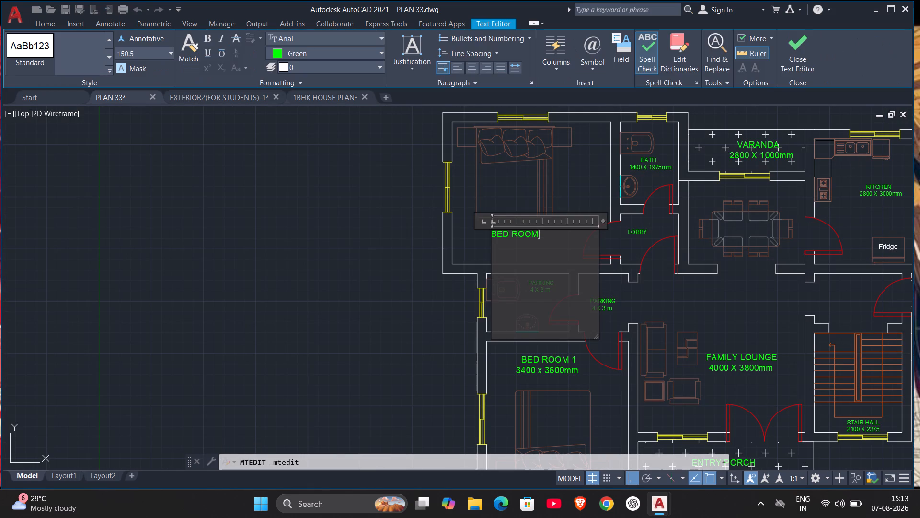
{"action": "key", "text": "Return"}
{"action": "key", "text": "3"}
{"action": "type", "text": "800 x"}
{"action": "key", "text": "space"}
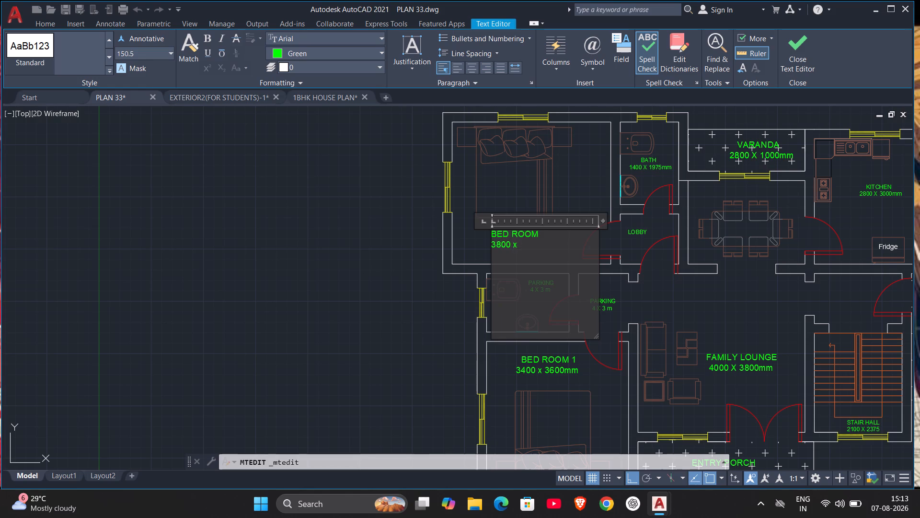
{"action": "type", "text": "3400"}
{"action": "type", "text": "mm"}
Indent the BED ROOM line by two spaces to centre it over its size line, and finish editing.
{"action": "left_click", "coordinate": [539, 235]}
{"action": "key", "text": "Left"}
{"action": "key", "text": "Left"}
{"action": "key", "text": "Left"}
{"action": "key", "text": "Left"}
{"action": "key", "text": "Left"}
{"action": "key", "text": "Left"}
{"action": "key", "text": "Left"}
{"action": "key", "text": "Left"}
{"action": "key", "text": "Left"}
{"action": "key", "text": "Left"}
{"action": "key", "text": "space"}
{"action": "key", "text": "space"}
{"action": "key", "text": "space"}
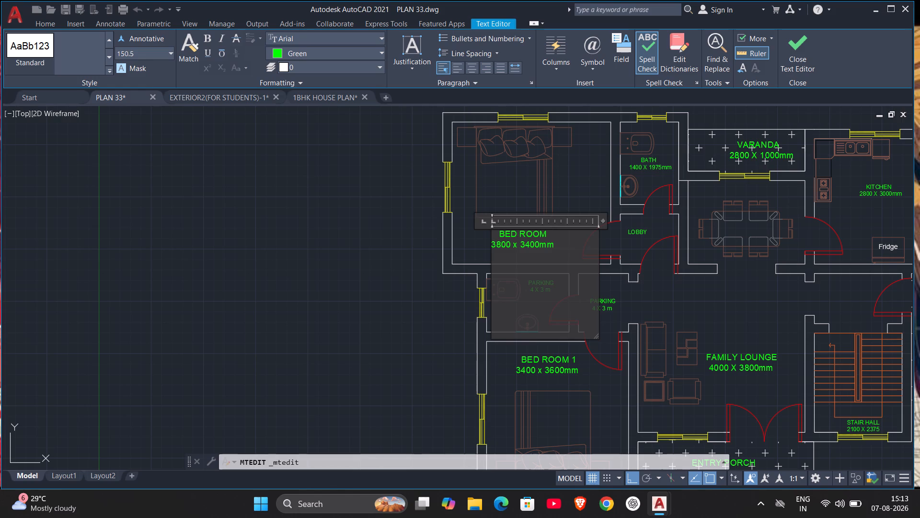
{"action": "key", "text": "BackSpace"}
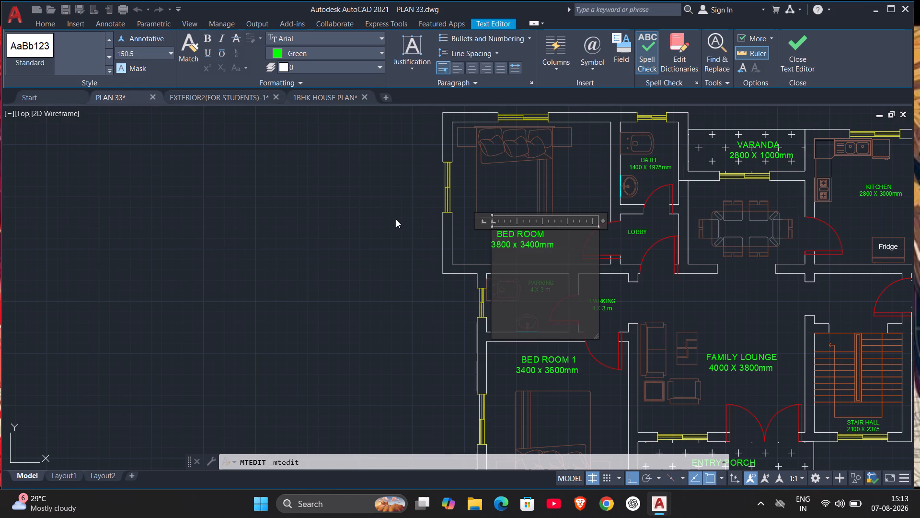
{"action": "left_click_drag", "start_coordinate": [396, 224], "coordinate": [402, 228]}
Replace the whole PARKING placeholder text in the small bathroom above BED ROOM 1 with BATH, and finish editing.
{"action": "scroll", "coordinate": [622, 294], "scroll_direction": "down", "scroll_amount": 1}
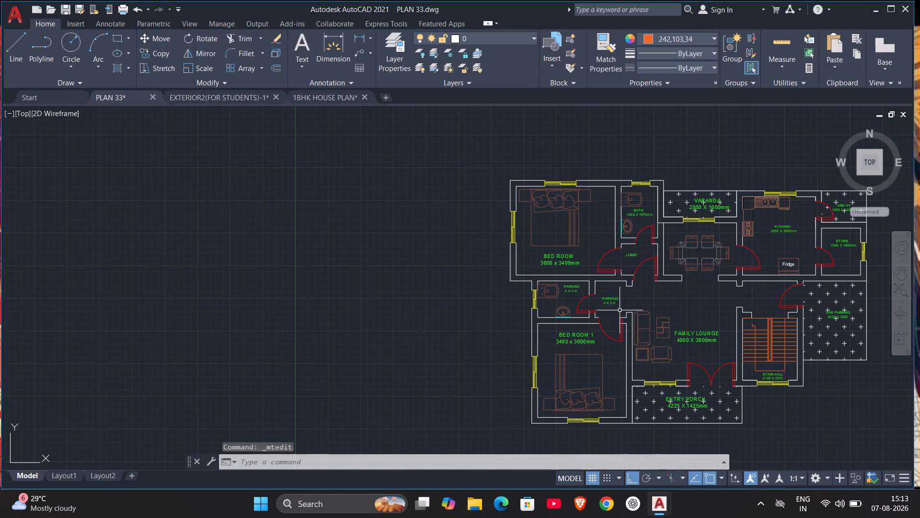
{"action": "scroll", "coordinate": [614, 319], "scroll_direction": "up", "scroll_amount": 1}
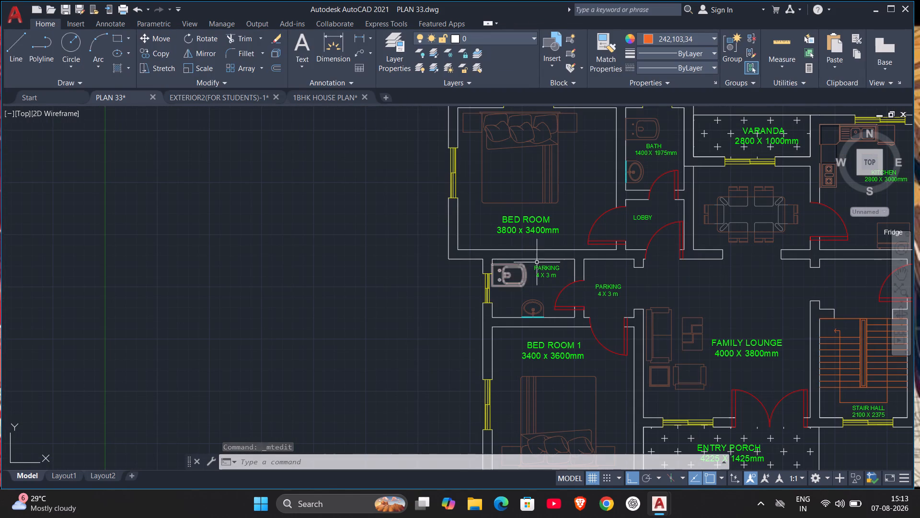
{"action": "double_click", "coordinate": [550, 269]}
{"action": "left_click_drag", "start_coordinate": [561, 270], "coordinate": [555, 270]}
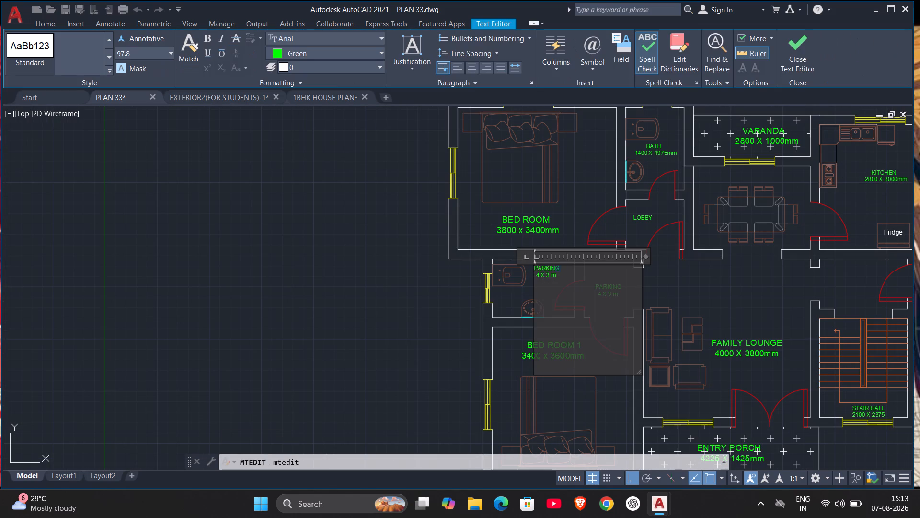
{"action": "left_click_drag", "start_coordinate": [555, 270], "coordinate": [520, 276]}
{"action": "left_click_drag", "start_coordinate": [563, 271], "coordinate": [532, 270]}
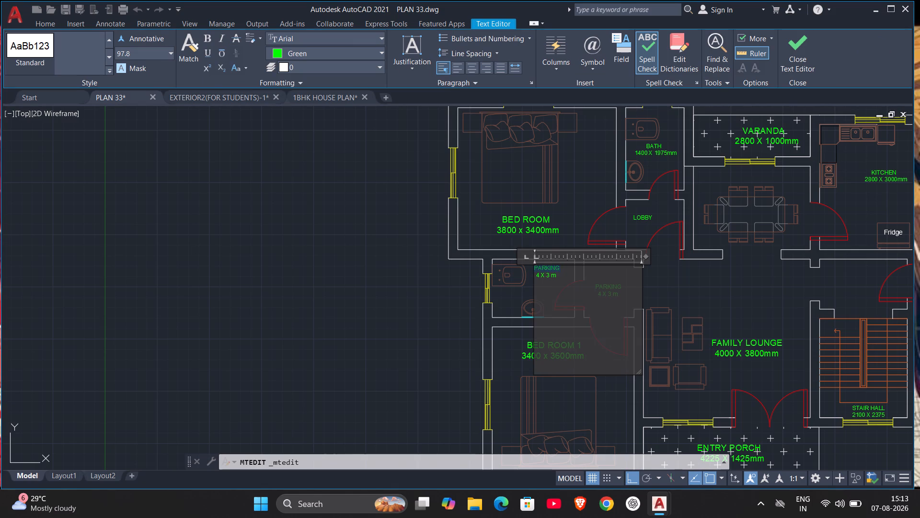
{"action": "key", "text": "BackSpace"}
{"action": "left_click_drag", "start_coordinate": [556, 266], "coordinate": [505, 268]}
{"action": "key", "text": "BackSpace"}
{"action": "scroll", "coordinate": [552, 266], "scroll_direction": "up", "scroll_amount": 1}
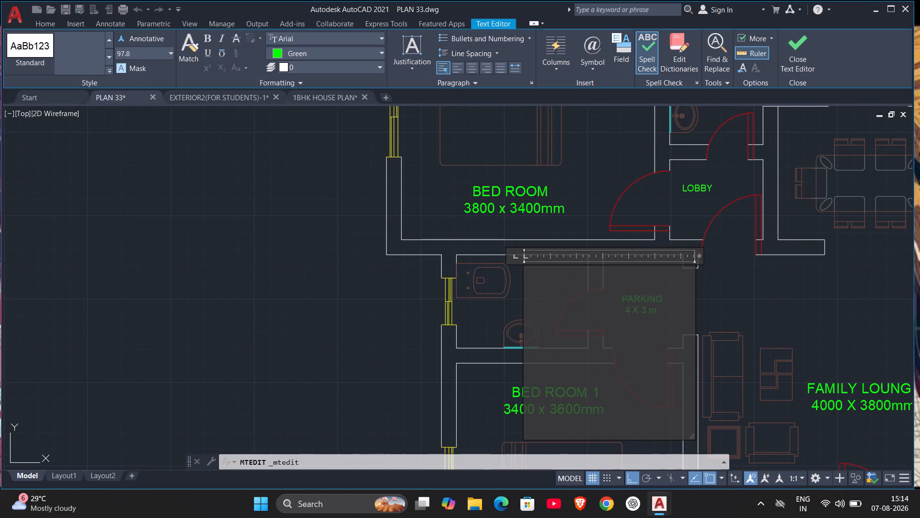
{"action": "type", "text": "bath"}
{"action": "key", "text": "BackSpace"}
{"action": "key", "text": "BackSpace"}
{"action": "key", "text": "BackSpace"}
{"action": "key", "text": "BackSpace"}
{"action": "type", "text": "BATHJ"}
{"action": "key", "text": "BackSpace"}
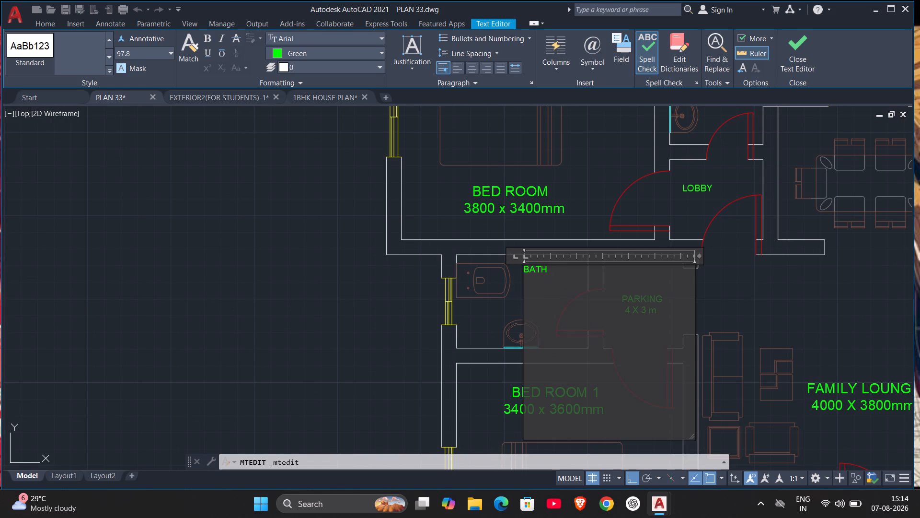
{"action": "left_click_drag", "start_coordinate": [277, 292], "coordinate": [295, 303]}
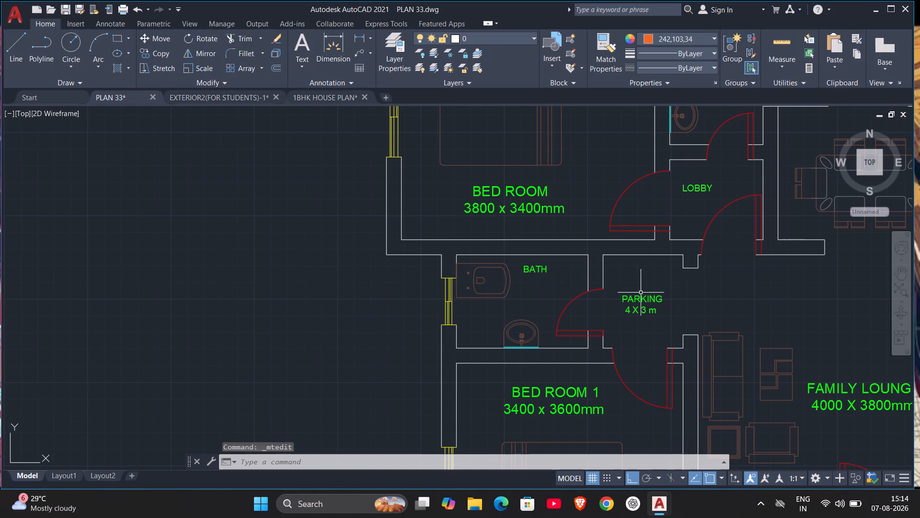
Match the new BATH label's properties to the BED ROOM label, and end the command.
{"action": "left_click", "coordinate": [612, 38]}
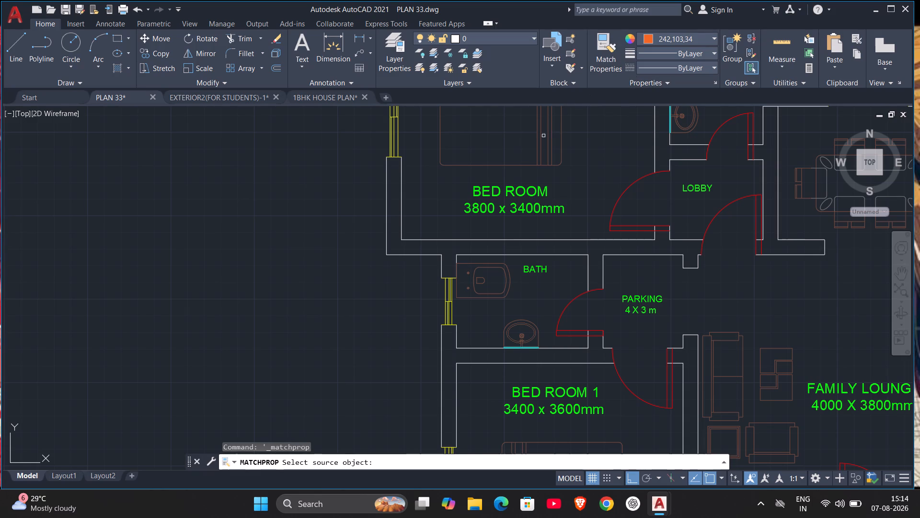
{"action": "left_click", "coordinate": [505, 199]}
{"action": "left_click", "coordinate": [517, 193]}
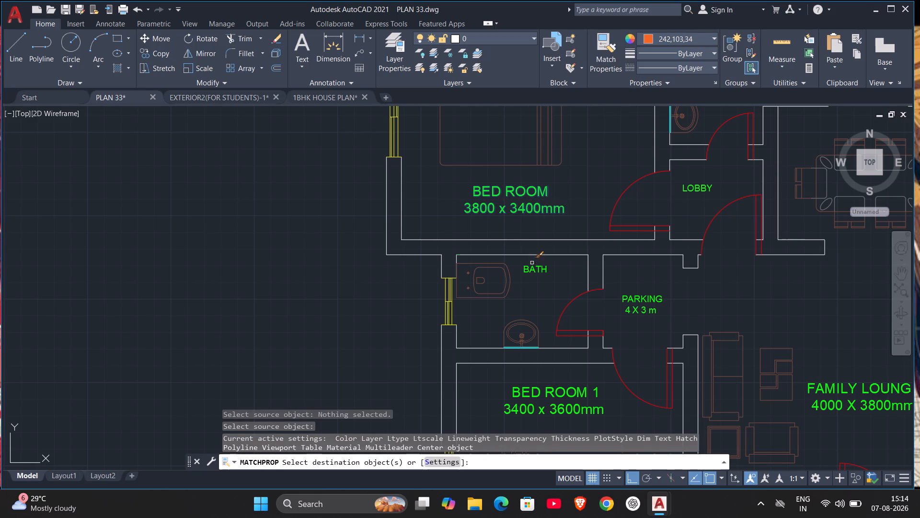
{"action": "left_click", "coordinate": [532, 272]}
{"action": "left_click", "coordinate": [227, 259]}
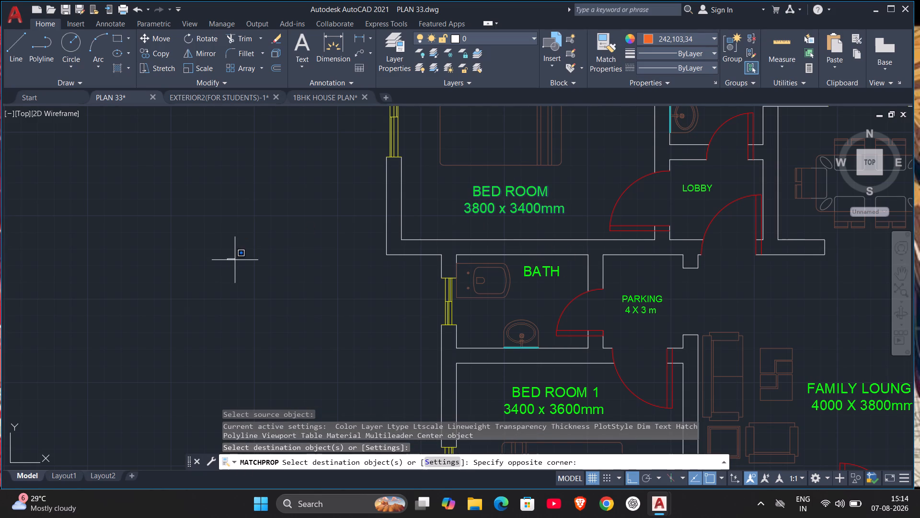
{"action": "key", "text": "Escape"}
Replace the whole PARKING placeholder text in the passage beside the lower bathroom with LOBBY, and finish editing.
{"action": "scroll", "coordinate": [337, 300], "scroll_direction": "down", "scroll_amount": 2}
{"action": "scroll", "coordinate": [522, 261], "scroll_direction": "up", "scroll_amount": 2}
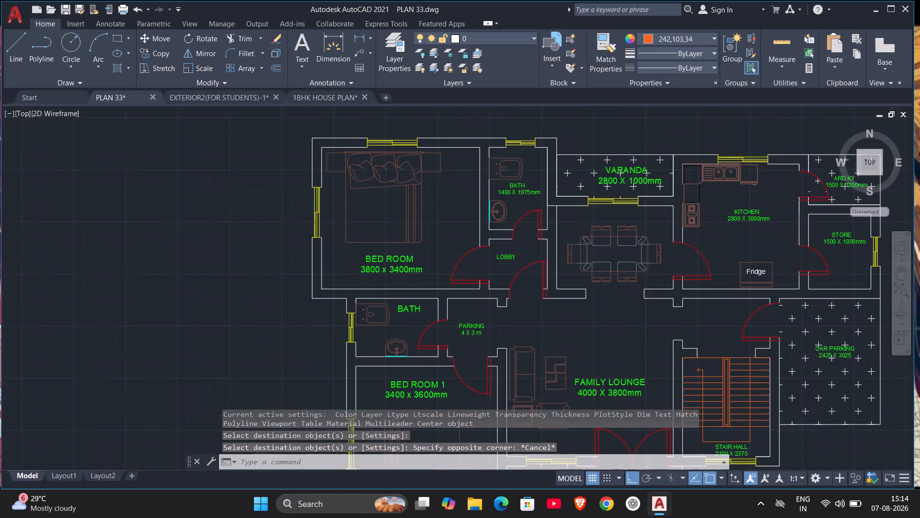
{"action": "scroll", "coordinate": [440, 294], "scroll_direction": "down", "scroll_amount": 1}
{"action": "middle_click_drag", "start_coordinate": [460, 345], "coordinate": [468, 293]}
{"action": "double_click", "coordinate": [450, 287]}
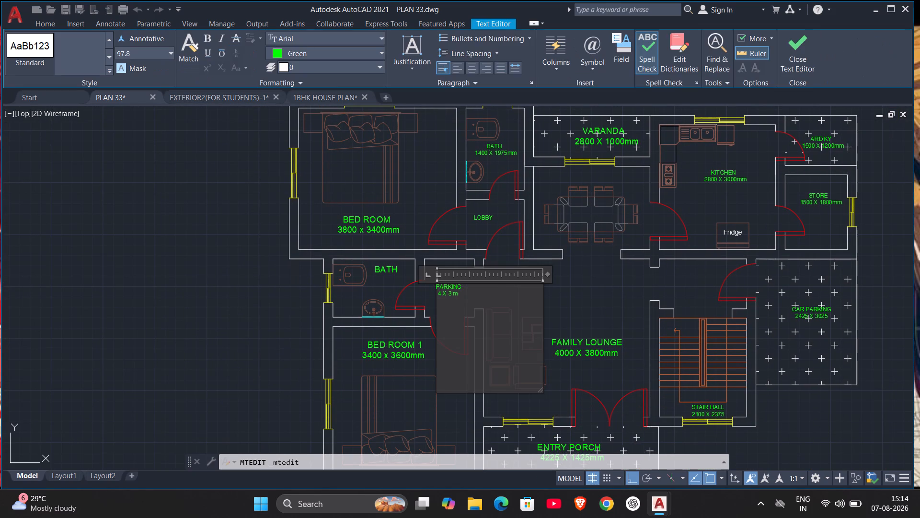
{"action": "left_click_drag", "start_coordinate": [479, 290], "coordinate": [402, 290]}
{"action": "left_click_drag", "start_coordinate": [462, 296], "coordinate": [406, 288]}
{"action": "key", "text": "BackSpace"}
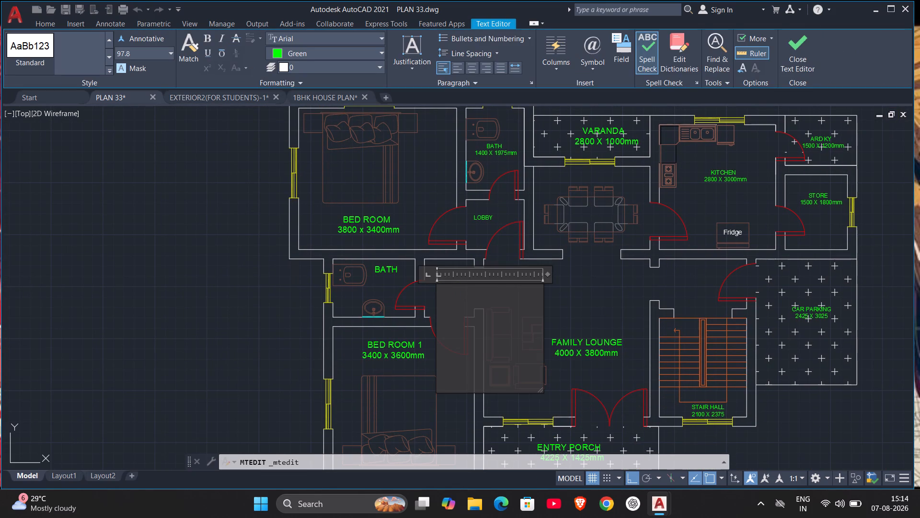
{"action": "type", "text": "LOBBY"}
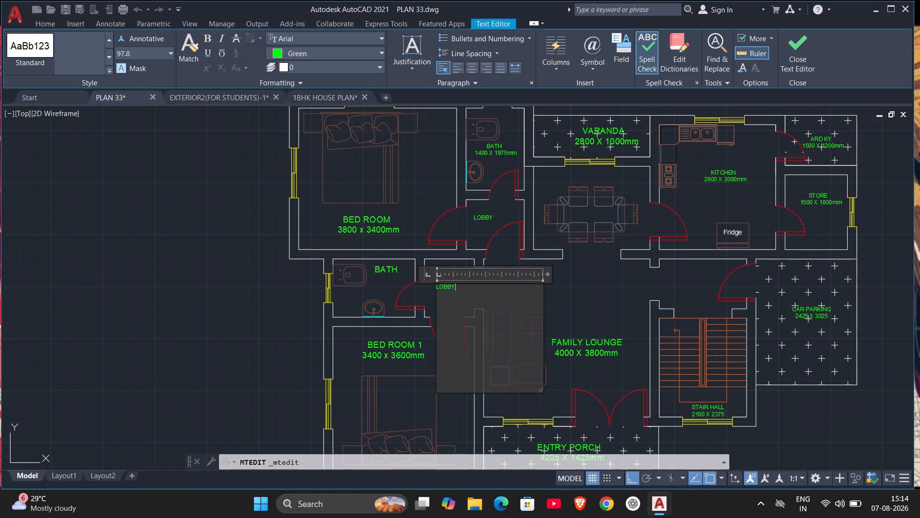
{"action": "left_click_drag", "start_coordinate": [174, 249], "coordinate": [192, 269]}
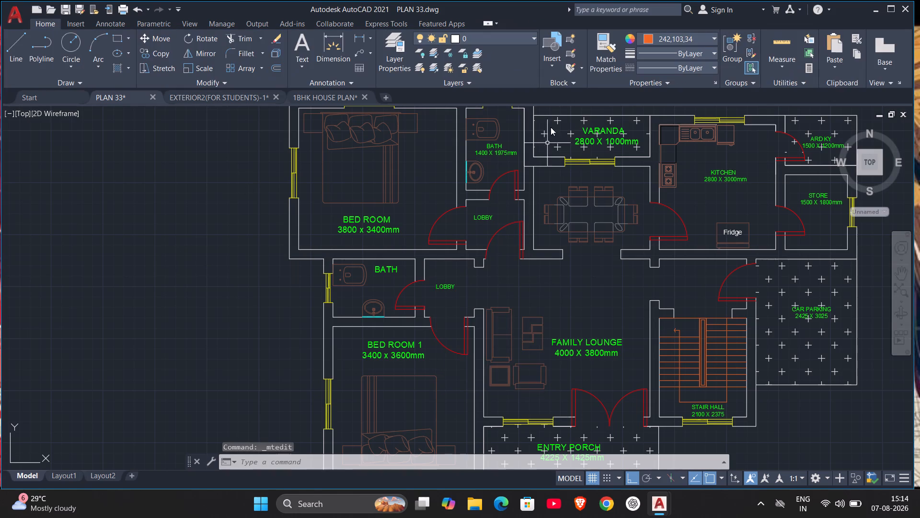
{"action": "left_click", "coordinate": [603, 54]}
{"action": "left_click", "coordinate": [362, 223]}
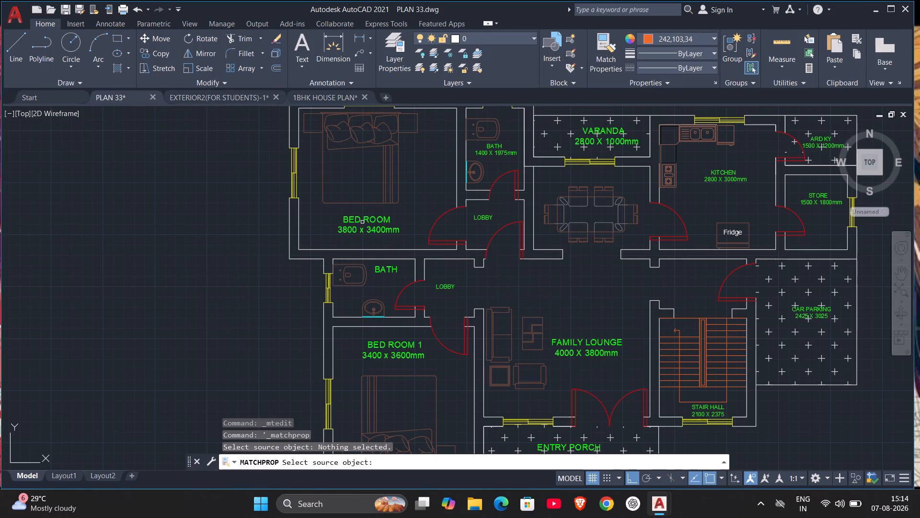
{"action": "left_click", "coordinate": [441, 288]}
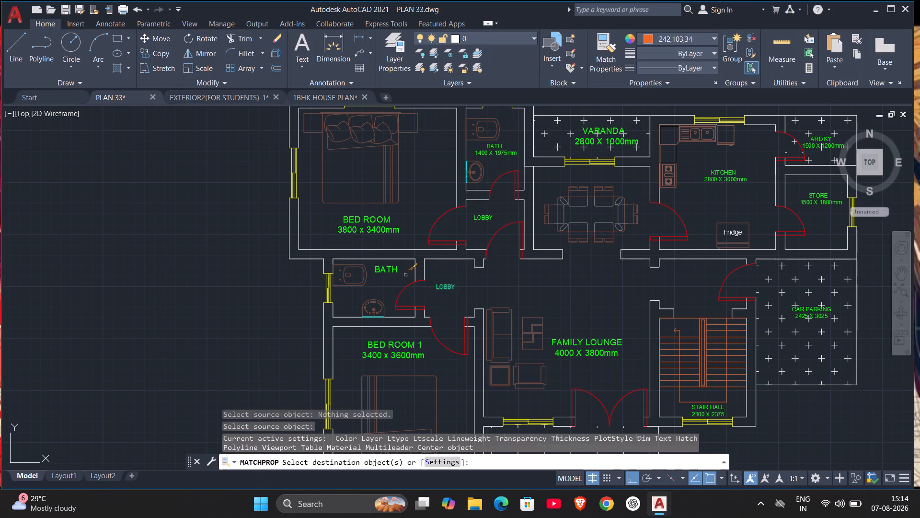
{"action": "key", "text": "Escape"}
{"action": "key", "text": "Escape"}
Match the properties of both LOBBY labels and the BATH label above BED ROOM 1 to the BED ROOM label, and end the command.
{"action": "left_click", "coordinate": [606, 51]}
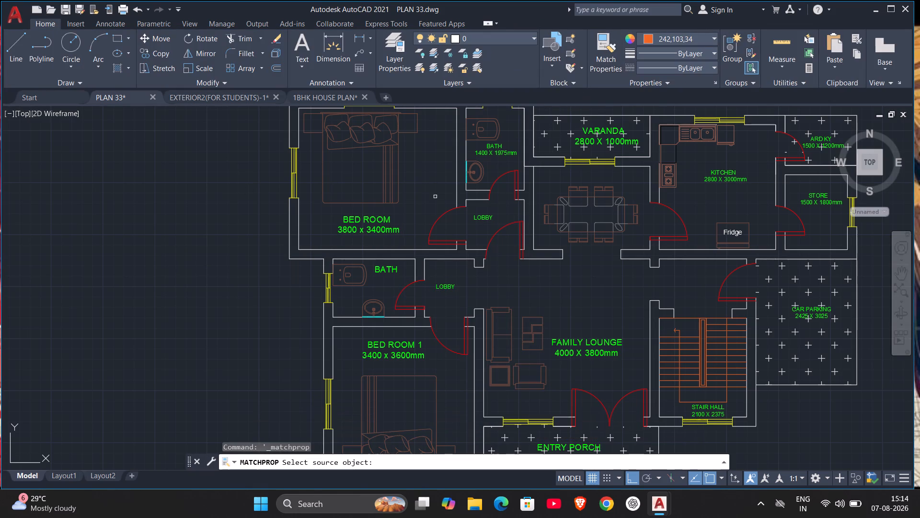
{"action": "left_click", "coordinate": [350, 221]}
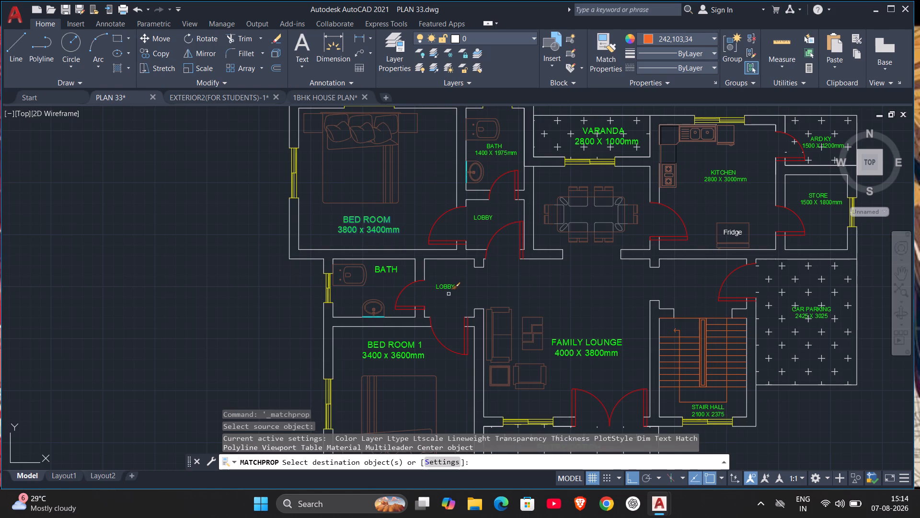
{"action": "left_click", "coordinate": [448, 287]}
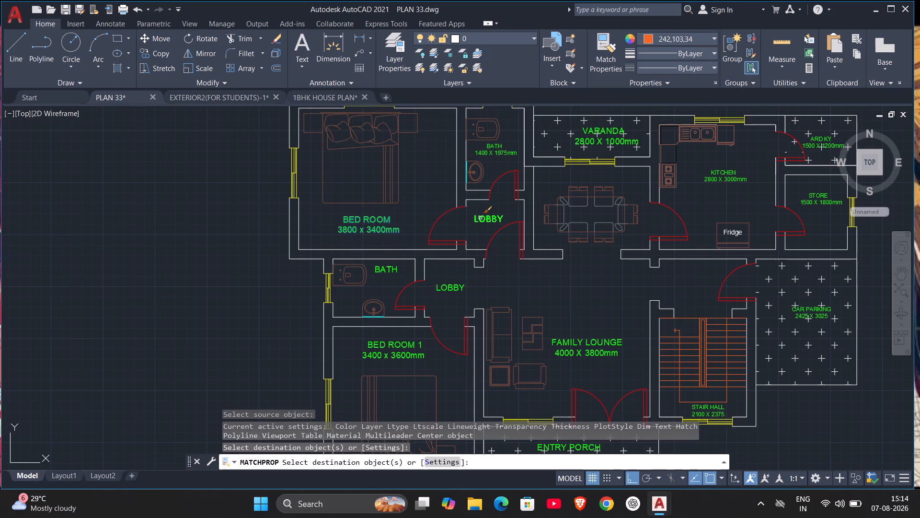
{"action": "left_click", "coordinate": [481, 217]}
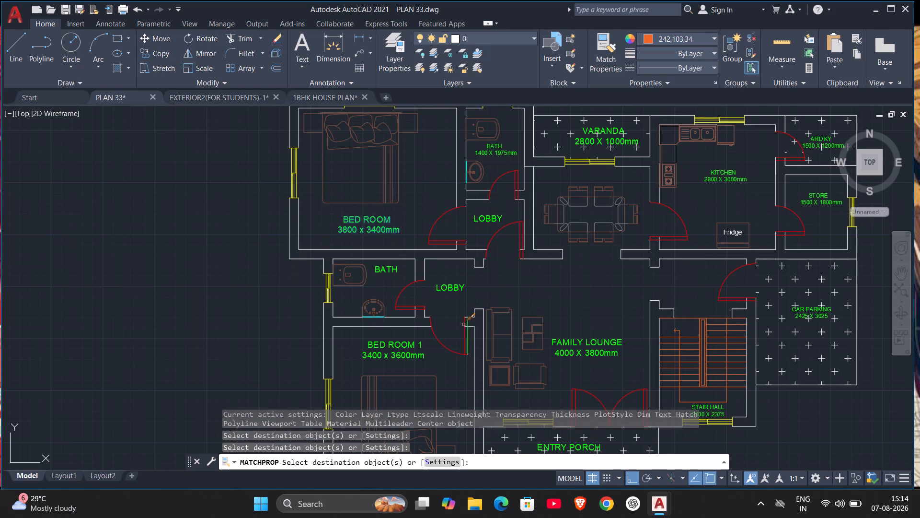
{"action": "scroll", "coordinate": [463, 326], "scroll_direction": "down", "scroll_amount": 1}
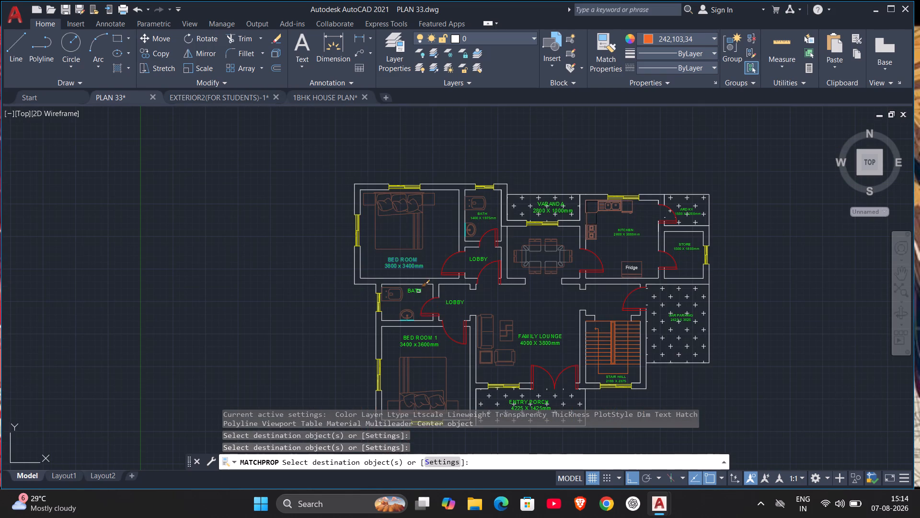
{"action": "left_click", "coordinate": [414, 292]}
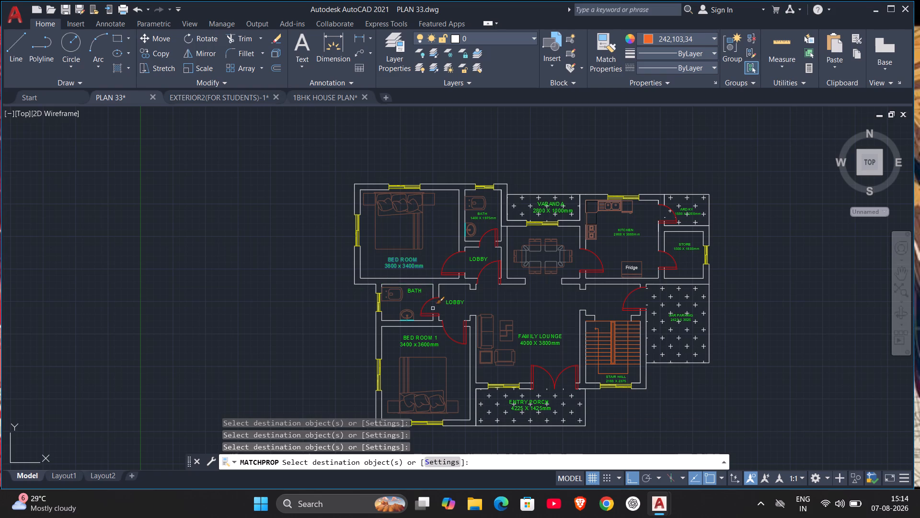
{"action": "scroll", "coordinate": [432, 307], "scroll_direction": "up", "scroll_amount": 2}
{"action": "scroll", "coordinate": [491, 334], "scroll_direction": "down", "scroll_amount": 1}
{"action": "scroll", "coordinate": [552, 352], "scroll_direction": "down", "scroll_amount": 1}
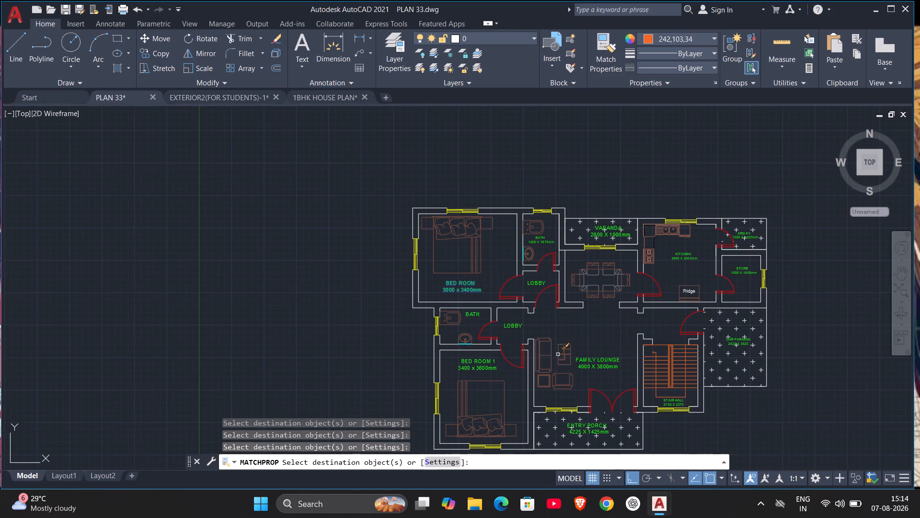
{"action": "middle_click_drag", "start_coordinate": [565, 386], "coordinate": [489, 365]}
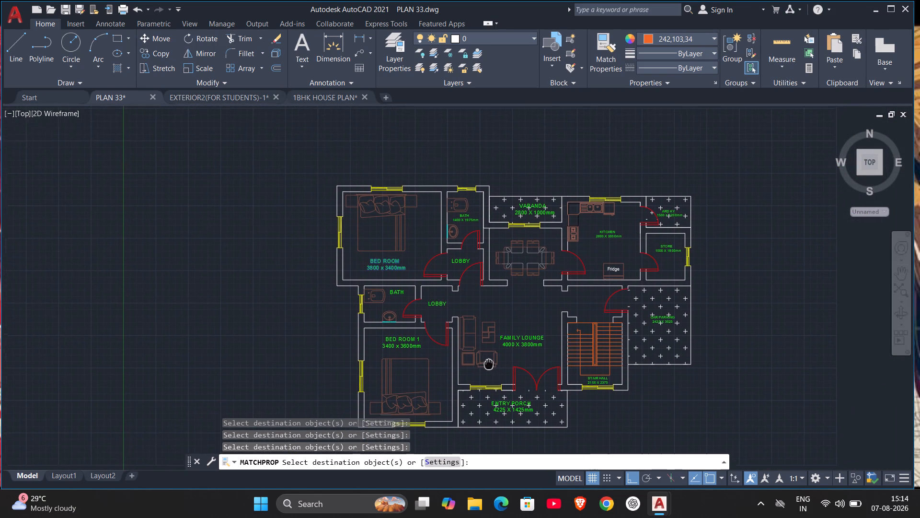
{"action": "middle_click_drag", "start_coordinate": [489, 365], "coordinate": [479, 376]}
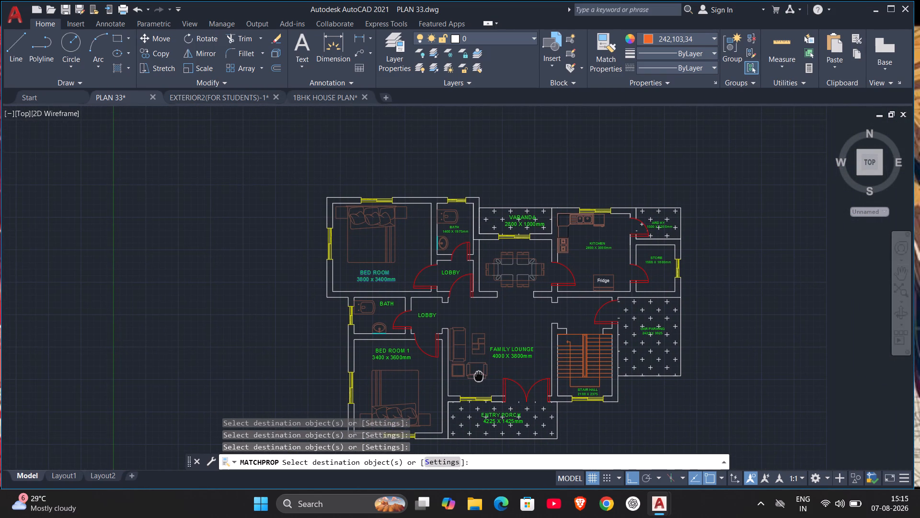
{"action": "middle_click_drag", "start_coordinate": [479, 376], "coordinate": [479, 377]}
{"action": "key", "text": "Escape"}
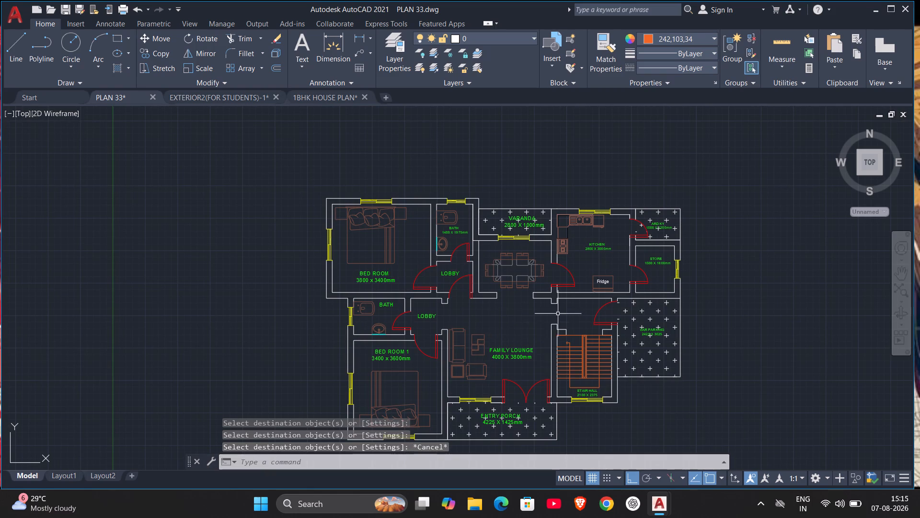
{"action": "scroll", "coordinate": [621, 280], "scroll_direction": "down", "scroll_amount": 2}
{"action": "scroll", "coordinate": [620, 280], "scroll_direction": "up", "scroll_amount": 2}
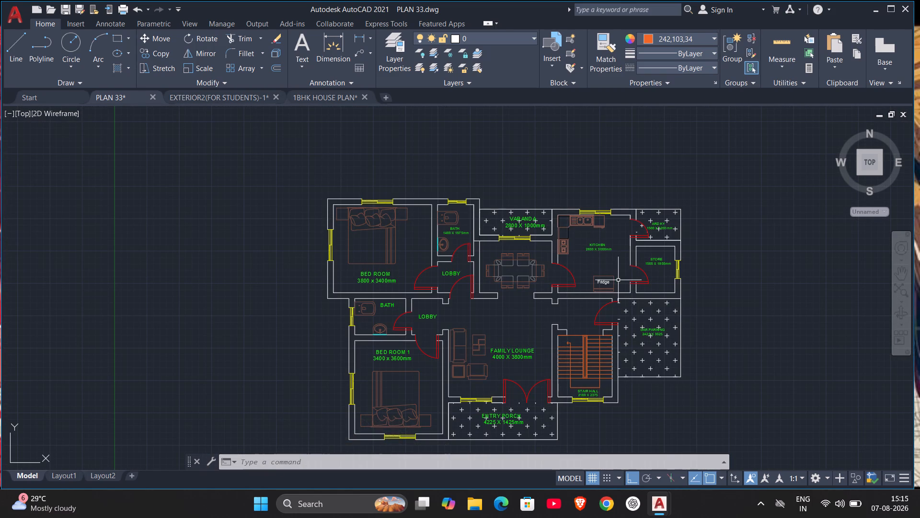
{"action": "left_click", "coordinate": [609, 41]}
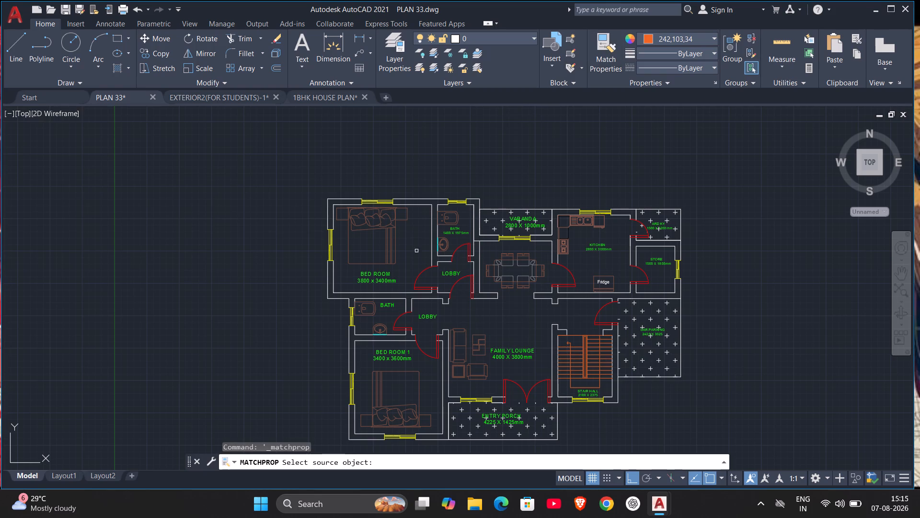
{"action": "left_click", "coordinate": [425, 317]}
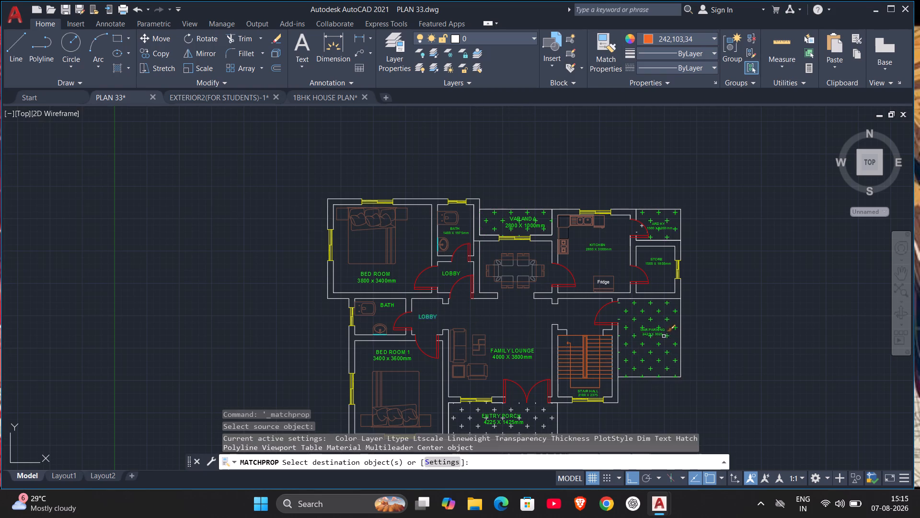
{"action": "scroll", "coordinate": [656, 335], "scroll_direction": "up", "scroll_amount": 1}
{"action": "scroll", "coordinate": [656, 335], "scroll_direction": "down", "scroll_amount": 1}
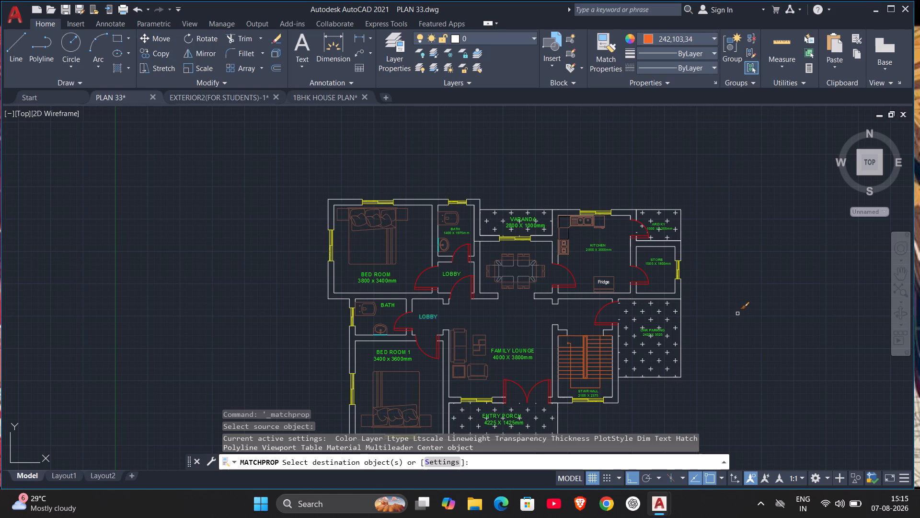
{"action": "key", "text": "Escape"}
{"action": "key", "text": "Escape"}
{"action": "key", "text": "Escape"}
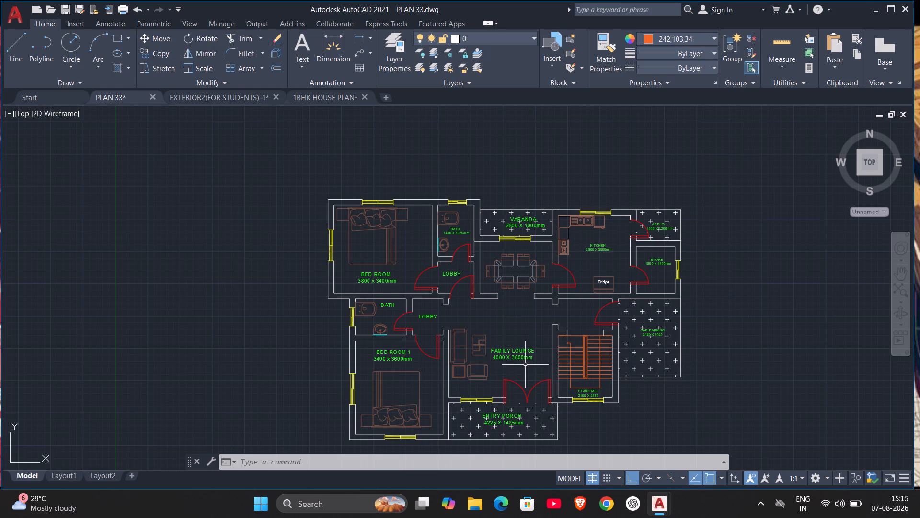
Copy the lower LOBBY label horizontally into the space above the staircase, and end the command.
{"action": "left_click", "coordinate": [431, 318]}
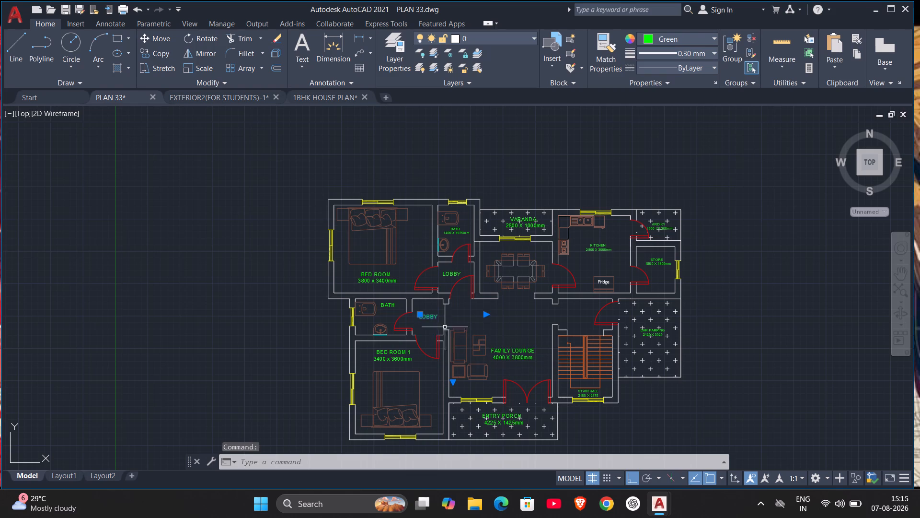
{"action": "key", "text": "c"}
{"action": "key", "text": "o"}
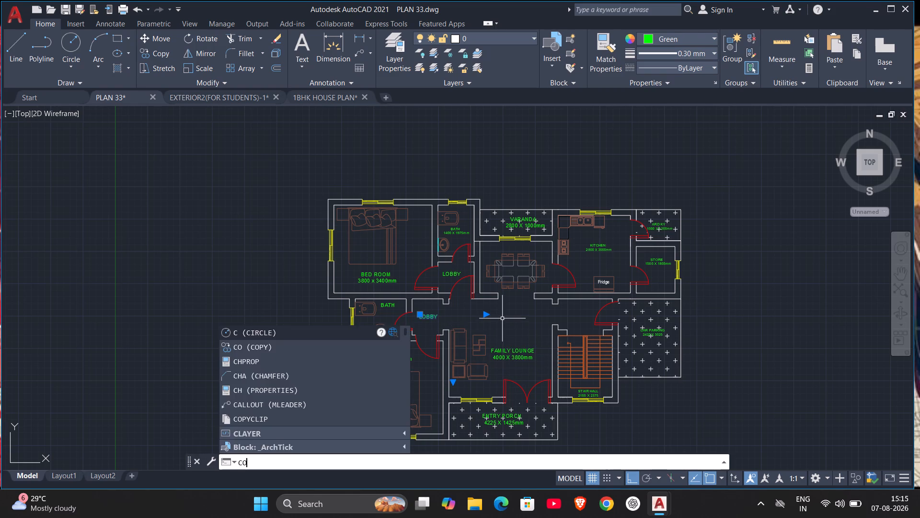
{"action": "key", "text": "Return"}
{"action": "left_click", "coordinate": [432, 316]}
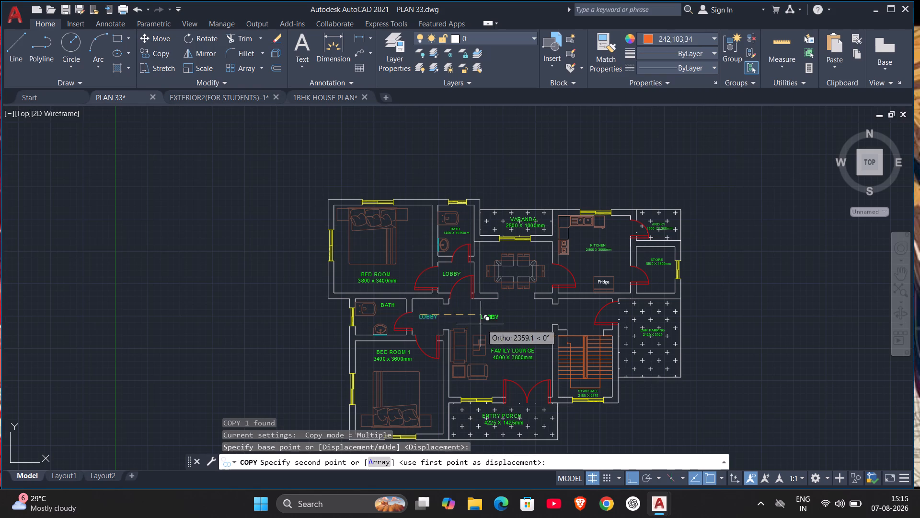
{"action": "left_click", "coordinate": [564, 316]}
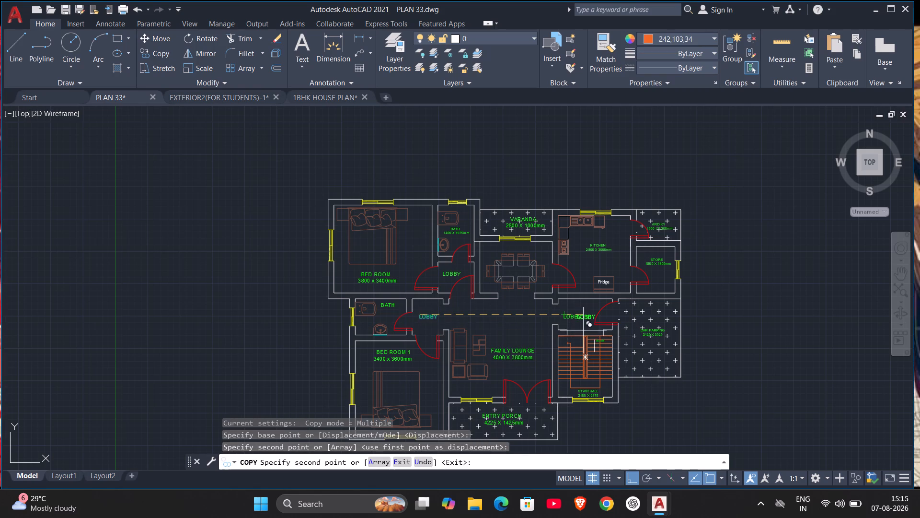
{"action": "key", "text": "Escape"}
Replace the whole text of the LOBBY copy above the staircase with PASSAGE, and finish editing.
{"action": "double_click", "coordinate": [576, 313]}
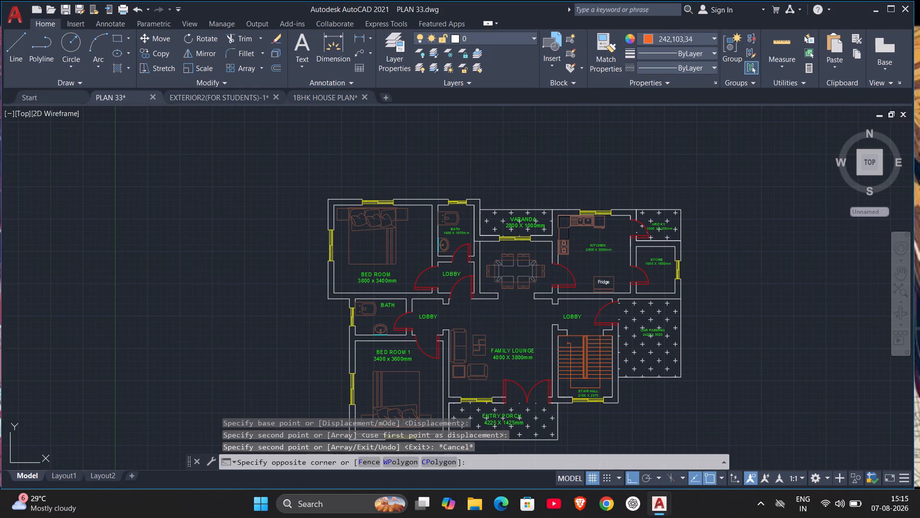
{"action": "key", "text": "Escape"}
{"action": "double_click", "coordinate": [575, 318]}
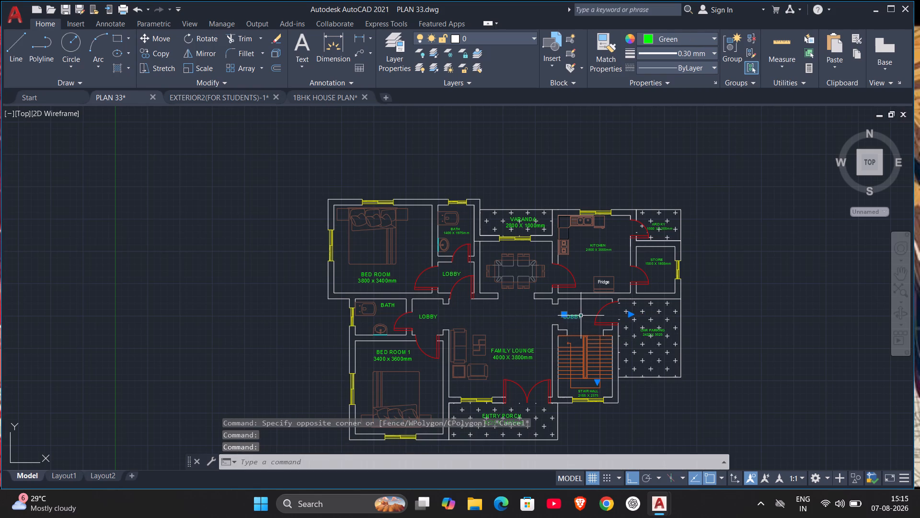
{"action": "double_click", "coordinate": [581, 315]}
{"action": "left_click_drag", "start_coordinate": [583, 316], "coordinate": [525, 321]}
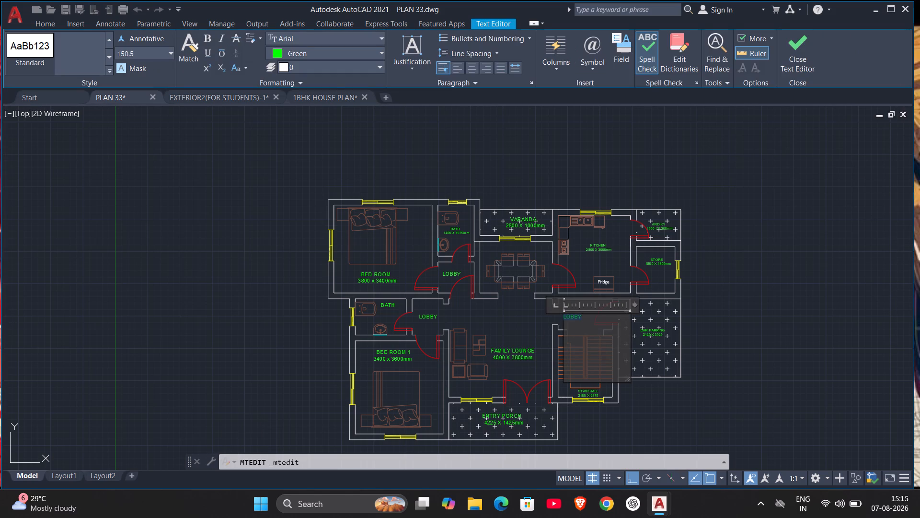
{"action": "key", "text": "BackSpace"}
{"action": "type", "text": "PASSAGRE"}
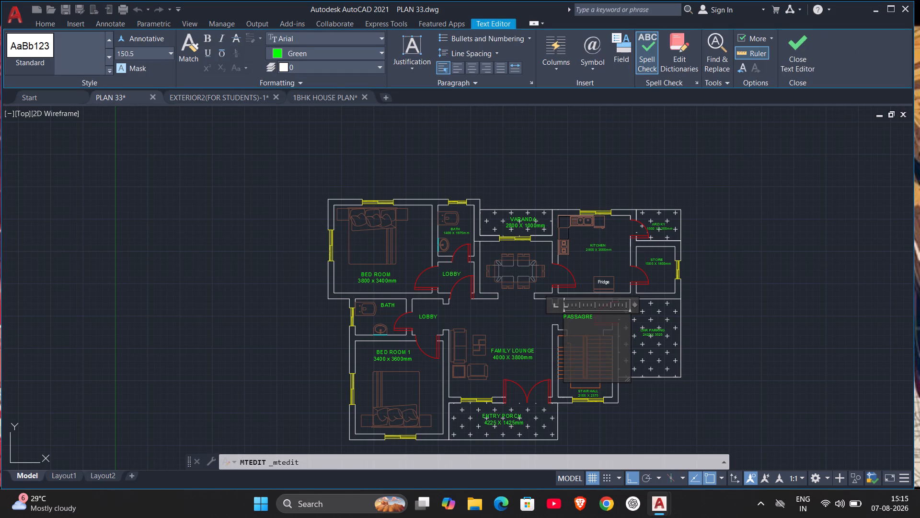
{"action": "key", "text": "BackSpace"}
{"action": "key", "text": "BackSpace"}
{"action": "key", "text": "e"}
{"action": "scroll", "coordinate": [635, 368], "scroll_direction": "down", "scroll_amount": 1}
{"action": "left_click", "coordinate": [785, 371]}
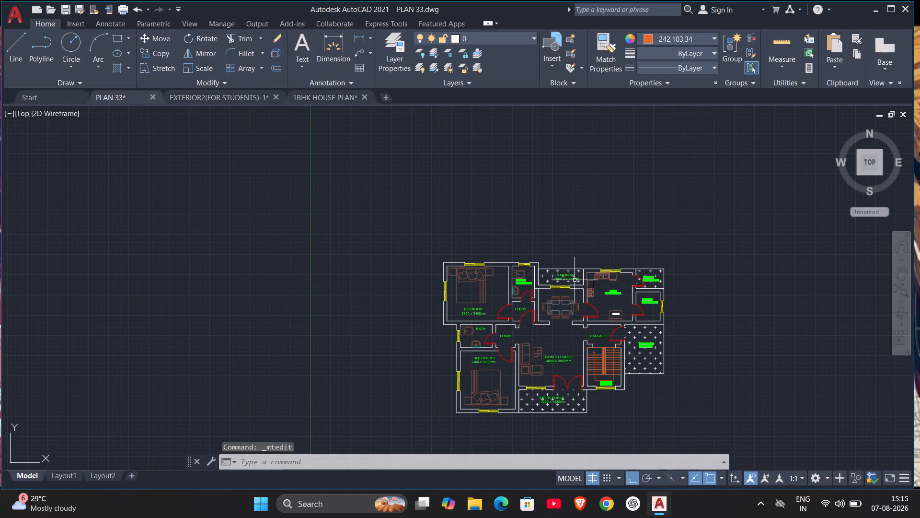
Move the PASSAGE label slightly upward within the space above the staircase, and clear the selection.
{"action": "scroll", "coordinate": [615, 344], "scroll_direction": "up", "scroll_amount": 3}
{"action": "left_click", "coordinate": [566, 315]}
{"action": "left_click_drag", "start_coordinate": [538, 312], "coordinate": [536, 305]}
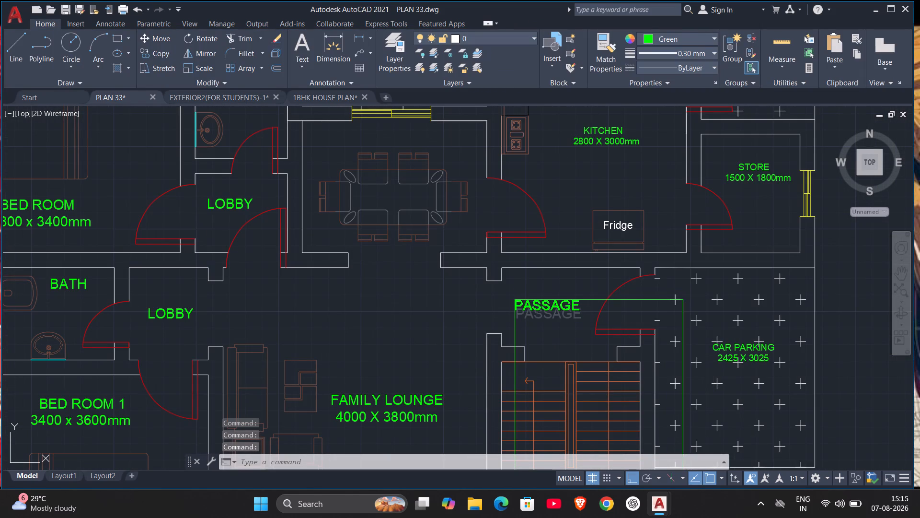
{"action": "scroll", "coordinate": [907, 287], "scroll_direction": "down", "scroll_amount": 2}
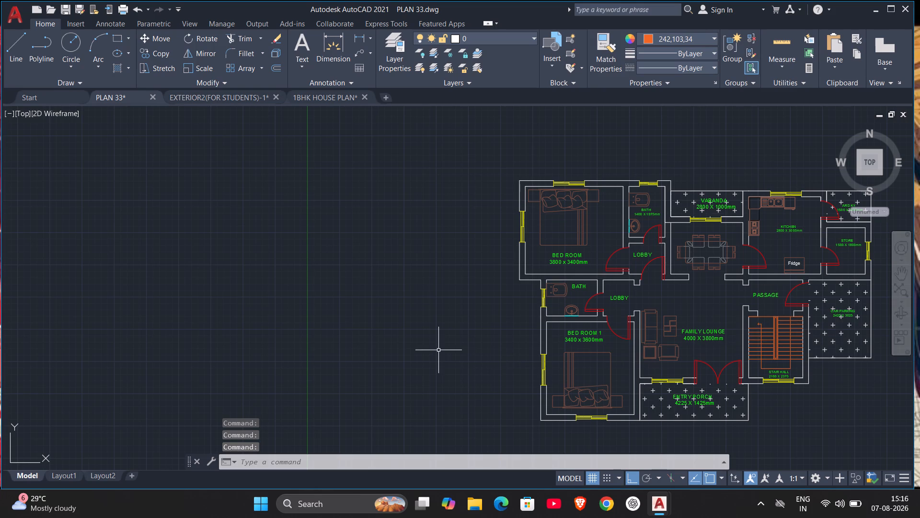
{"action": "key", "text": "Escape"}
With Ortho off, copy the PASSAGE label to the wall opening below the dining table, and end the command.
{"action": "scroll", "coordinate": [508, 349], "scroll_direction": "down", "scroll_amount": 1}
{"action": "middle_click_drag", "start_coordinate": [744, 342], "coordinate": [720, 331]}
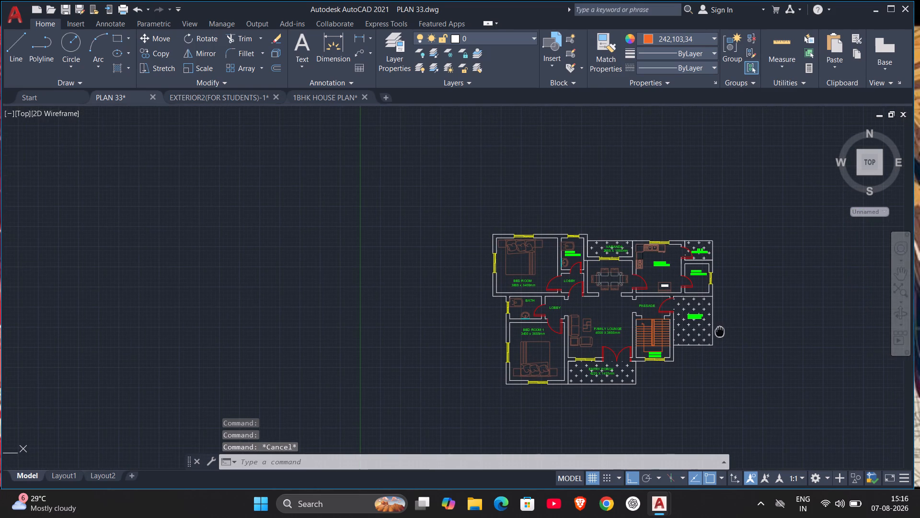
{"action": "middle_click_drag", "start_coordinate": [720, 331], "coordinate": [718, 330]}
{"action": "scroll", "coordinate": [656, 307], "scroll_direction": "up", "scroll_amount": 2}
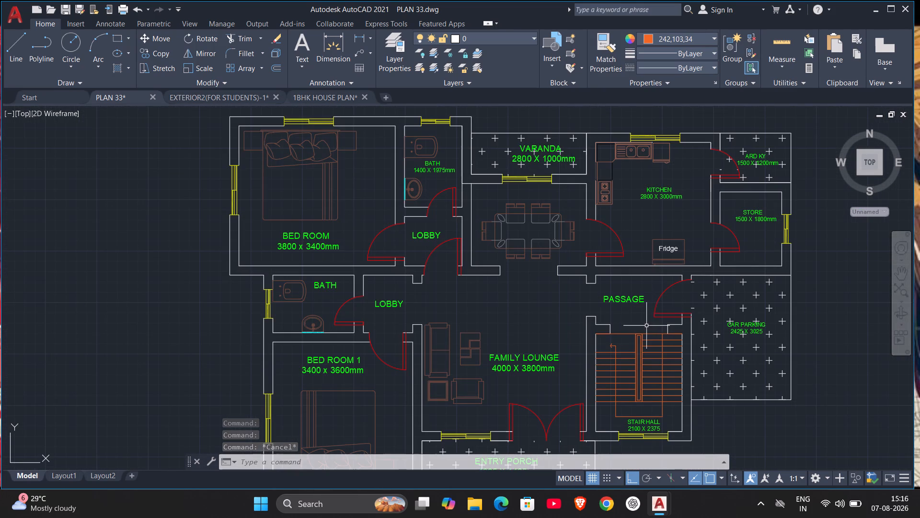
{"action": "scroll", "coordinate": [649, 330], "scroll_direction": "down", "scroll_amount": 1}
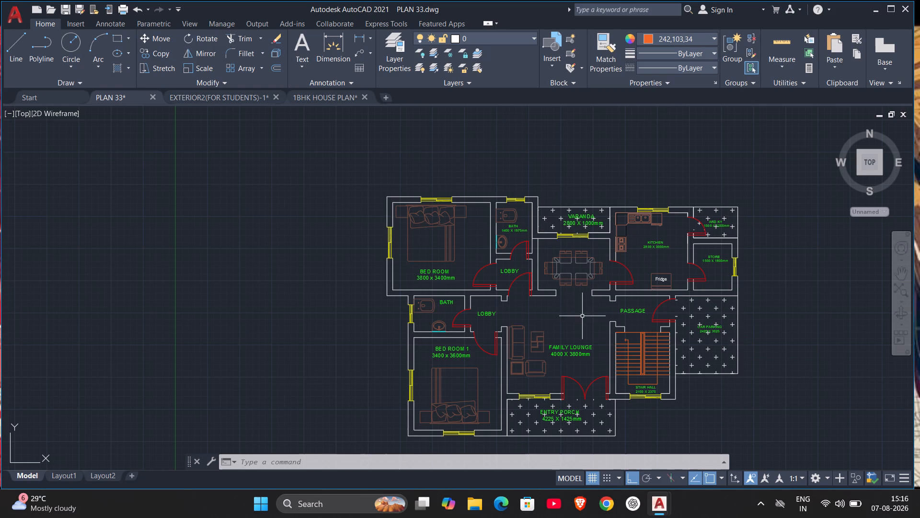
{"action": "left_click", "coordinate": [642, 310]}
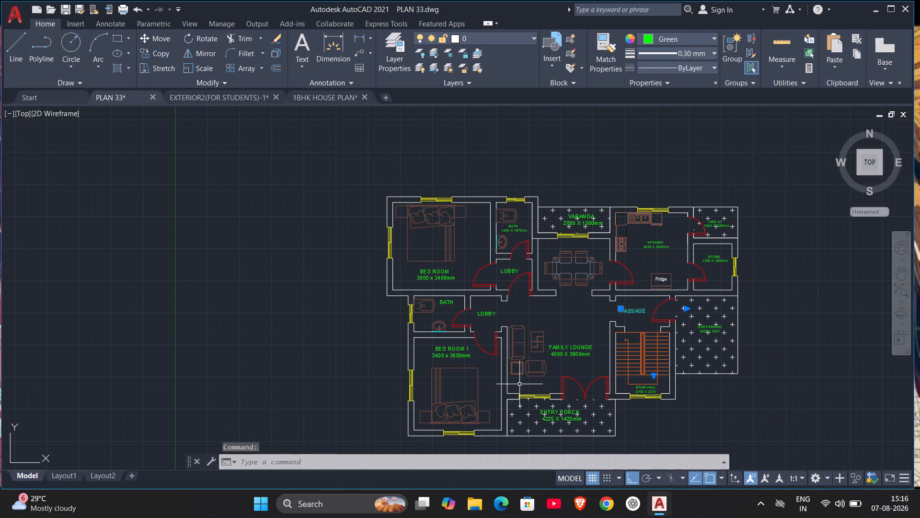
{"action": "key", "text": "c"}
{"action": "key", "text": "o"}
{"action": "key", "text": "Return"}
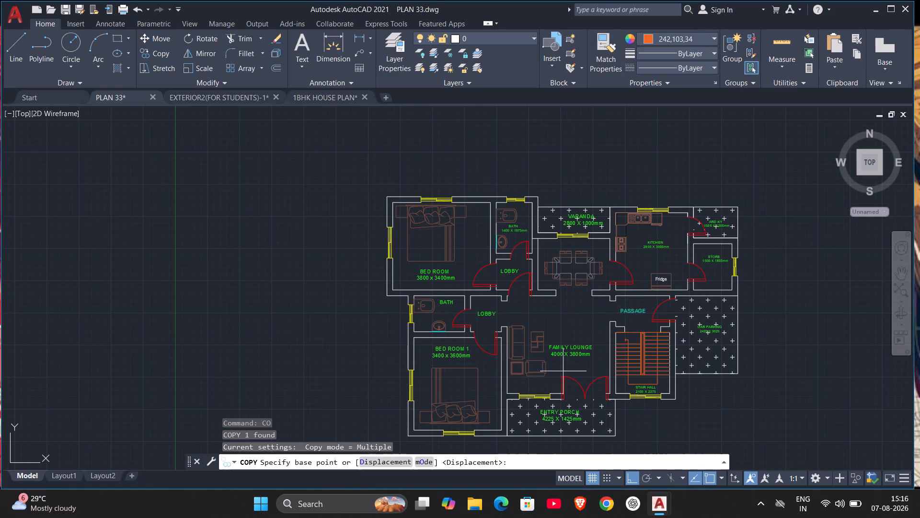
{"action": "scroll", "coordinate": [658, 310], "scroll_direction": "up", "scroll_amount": 2}
{"action": "left_click", "coordinate": [594, 312]}
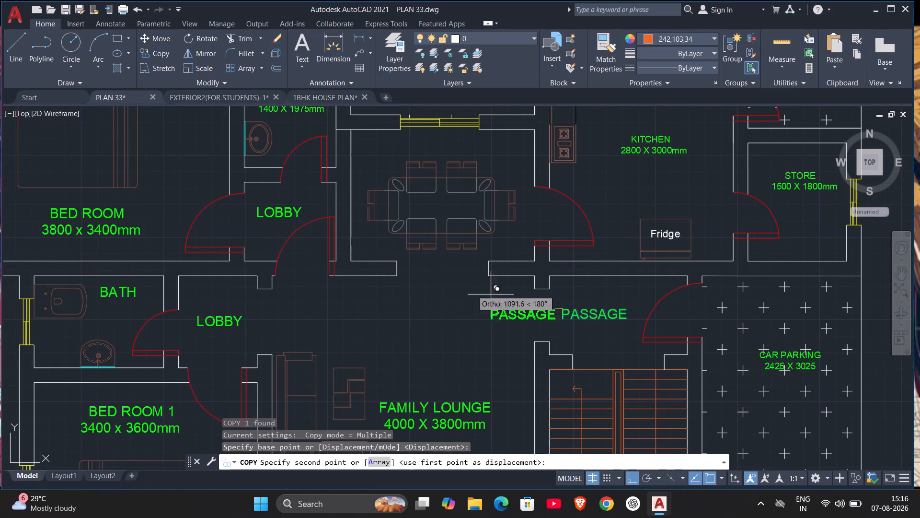
{"action": "key", "text": "F8"}
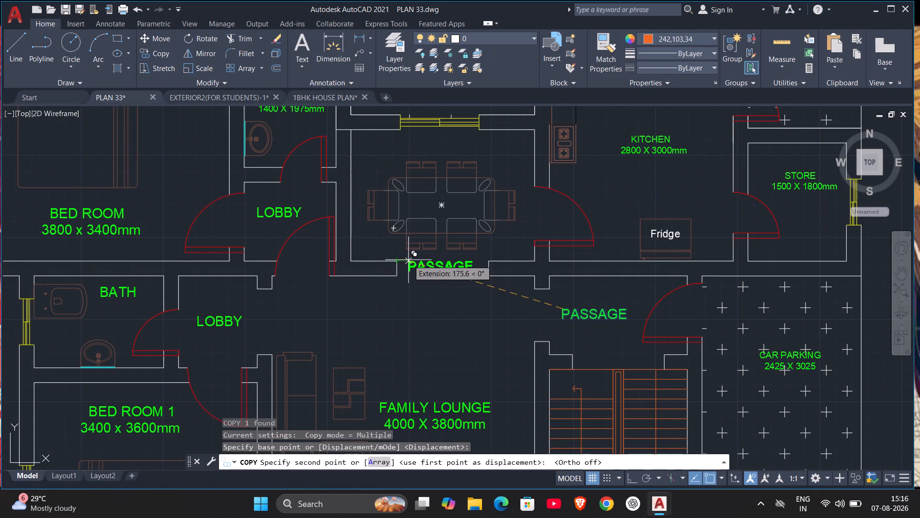
{"action": "left_click", "coordinate": [408, 260]}
{"action": "key", "text": "Escape"}
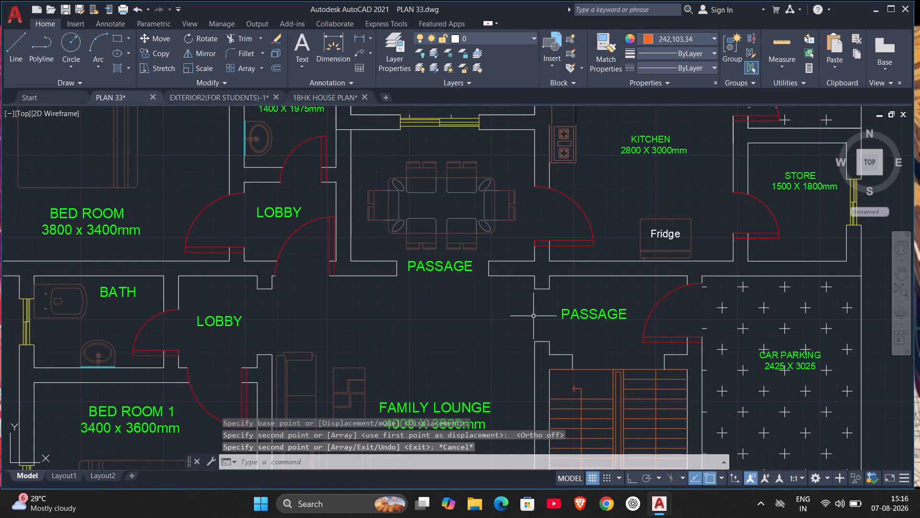
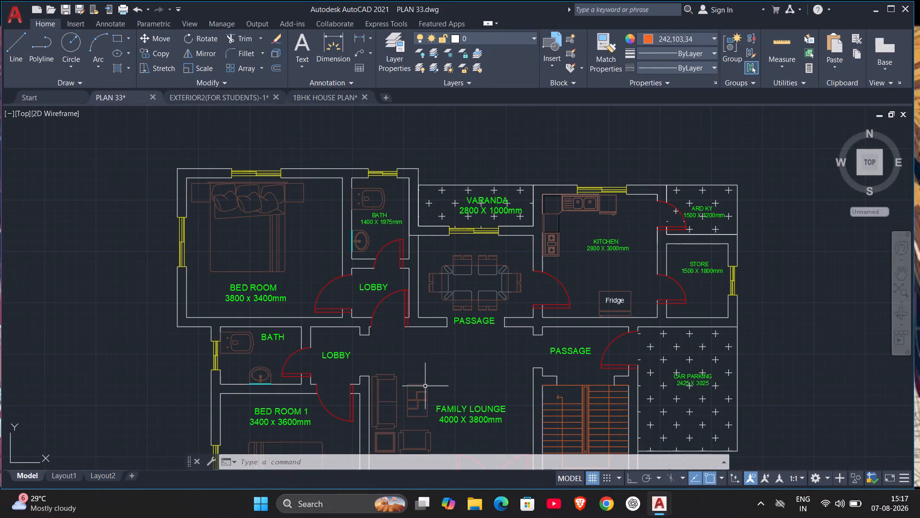
Change the PASSAGE label below the dining table to read DINNING.
{"action": "middle_click_drag", "start_coordinate": [425, 385], "coordinate": [456, 281]}
{"action": "scroll", "coordinate": [456, 281], "scroll_direction": "down", "scroll_amount": 1}
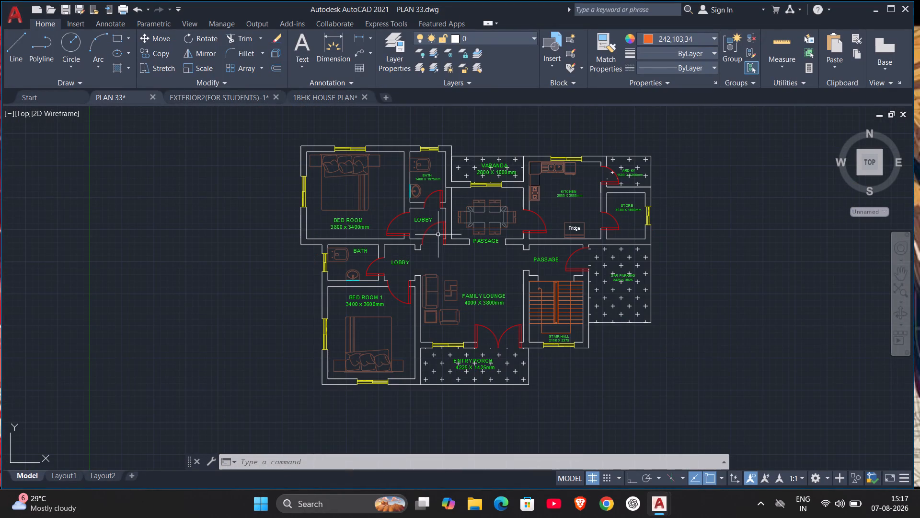
{"action": "scroll", "coordinate": [485, 245], "scroll_direction": "up", "scroll_amount": 3}
{"action": "double_click", "coordinate": [499, 228]}
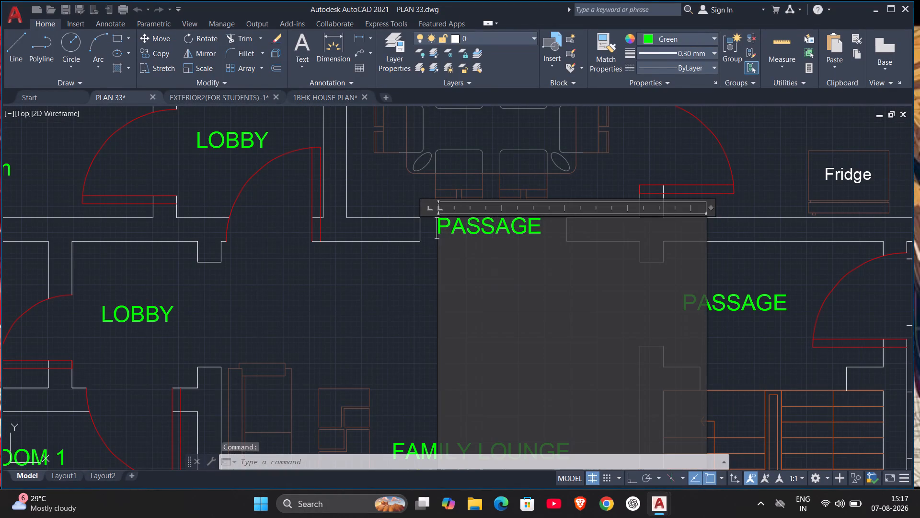
{"action": "left_click_drag", "start_coordinate": [546, 222], "coordinate": [393, 240]}
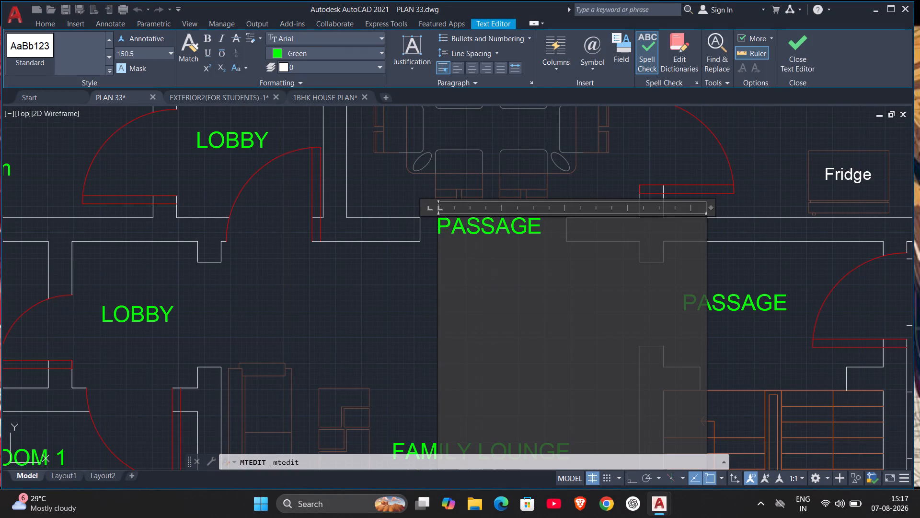
{"action": "key", "text": "BackSpace"}
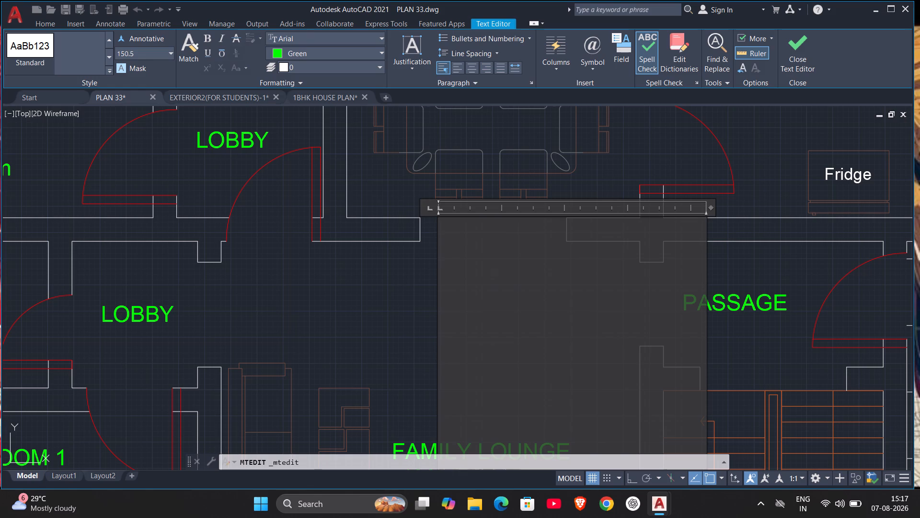
{"action": "type", "text": "DINNI"}
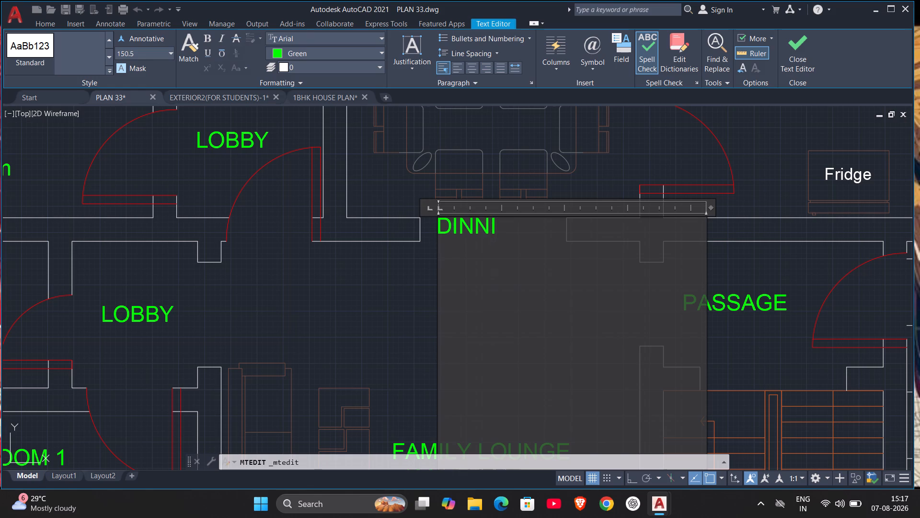
{"action": "type", "text": "NG"}
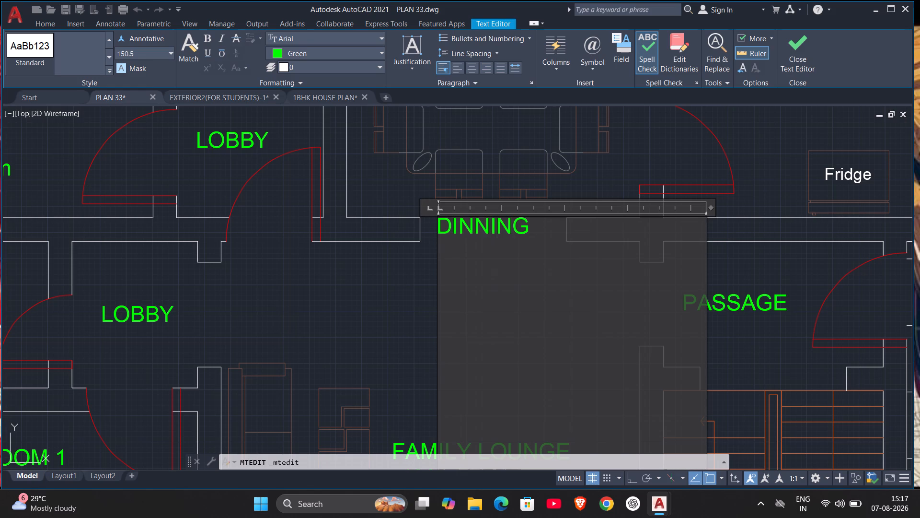
{"action": "left_click", "coordinate": [385, 299]}
Review the labelled floor plan and the other open house drawings, returning to PLAN 33.
{"action": "scroll", "coordinate": [539, 265], "scroll_direction": "down", "scroll_amount": 2}
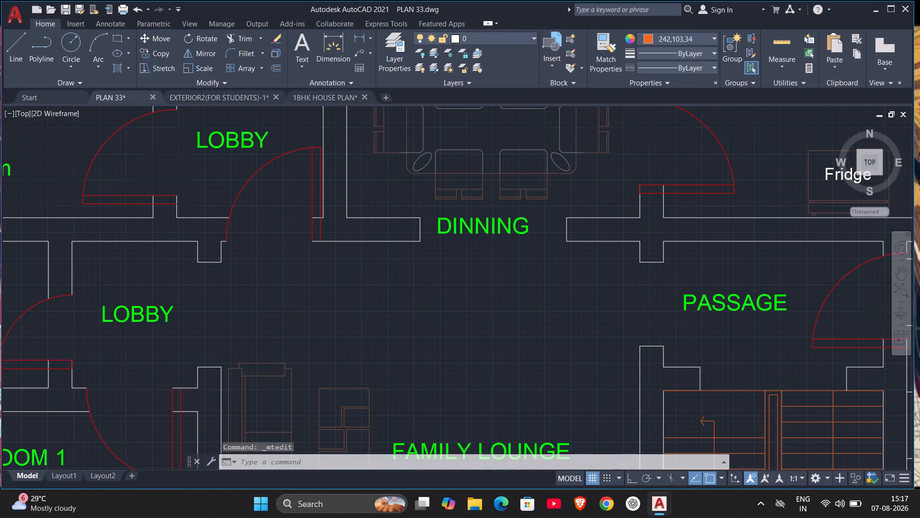
{"action": "scroll", "coordinate": [539, 265], "scroll_direction": "down", "scroll_amount": 2}
{"action": "scroll", "coordinate": [562, 269], "scroll_direction": "up", "scroll_amount": 2}
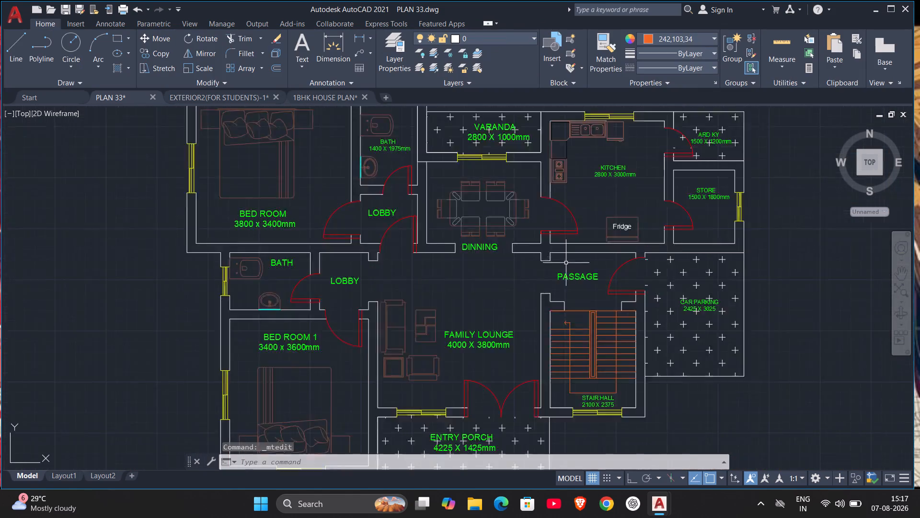
{"action": "scroll", "coordinate": [566, 262], "scroll_direction": "up", "scroll_amount": 1}
{"action": "scroll", "coordinate": [612, 237], "scroll_direction": "down", "scroll_amount": 3}
{"action": "scroll", "coordinate": [642, 319], "scroll_direction": "up", "scroll_amount": 1}
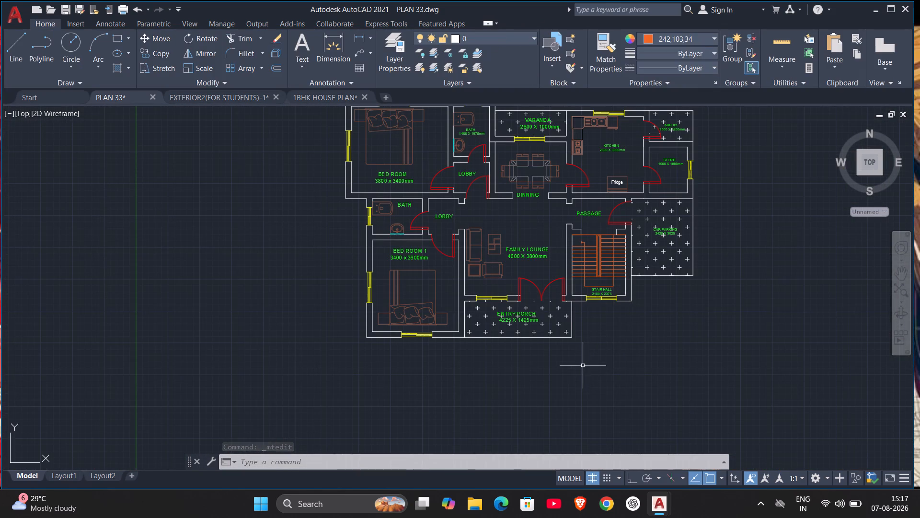
{"action": "middle_click_drag", "start_coordinate": [583, 365], "coordinate": [574, 331]}
{"action": "scroll", "coordinate": [573, 335], "scroll_direction": "down", "scroll_amount": 1}
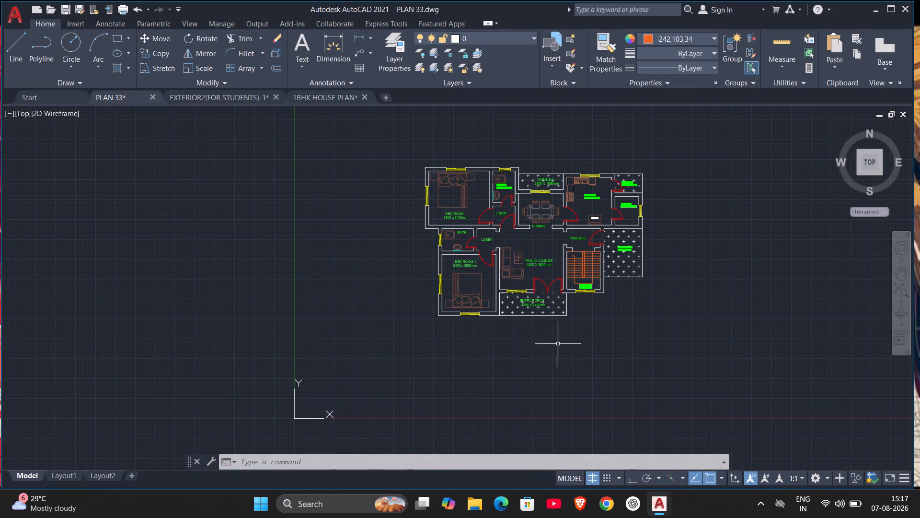
{"action": "left_click", "coordinate": [342, 93]}
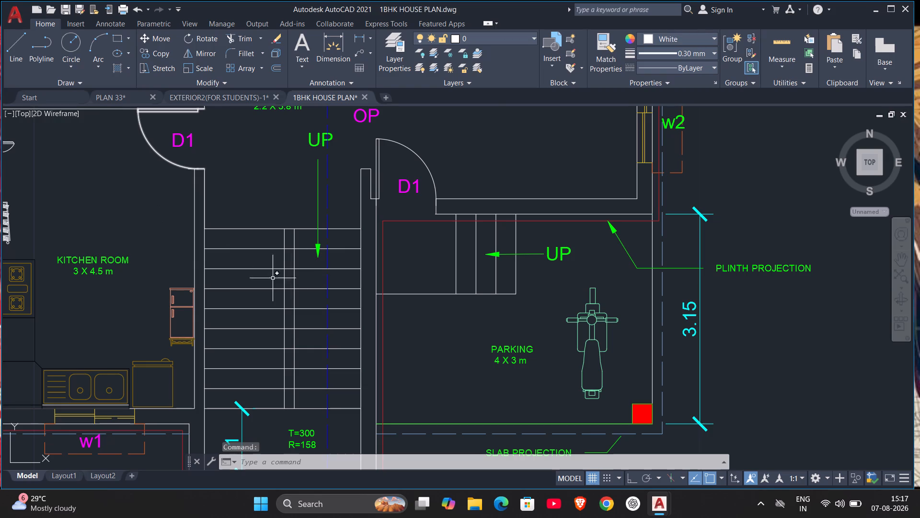
{"action": "left_click", "coordinate": [202, 90]}
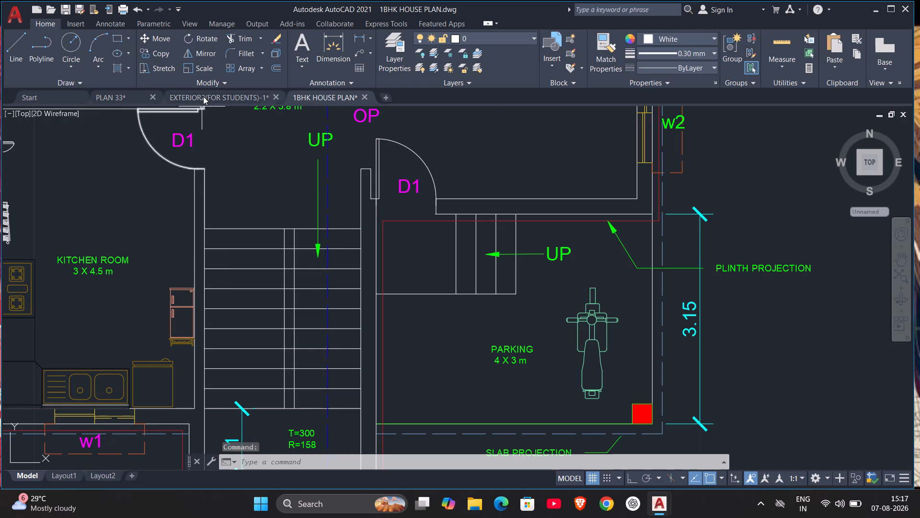
{"action": "left_click", "coordinate": [204, 90]}
{"action": "left_click", "coordinate": [204, 95]}
{"action": "left_click", "coordinate": [134, 98]}
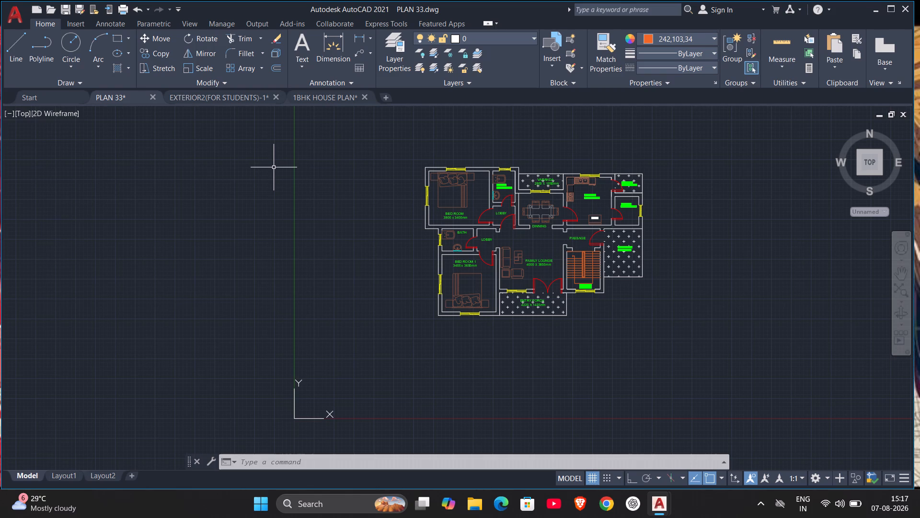
Copy the LOBBY label beside the upper bedroom into the empty space below the entry porch.
{"action": "scroll", "coordinate": [493, 203], "scroll_direction": "up", "scroll_amount": 2}
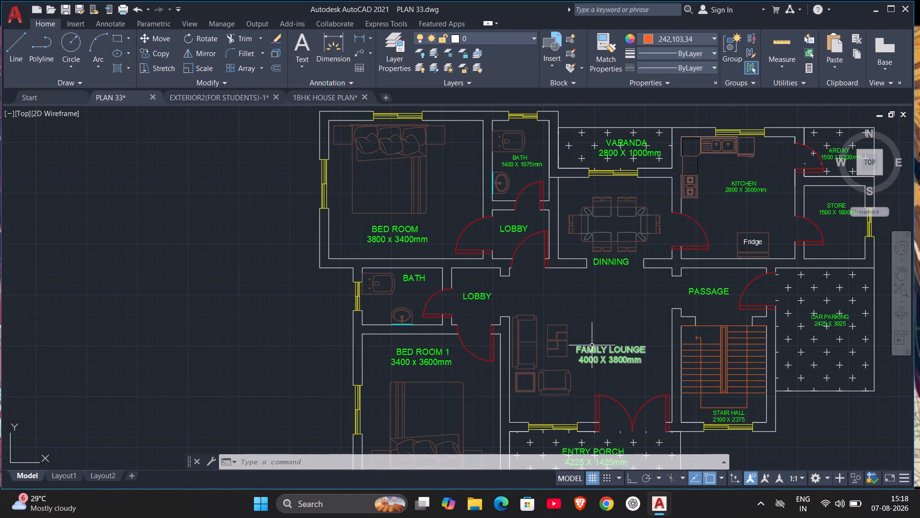
{"action": "left_click", "coordinate": [519, 229]}
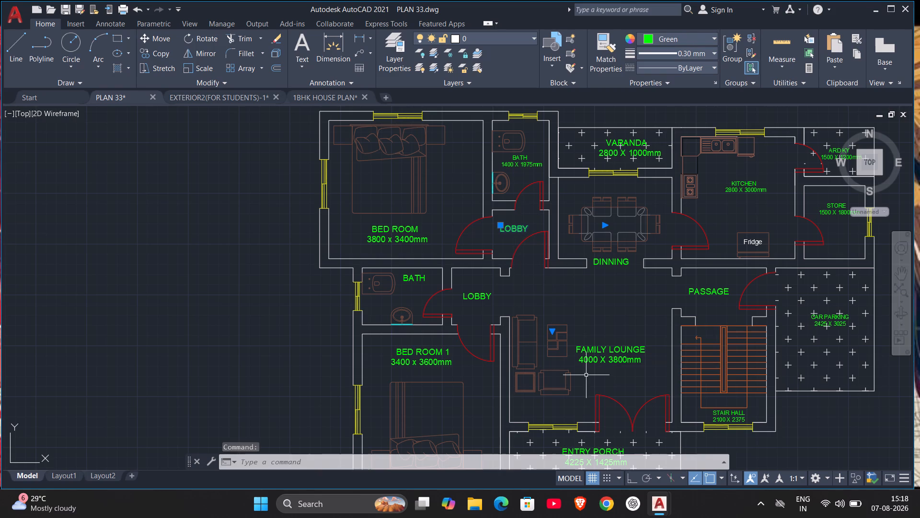
{"action": "type", "text": "CO"}
{"action": "key", "text": "Return"}
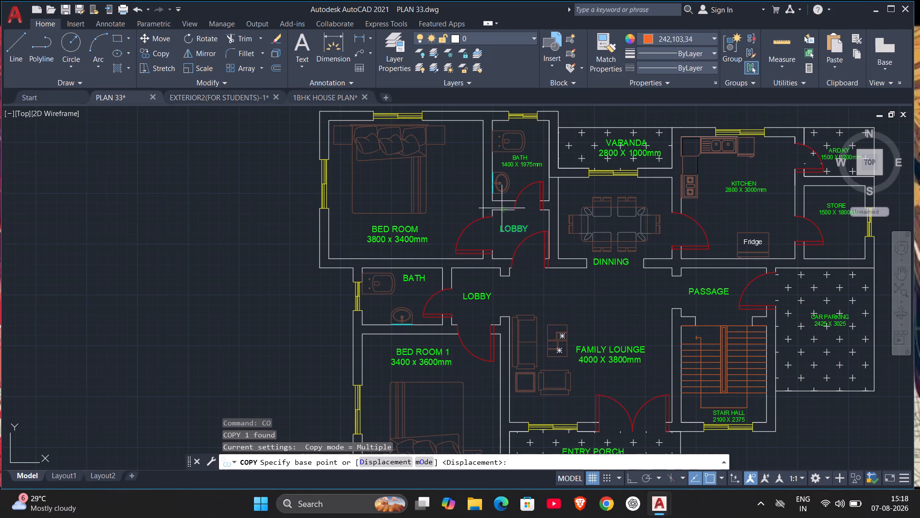
{"action": "left_click", "coordinate": [503, 229]}
{"action": "scroll", "coordinate": [545, 376], "scroll_direction": "down", "scroll_amount": 2}
{"action": "middle_click_drag", "start_coordinate": [554, 374], "coordinate": [554, 373]}
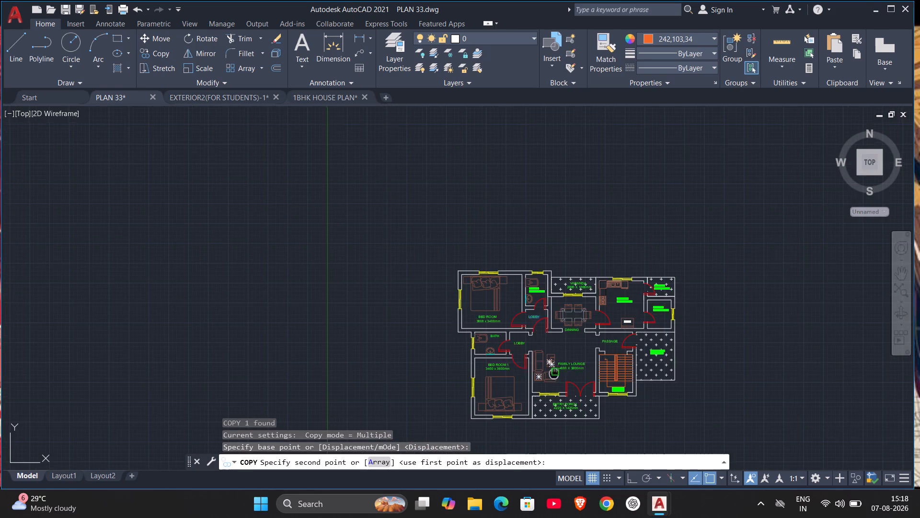
{"action": "middle_click_drag", "start_coordinate": [554, 373], "coordinate": [508, 196]}
{"action": "scroll", "coordinate": [501, 266], "scroll_direction": "up", "scroll_amount": 2}
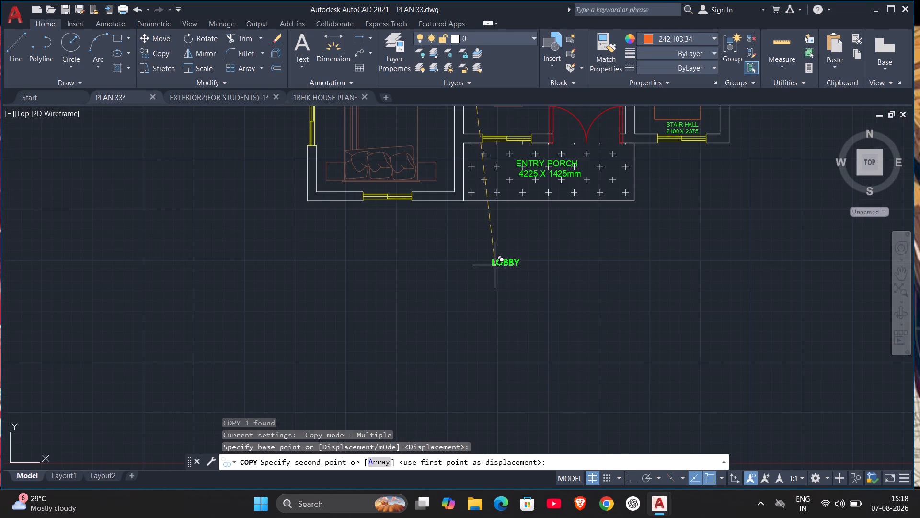
{"action": "left_click", "coordinate": [492, 258]}
{"action": "key", "text": "Escape"}
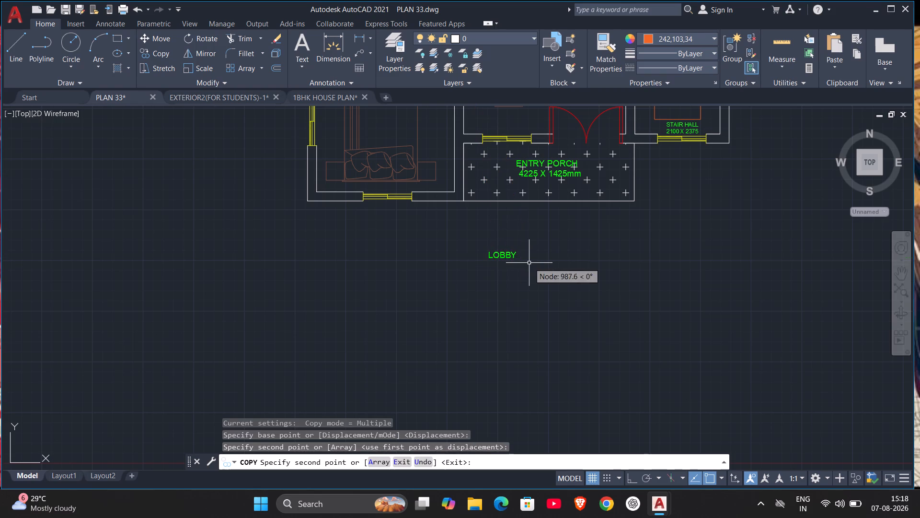
{"action": "key", "text": "Escape"}
Change the copied LOBBY label below the entry porch to read GROUND FLOOR PLAN.
{"action": "left_click", "coordinate": [483, 246]}
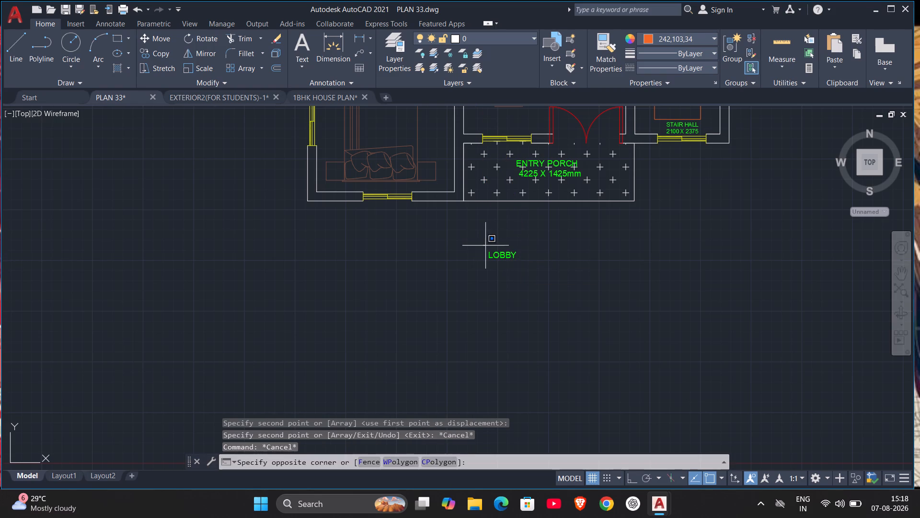
{"action": "left_click", "coordinate": [547, 286]}
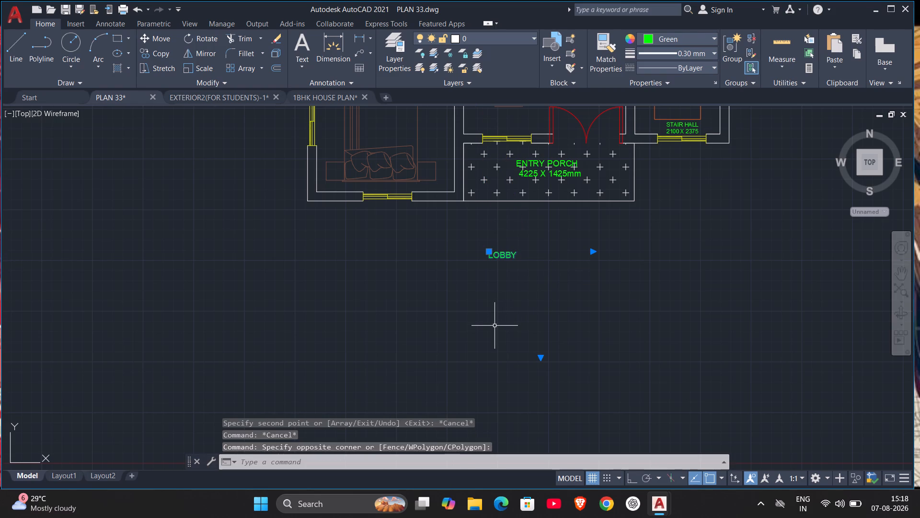
{"action": "key", "text": "Escape"}
{"action": "double_click", "coordinate": [512, 256]}
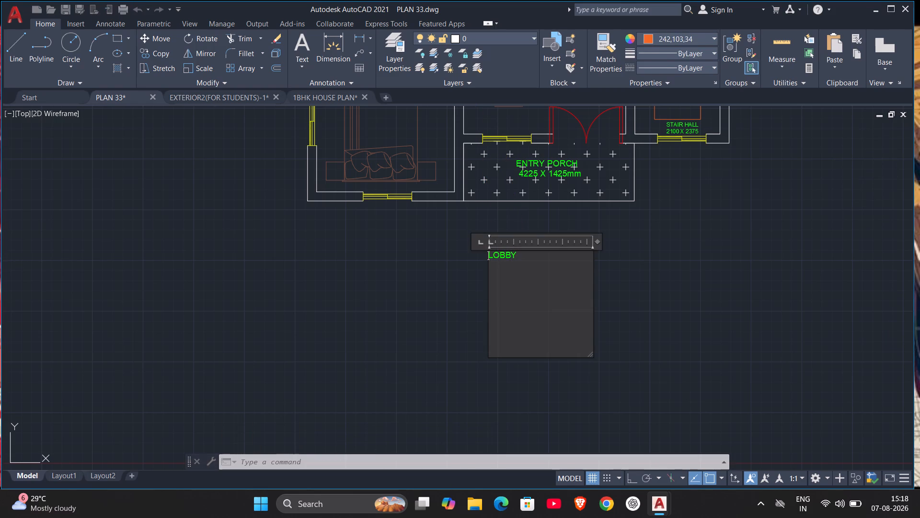
{"action": "left_click_drag", "start_coordinate": [517, 254], "coordinate": [474, 254]}
{"action": "key", "text": "BackSpace"}
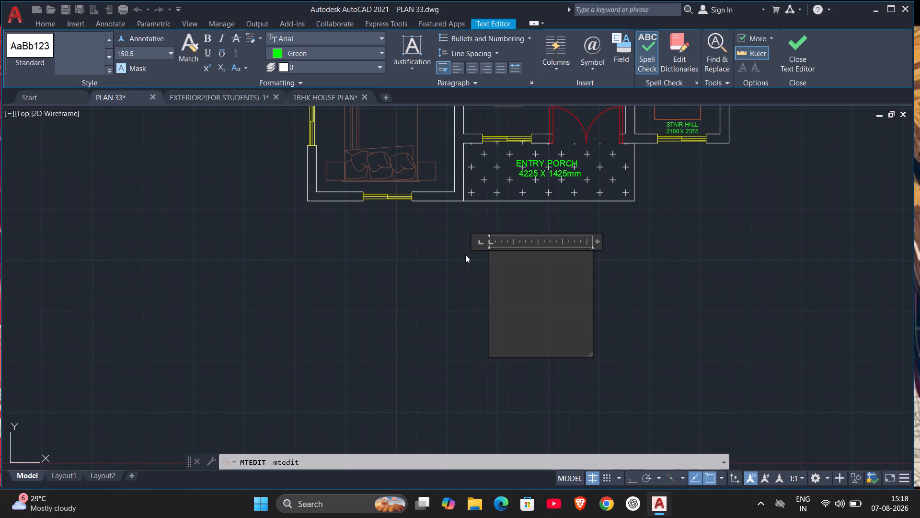
{"action": "type", "text": "GROUNF"}
{"action": "key", "text": "BackSpace"}
{"action": "type", "text": "D"}
{"action": "key", "text": "space"}
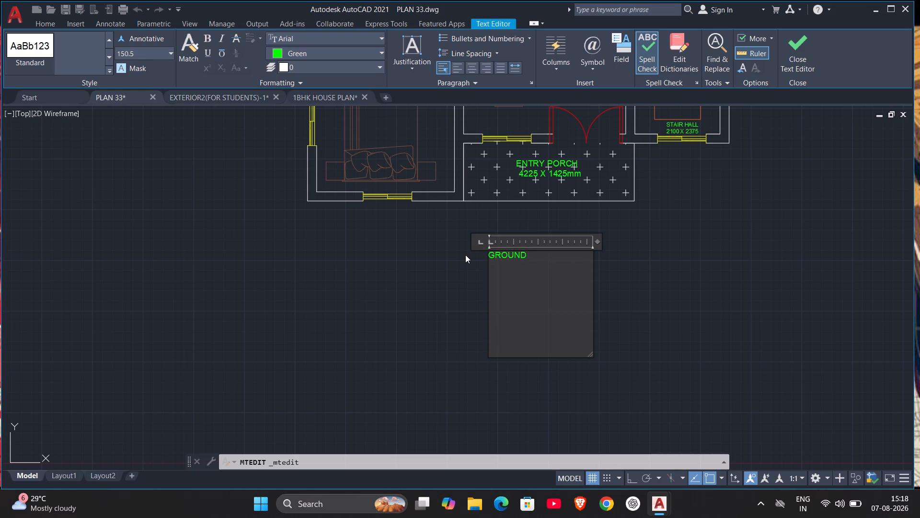
{"action": "type", "text": "FLOOR"}
{"action": "key", "text": "space"}
{"action": "type", "text": "PLAN"}
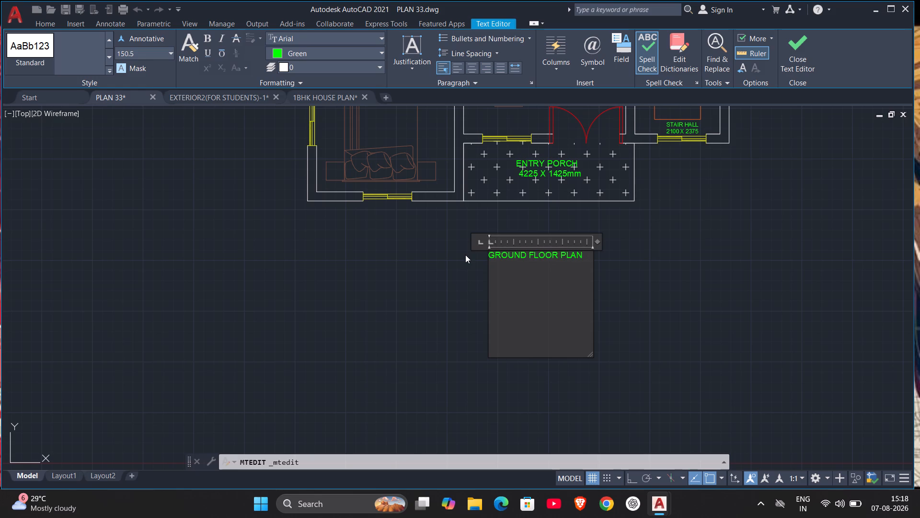
{"action": "left_click", "coordinate": [707, 299]}
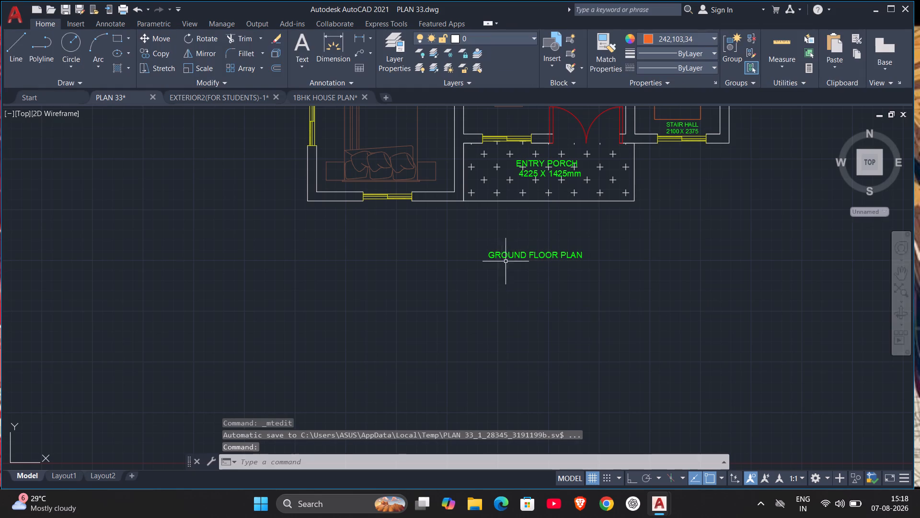
Set the colour of the GROUND FLOOR PLAN title to Cyan.
{"action": "left_click", "coordinate": [506, 253]}
{"action": "left_click", "coordinate": [651, 37]}
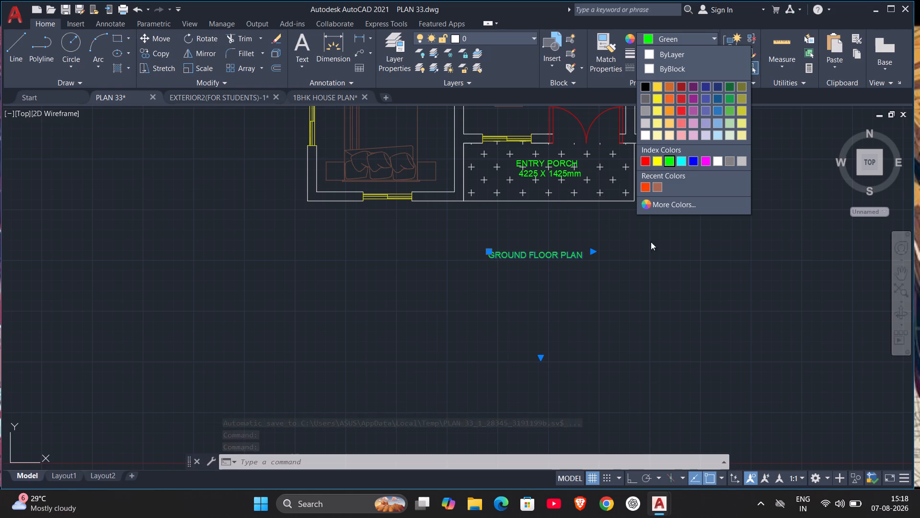
{"action": "left_click", "coordinate": [680, 160]}
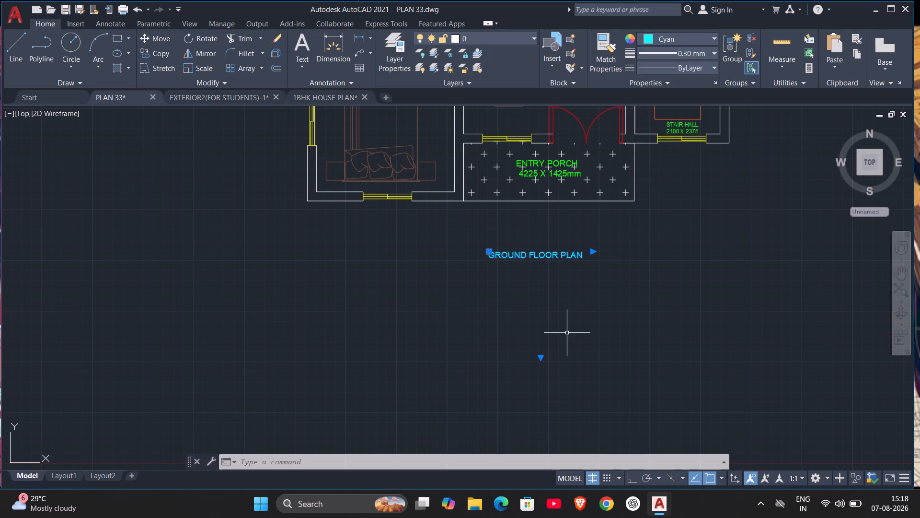
{"action": "key", "text": "Escape"}
Scale the GROUND FLOOR PLAN title up to a little over twice its size.
{"action": "left_click_drag", "start_coordinate": [480, 240], "coordinate": [510, 256]}
{"action": "left_click", "coordinate": [741, 317]}
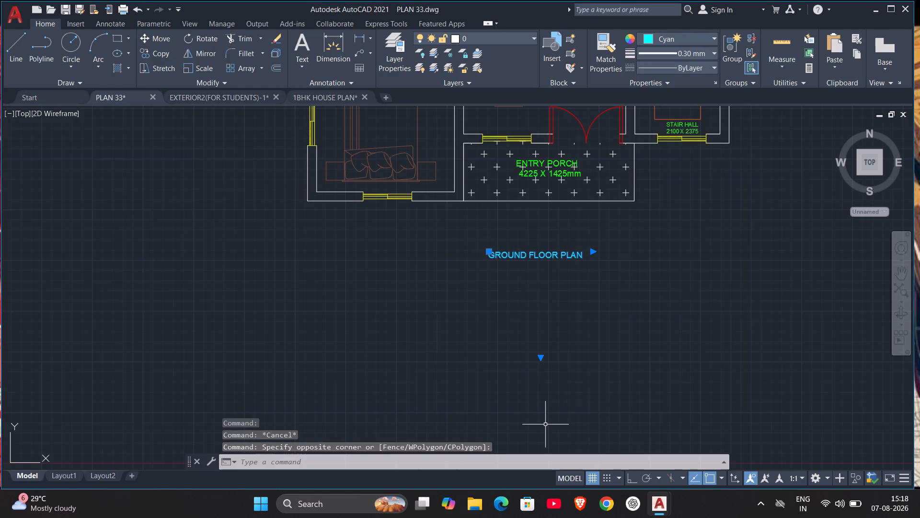
{"action": "type", "text": "SC"}
{"action": "key", "text": "Return"}
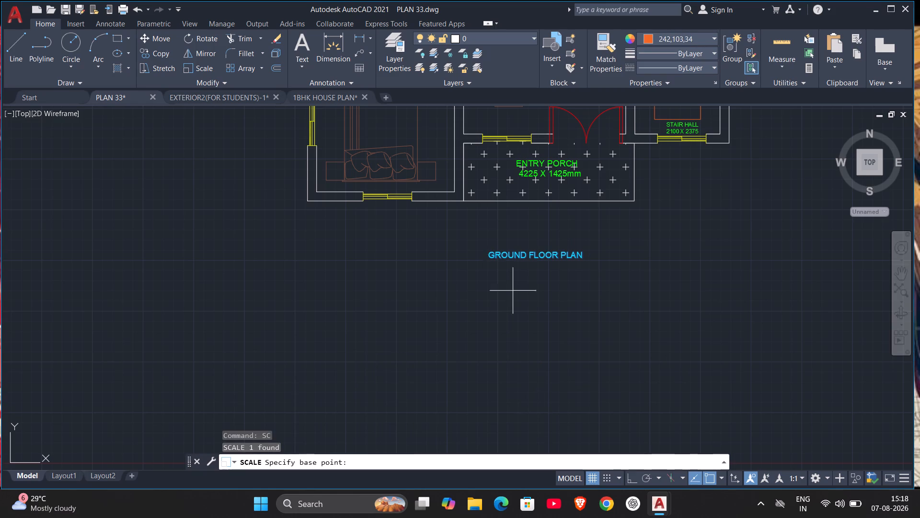
{"action": "left_click", "coordinate": [496, 254]}
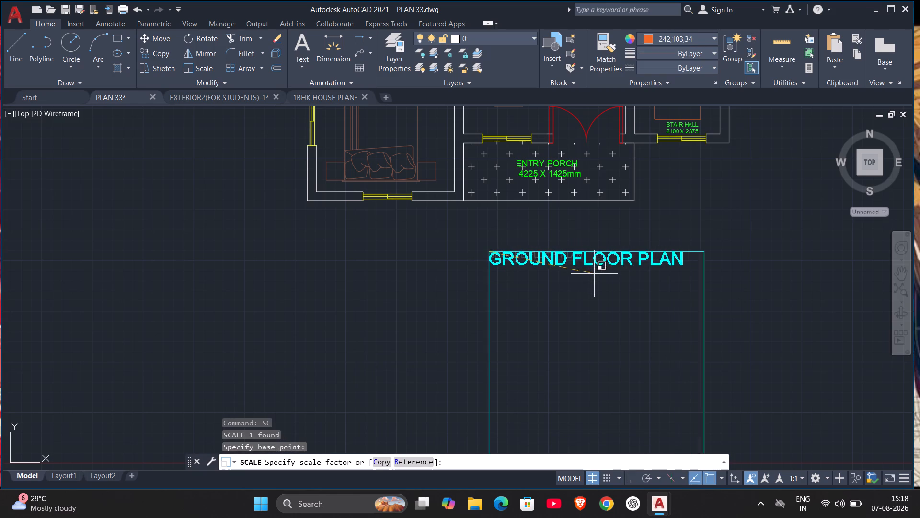
{"action": "left_click", "coordinate": [605, 282]}
{"action": "scroll", "coordinate": [769, 255], "scroll_direction": "down", "scroll_amount": 2}
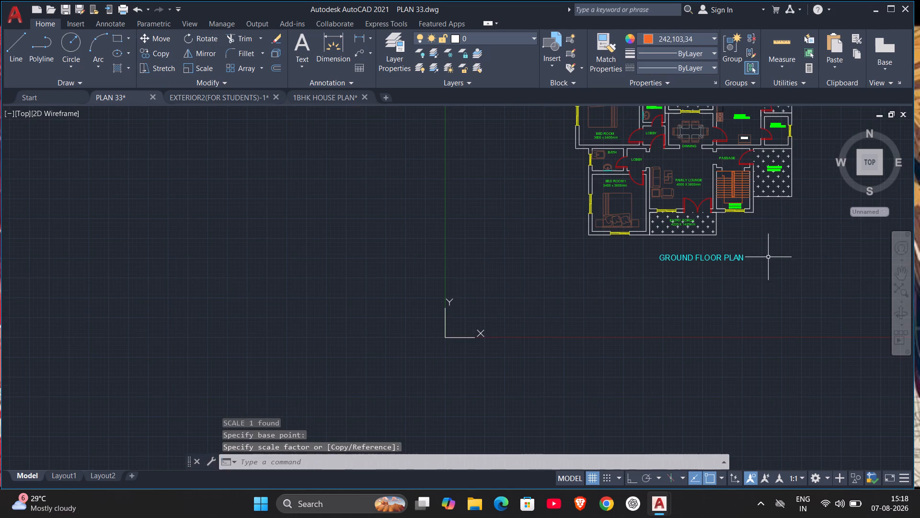
Reposition the GROUND FLOOR PLAN title so it sits centred beneath the whole plan.
{"action": "left_click", "coordinate": [721, 255]}
{"action": "left_click_drag", "start_coordinate": [705, 258], "coordinate": [698, 259]}
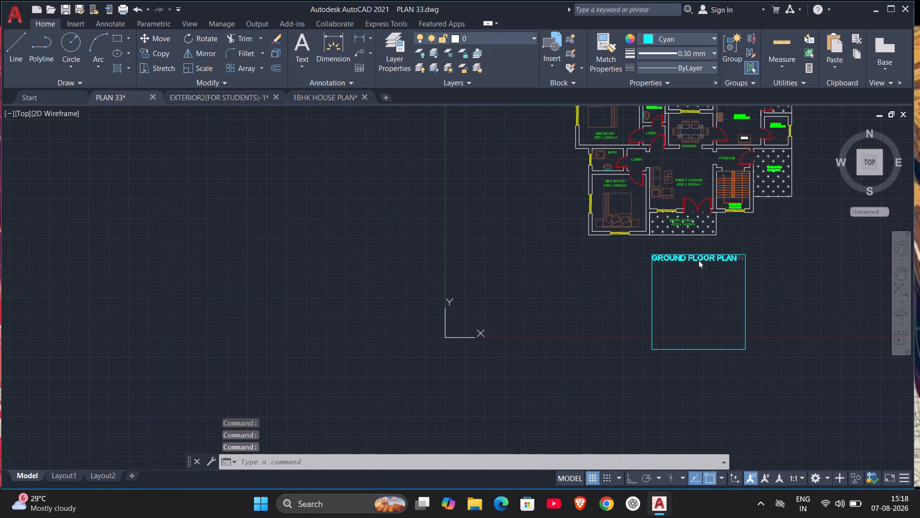
{"action": "left_click_drag", "start_coordinate": [698, 259], "coordinate": [710, 258]}
{"action": "scroll", "coordinate": [824, 282], "scroll_direction": "down", "scroll_amount": 2}
{"action": "scroll", "coordinate": [824, 283], "scroll_direction": "up", "scroll_amount": 2}
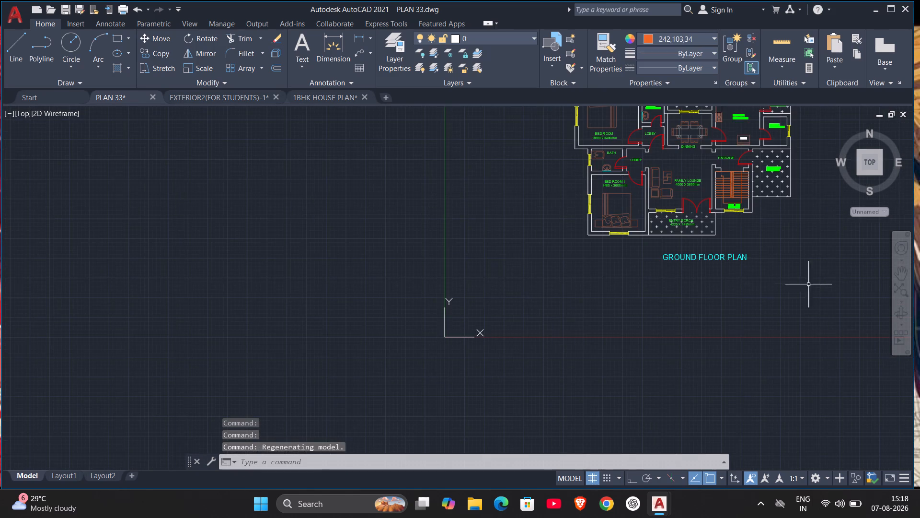
{"action": "scroll", "coordinate": [740, 279], "scroll_direction": "down", "scroll_amount": 1}
{"action": "middle_click_drag", "start_coordinate": [772, 276], "coordinate": [699, 288]}
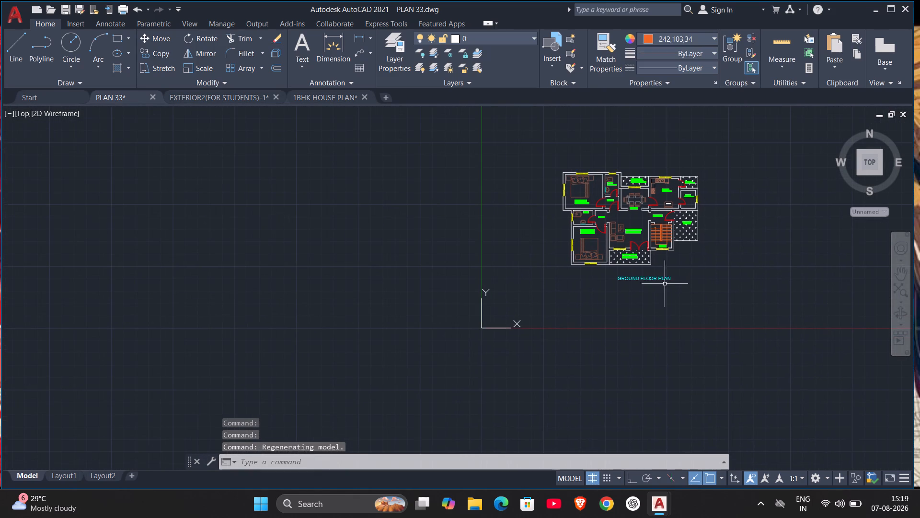
{"action": "left_click", "coordinate": [654, 281]}
{"action": "left_click_drag", "start_coordinate": [652, 279], "coordinate": [636, 279]}
{"action": "scroll", "coordinate": [729, 270], "scroll_direction": "up", "scroll_amount": 2}
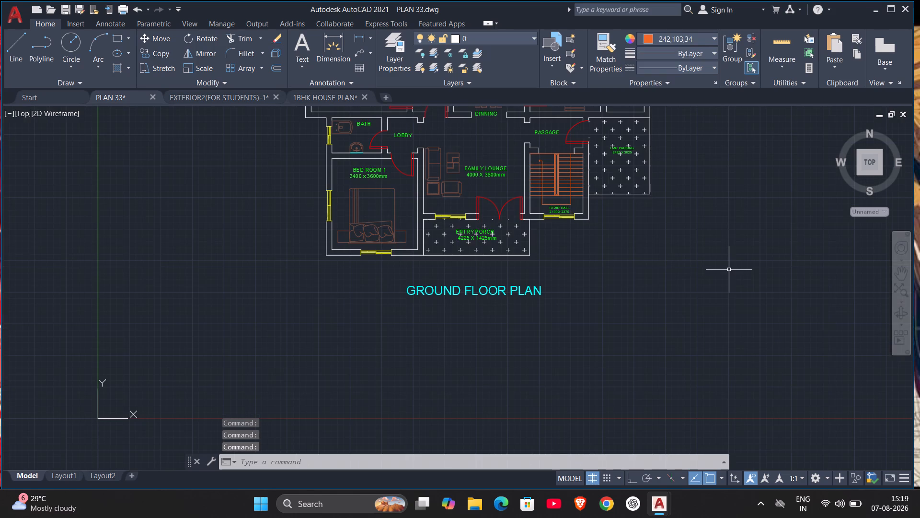
{"action": "scroll", "coordinate": [729, 270], "scroll_direction": "down", "scroll_amount": 1}
{"action": "middle_click_drag", "start_coordinate": [729, 270], "coordinate": [724, 298]}
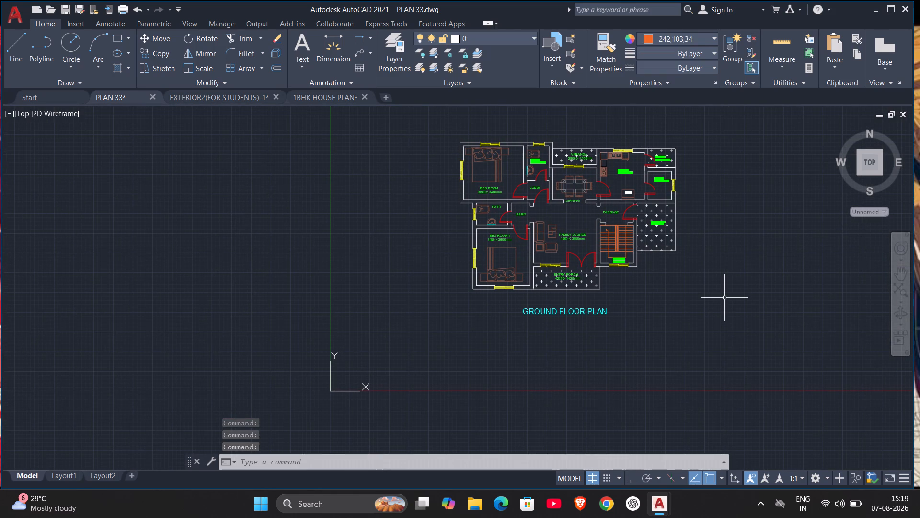
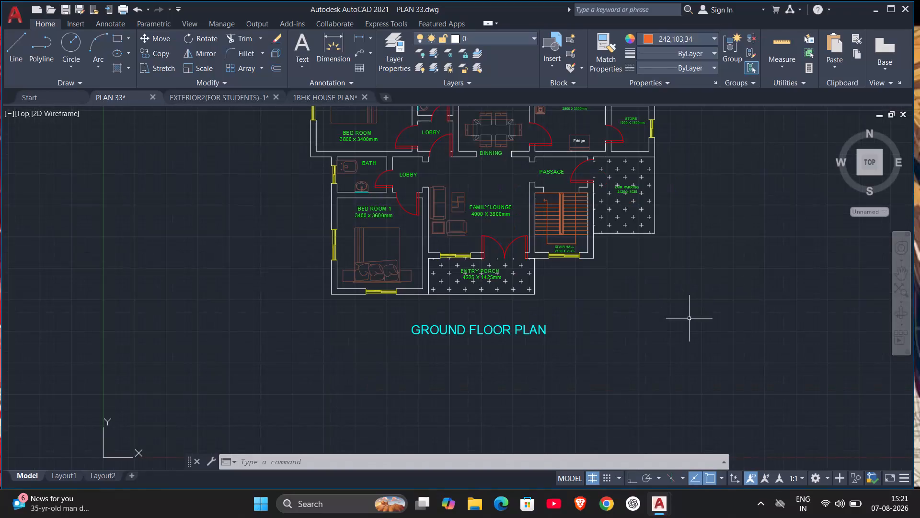
Copy the whole floor plan with its GROUND FLOOR PLAN title horizontally about 17361 units to the right, using Ortho.
{"action": "scroll", "coordinate": [687, 267], "scroll_direction": "up", "scroll_amount": 1}
{"action": "middle_click_drag", "start_coordinate": [689, 270], "coordinate": [711, 328]}
{"action": "scroll", "coordinate": [707, 310], "scroll_direction": "down", "scroll_amount": 3}
{"action": "middle_click_drag", "start_coordinate": [712, 329], "coordinate": [714, 334]}
{"action": "scroll", "coordinate": [714, 334], "scroll_direction": "up", "scroll_amount": 2}
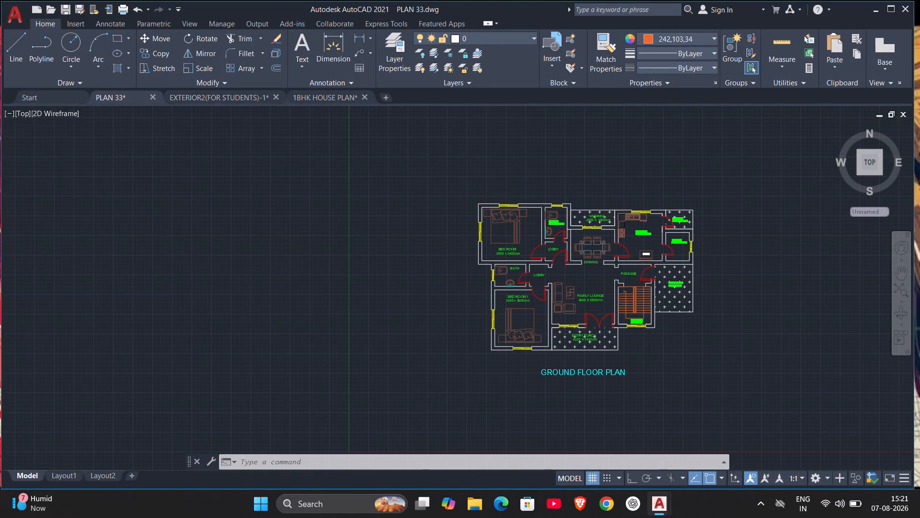
{"action": "scroll", "coordinate": [714, 334], "scroll_direction": "down", "scroll_amount": 1}
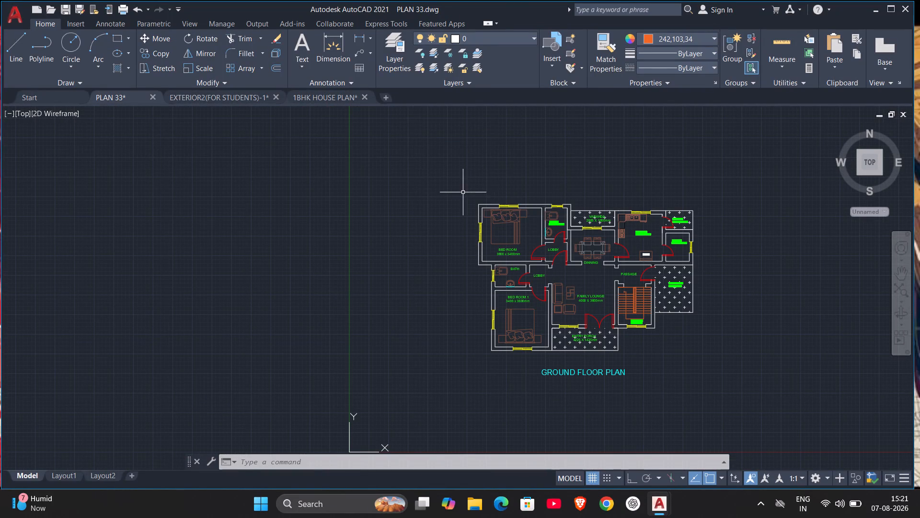
{"action": "left_click", "coordinate": [463, 192]}
{"action": "left_click", "coordinate": [731, 395]}
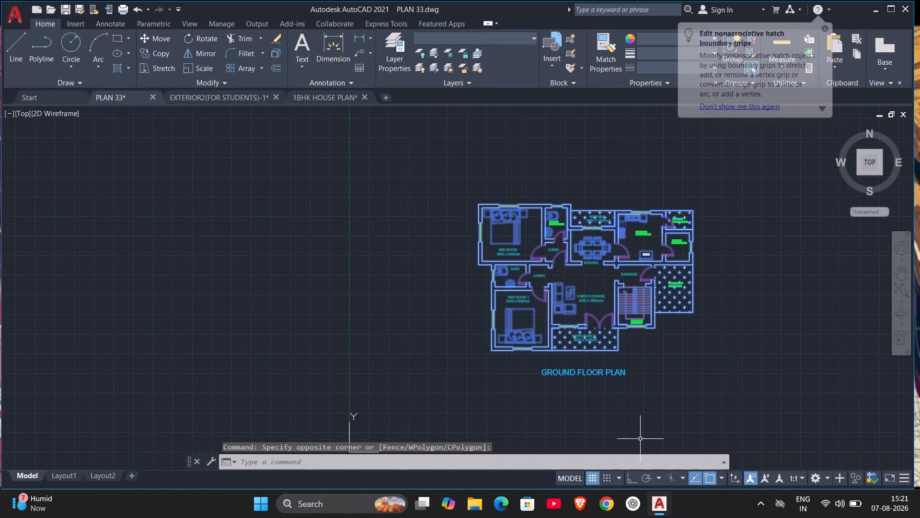
{"action": "type", "text": "CO"}
{"action": "key", "text": "Return"}
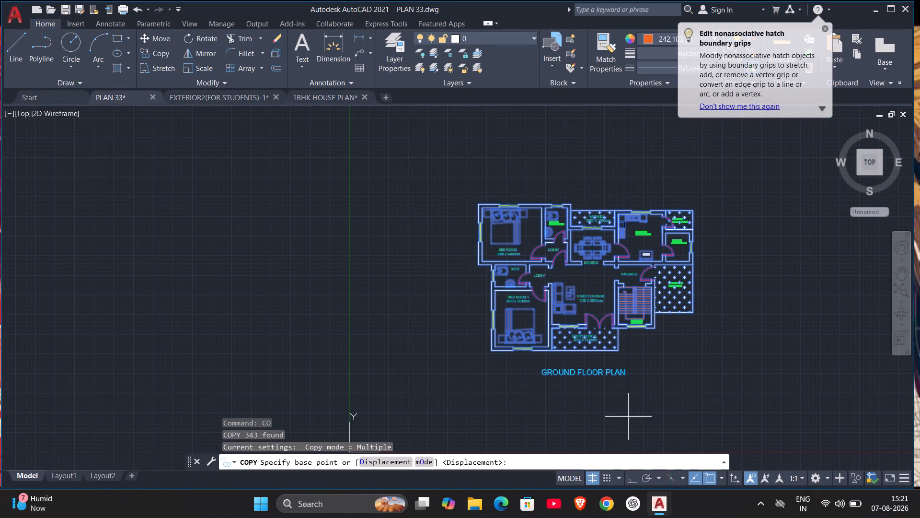
{"action": "left_click", "coordinate": [585, 278]}
{"action": "middle_click_drag", "start_coordinate": [777, 283], "coordinate": [746, 293]}
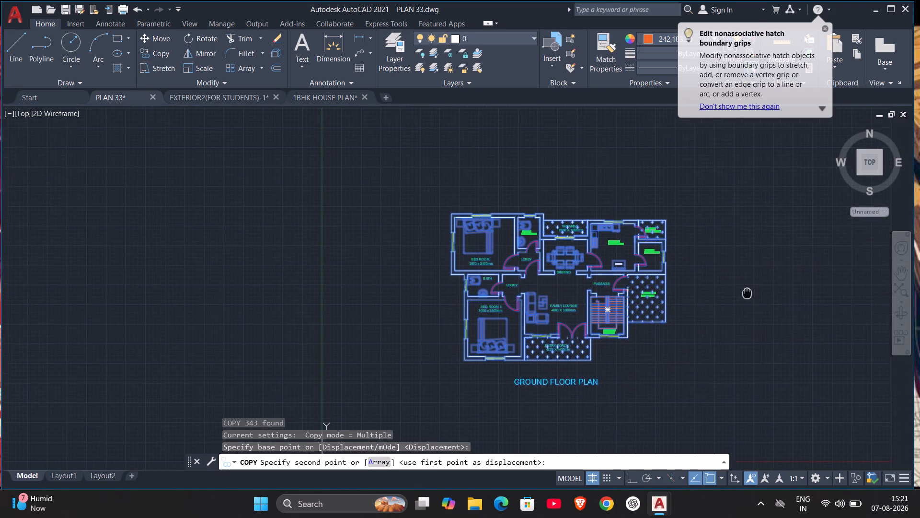
{"action": "middle_click_drag", "start_coordinate": [746, 293], "coordinate": [653, 290]}
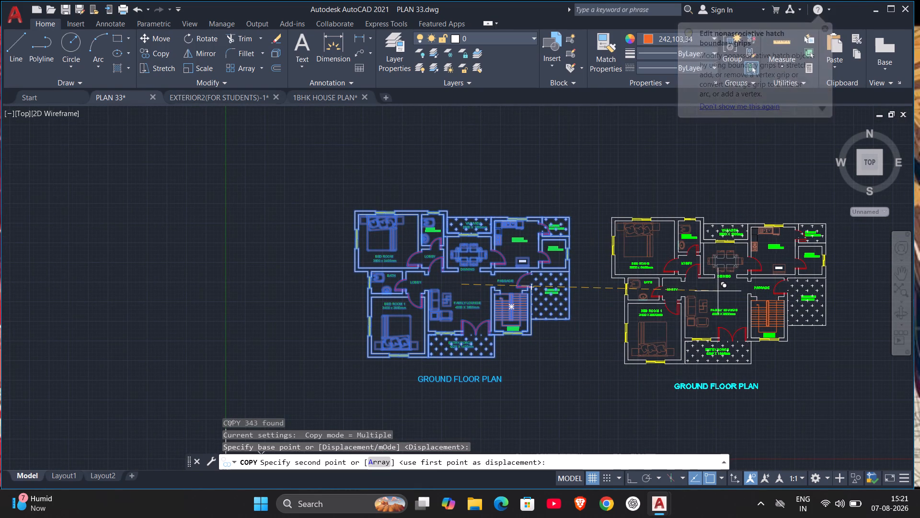
{"action": "key", "text": "F8"}
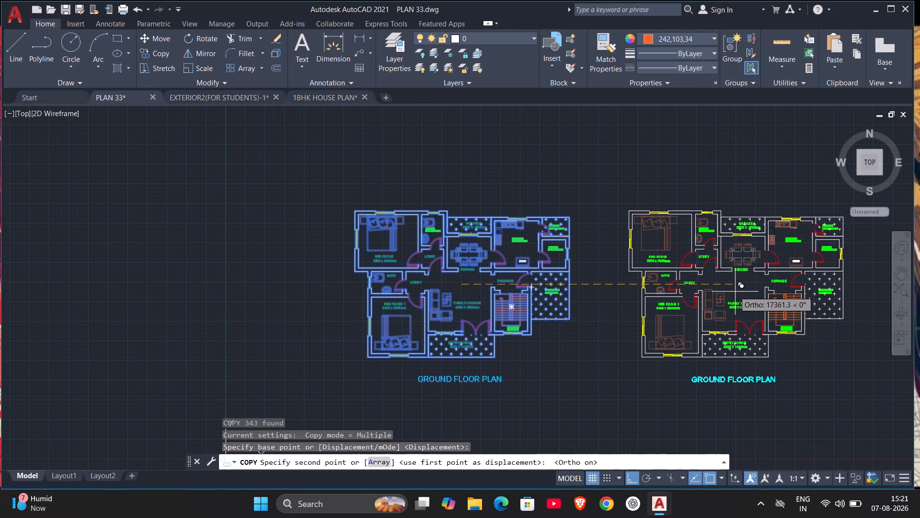
{"action": "left_click", "coordinate": [736, 293]}
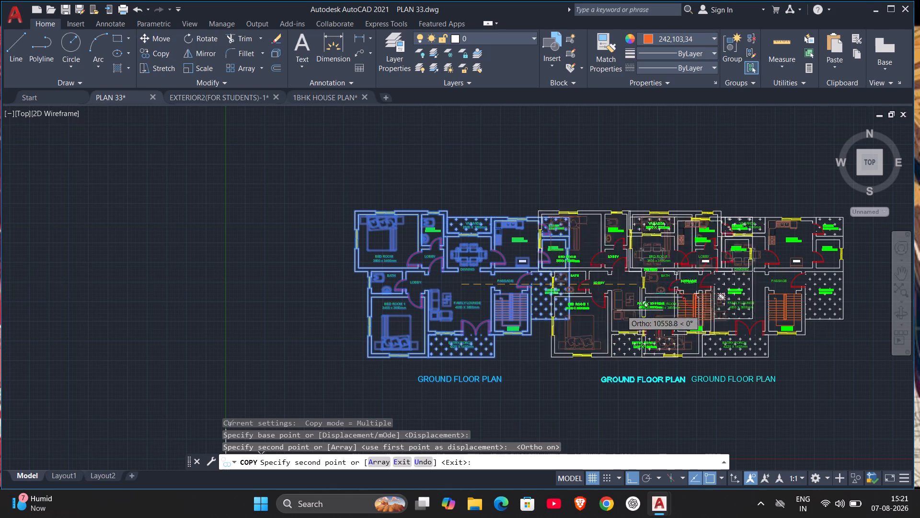
{"action": "key", "text": "Escape"}
Delete the FAMILY LOUNGE label, sofa, armchair and both tables from the lounge of the copied plan.
{"action": "scroll", "coordinate": [683, 233], "scroll_direction": "down", "scroll_amount": 1}
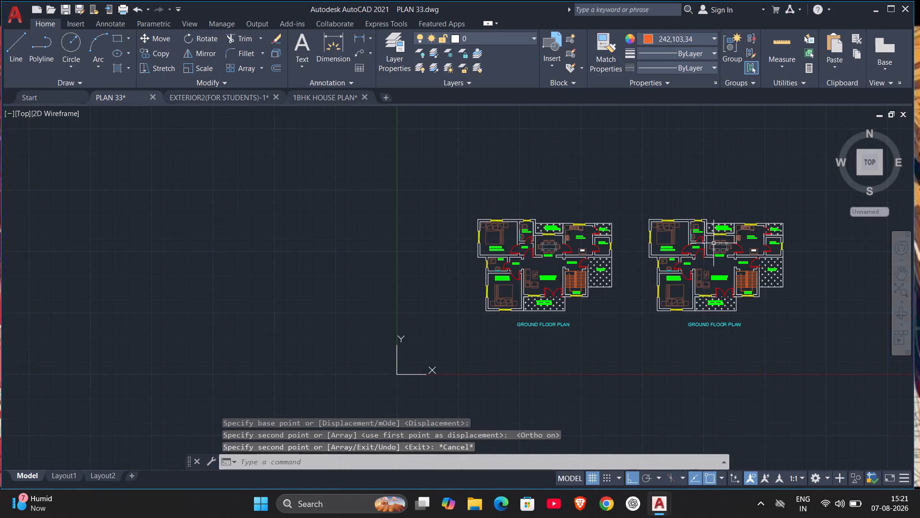
{"action": "scroll", "coordinate": [715, 247], "scroll_direction": "up", "scroll_amount": 2}
{"action": "scroll", "coordinate": [724, 294], "scroll_direction": "up", "scroll_amount": 1}
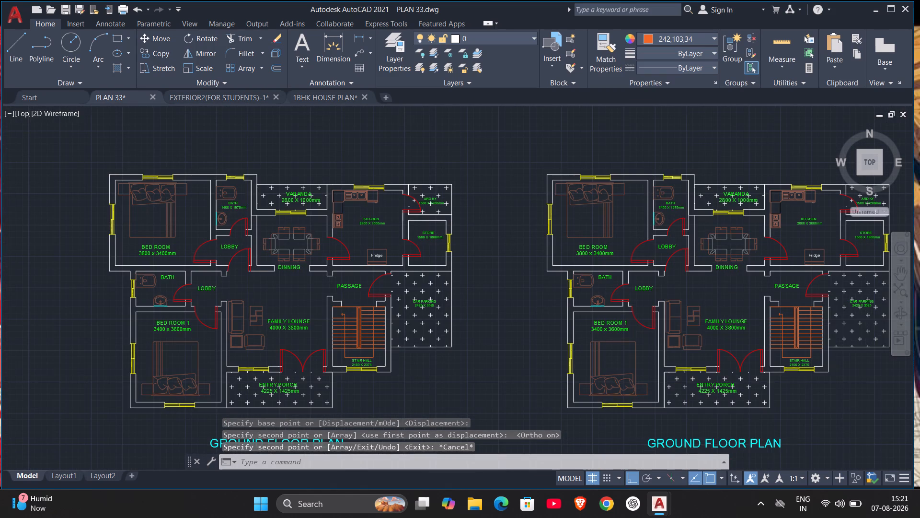
{"action": "middle_click_drag", "start_coordinate": [696, 280], "coordinate": [613, 200]}
{"action": "scroll", "coordinate": [613, 200], "scroll_direction": "down", "scroll_amount": 1}
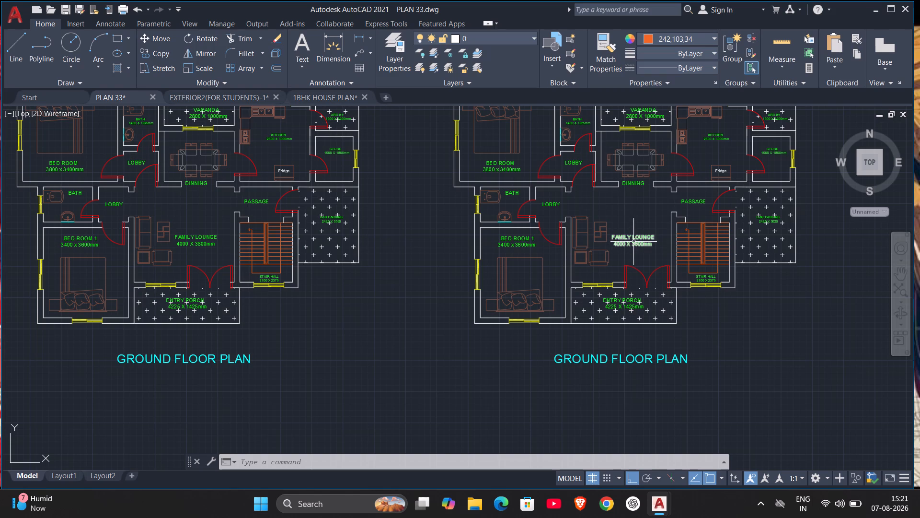
{"action": "left_click", "coordinate": [633, 242]}
{"action": "left_click", "coordinate": [598, 236]}
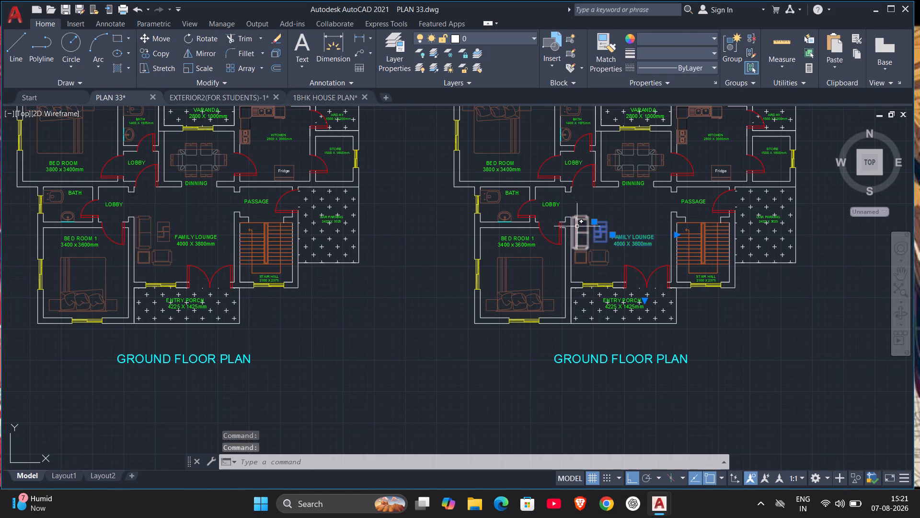
{"action": "left_click", "coordinate": [575, 223]}
{"action": "left_click", "coordinate": [582, 257]}
{"action": "left_click", "coordinate": [593, 260]}
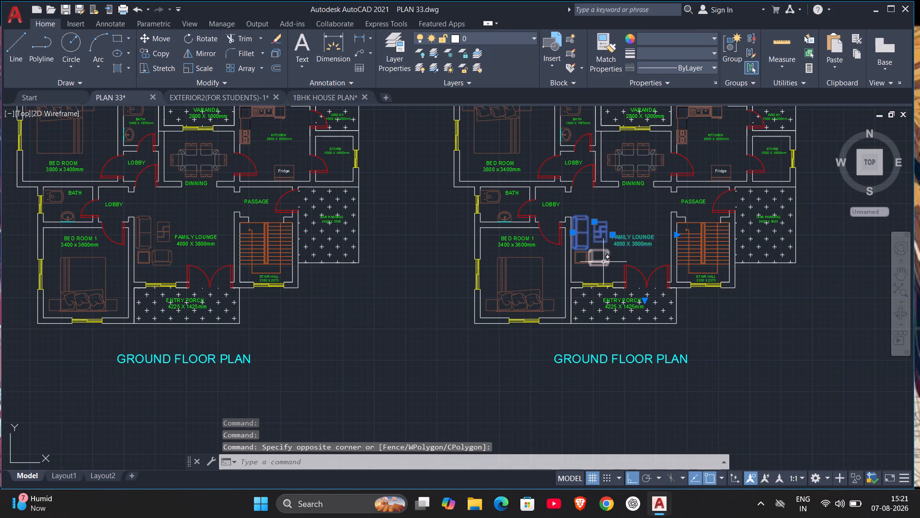
{"action": "left_click", "coordinate": [609, 257]}
{"action": "left_click", "coordinate": [589, 258]}
{"action": "left_click", "coordinate": [585, 259]}
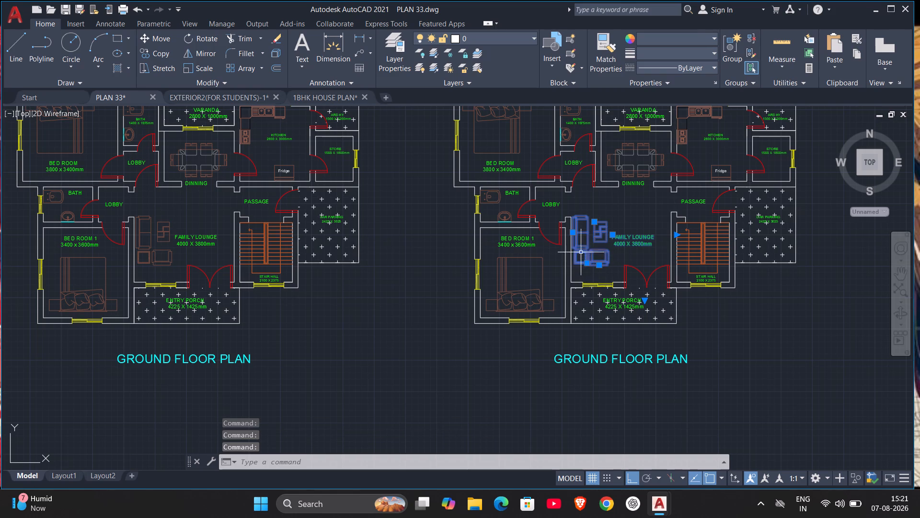
{"action": "scroll", "coordinate": [610, 255], "scroll_direction": "up", "scroll_amount": 3}
{"action": "scroll", "coordinate": [610, 255], "scroll_direction": "down", "scroll_amount": 2}
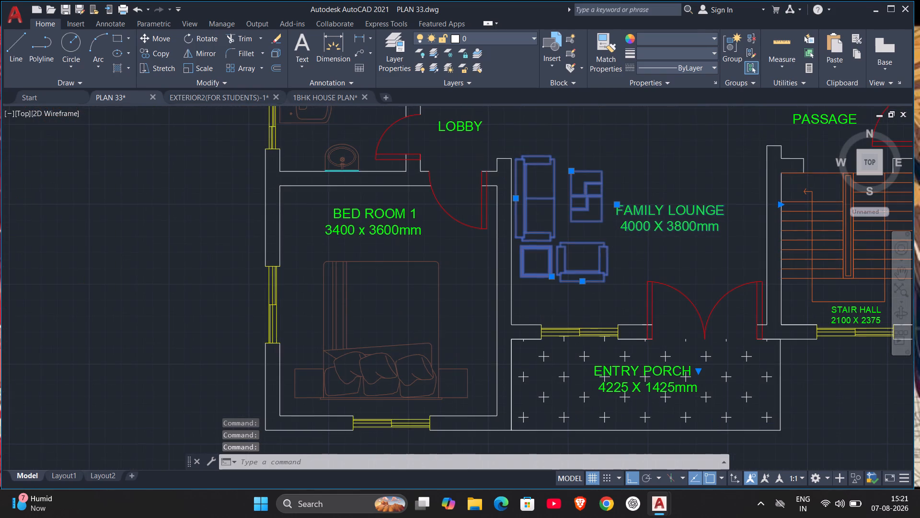
{"action": "scroll", "coordinate": [610, 255], "scroll_direction": "down", "scroll_amount": 1}
{"action": "key", "text": "Delete"}
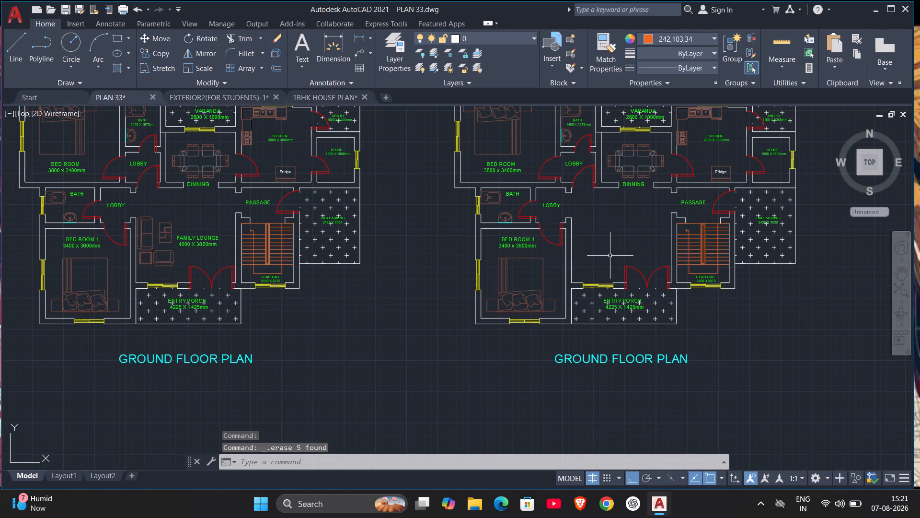
Explode the red double door between the lounge and the entry porch in the copied plan.
{"action": "scroll", "coordinate": [611, 271], "scroll_direction": "up", "scroll_amount": 2}
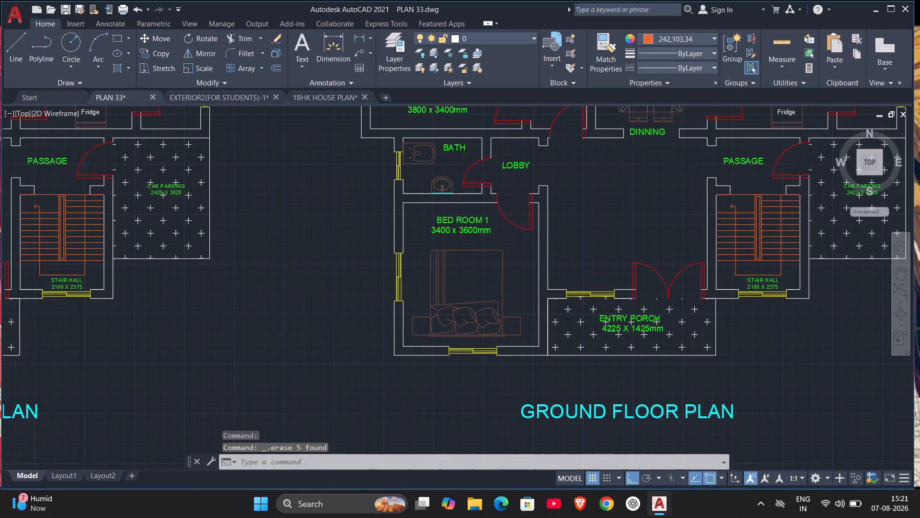
{"action": "scroll", "coordinate": [611, 273], "scroll_direction": "down", "scroll_amount": 1}
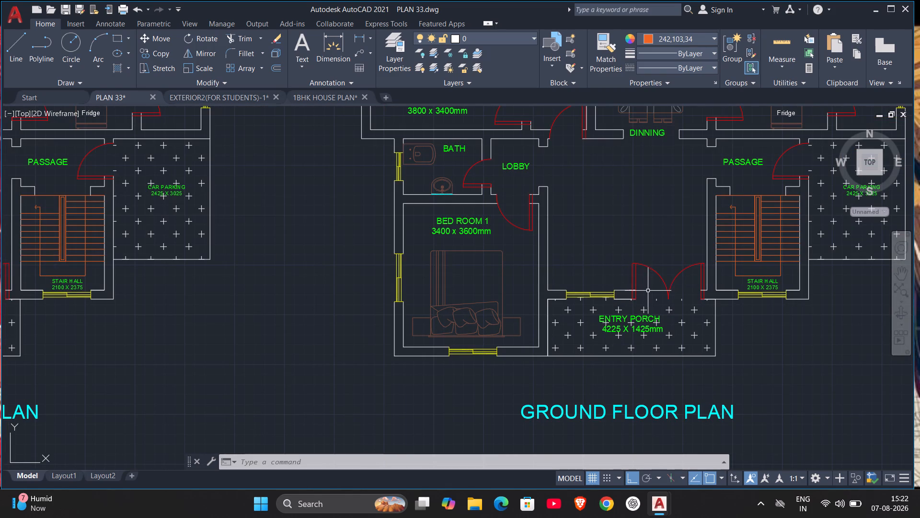
{"action": "scroll", "coordinate": [650, 291], "scroll_direction": "down", "scroll_amount": 1}
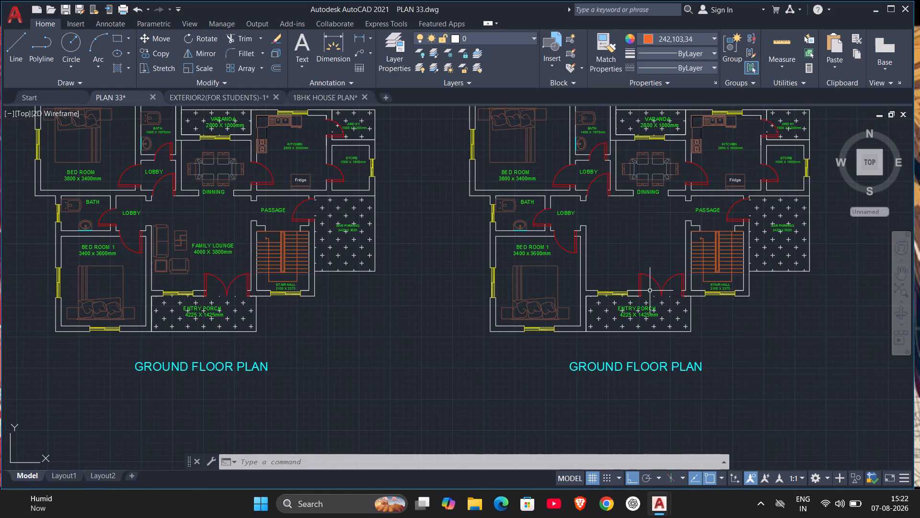
{"action": "scroll", "coordinate": [649, 297], "scroll_direction": "up", "scroll_amount": 1}
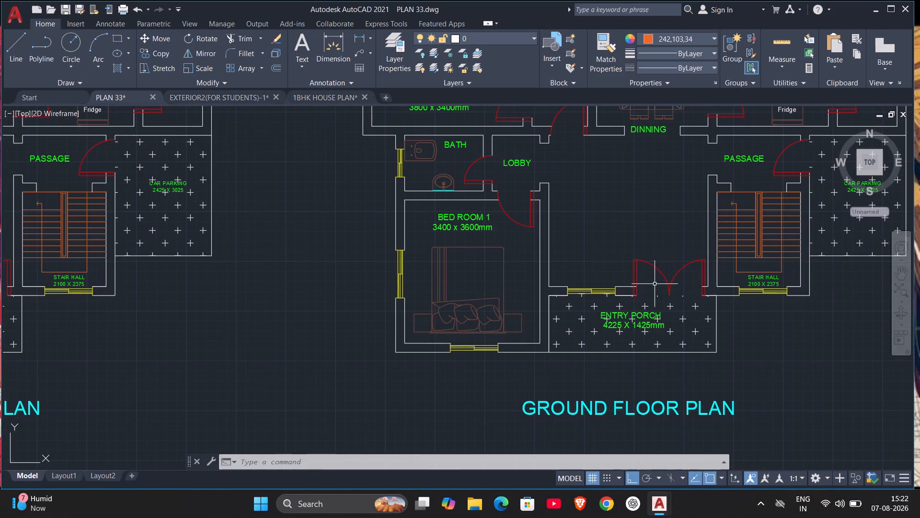
{"action": "left_click", "coordinate": [635, 275]}
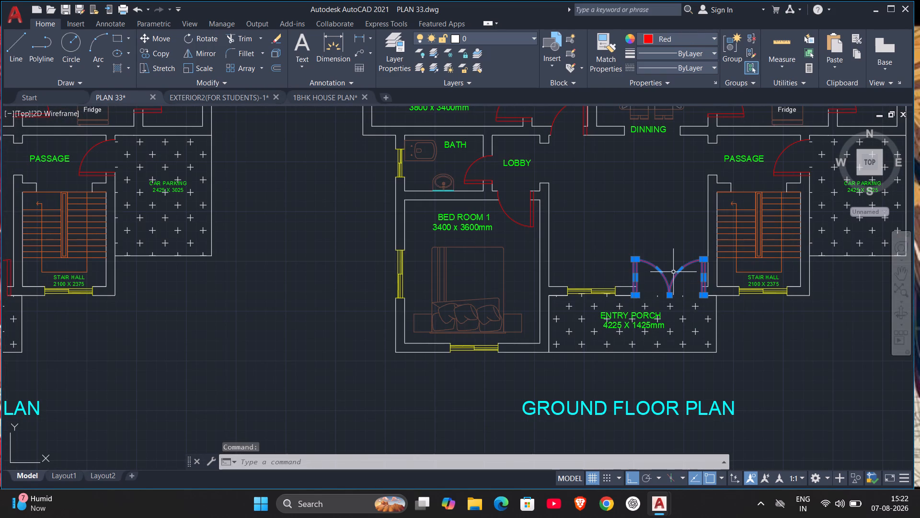
{"action": "type", "text": "EX"}
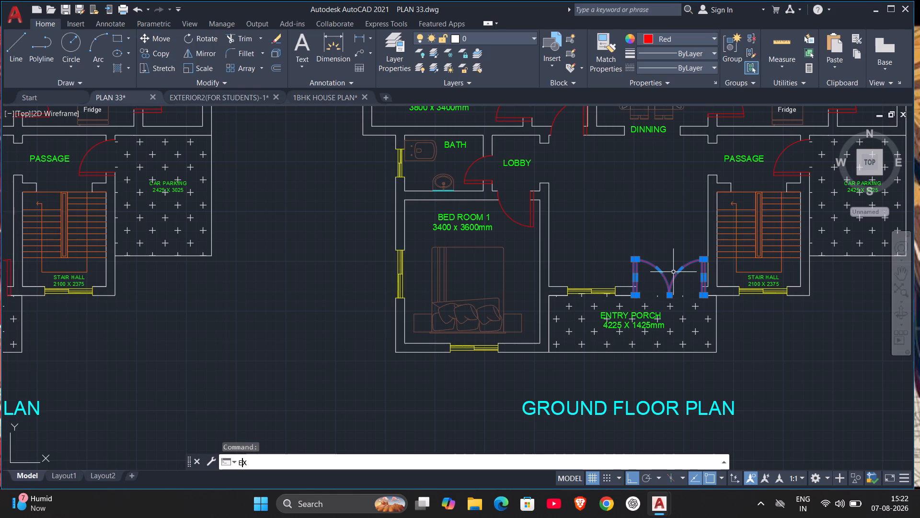
{"action": "left_click", "coordinate": [333, 349]}
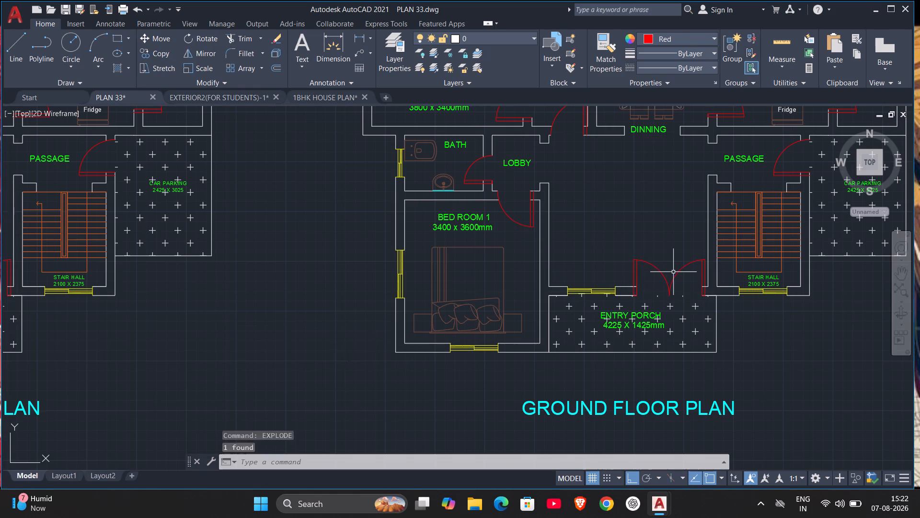
Delete the left door leaf and its swing arc from the exploded porch door in the copied plan.
{"action": "left_click", "coordinate": [637, 269]}
{"action": "left_click", "coordinate": [633, 271]}
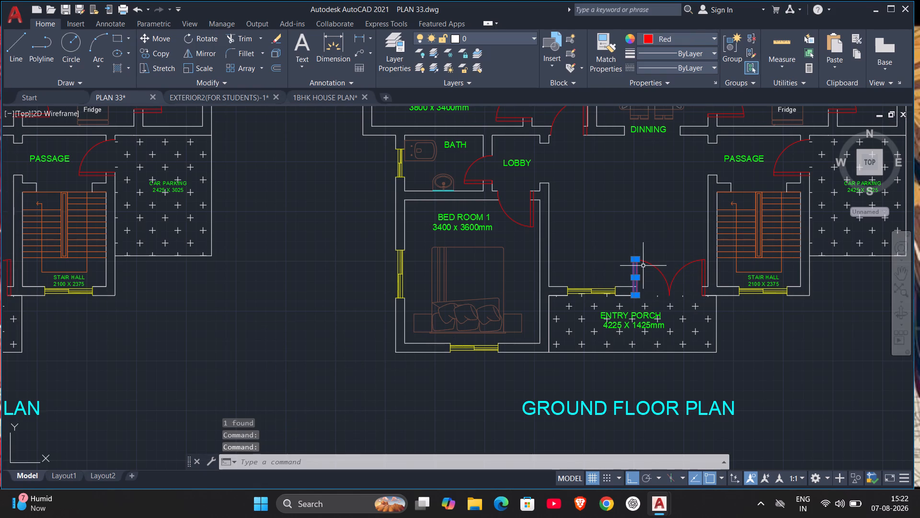
{"action": "left_click", "coordinate": [647, 263]}
{"action": "key", "text": "Delete"}
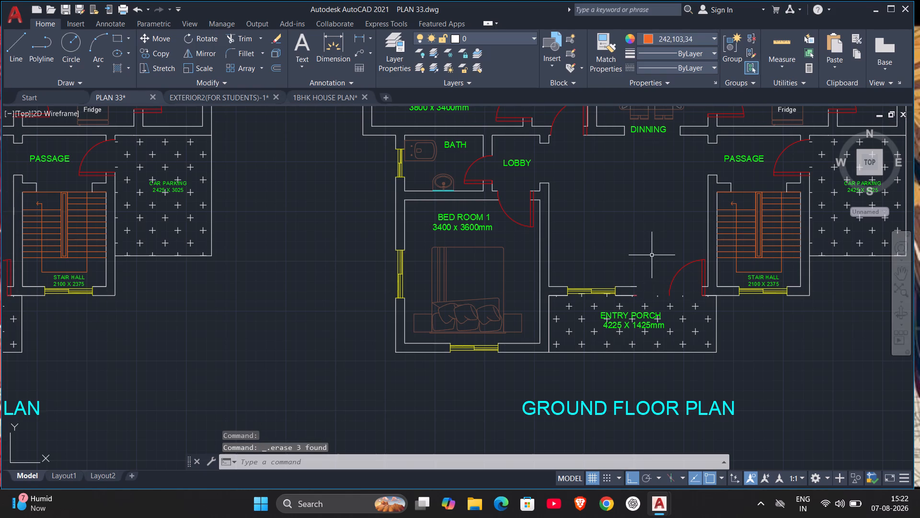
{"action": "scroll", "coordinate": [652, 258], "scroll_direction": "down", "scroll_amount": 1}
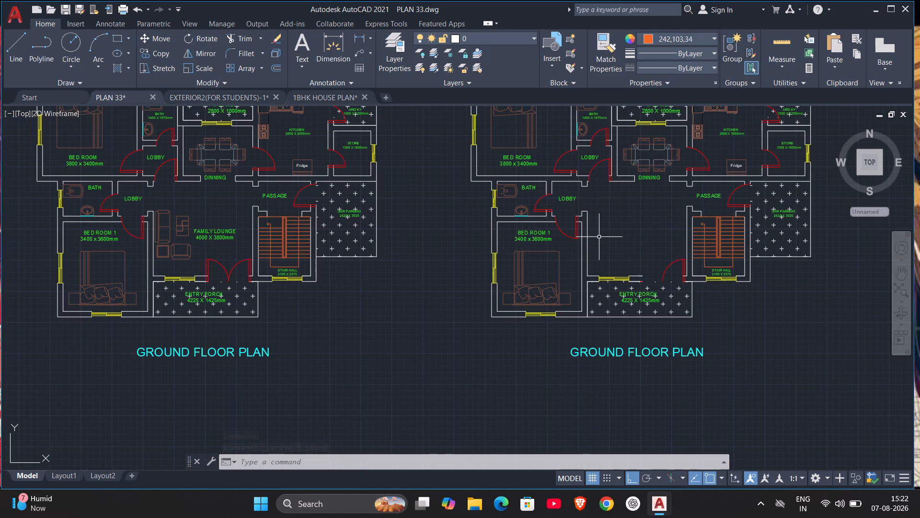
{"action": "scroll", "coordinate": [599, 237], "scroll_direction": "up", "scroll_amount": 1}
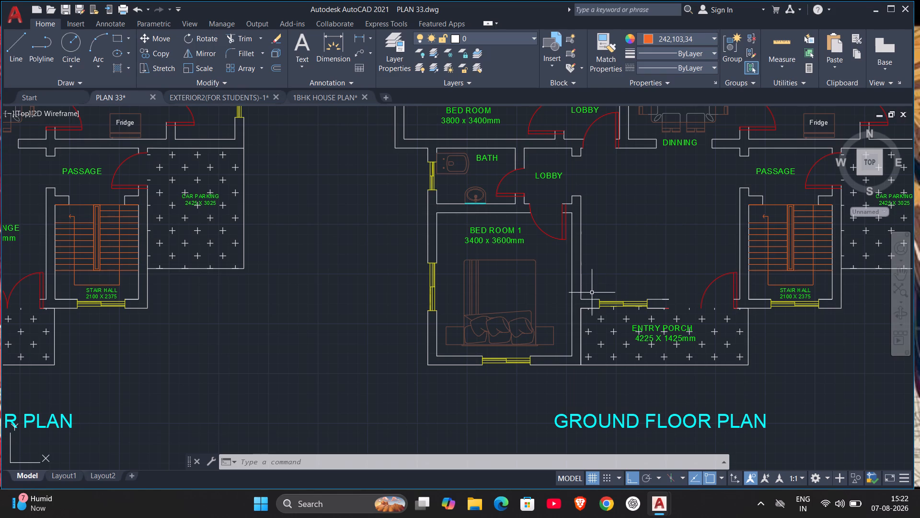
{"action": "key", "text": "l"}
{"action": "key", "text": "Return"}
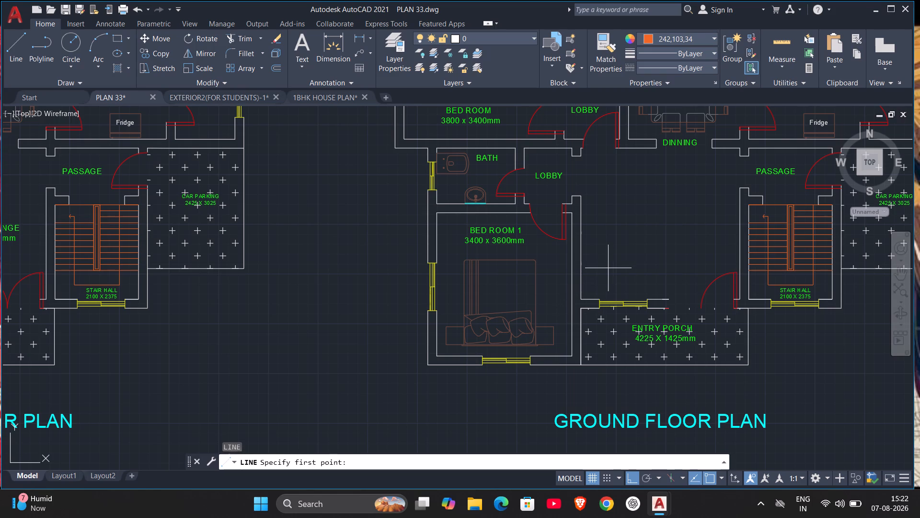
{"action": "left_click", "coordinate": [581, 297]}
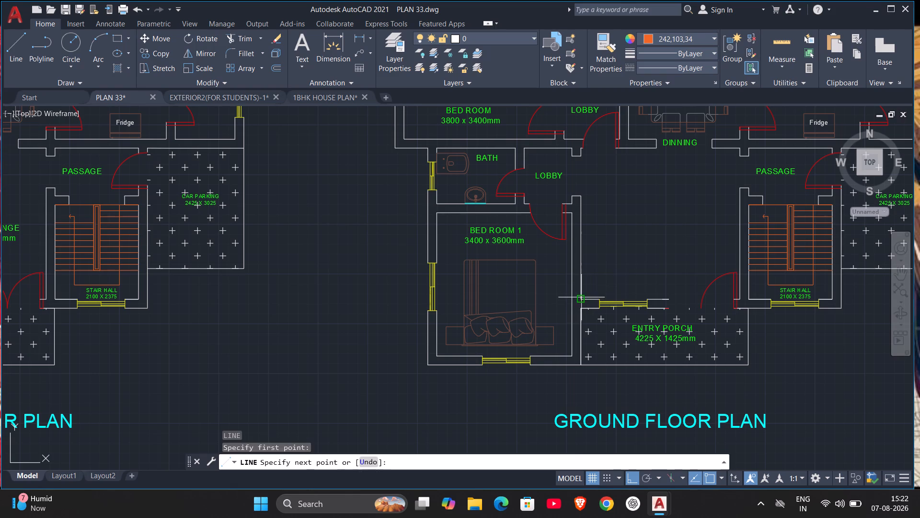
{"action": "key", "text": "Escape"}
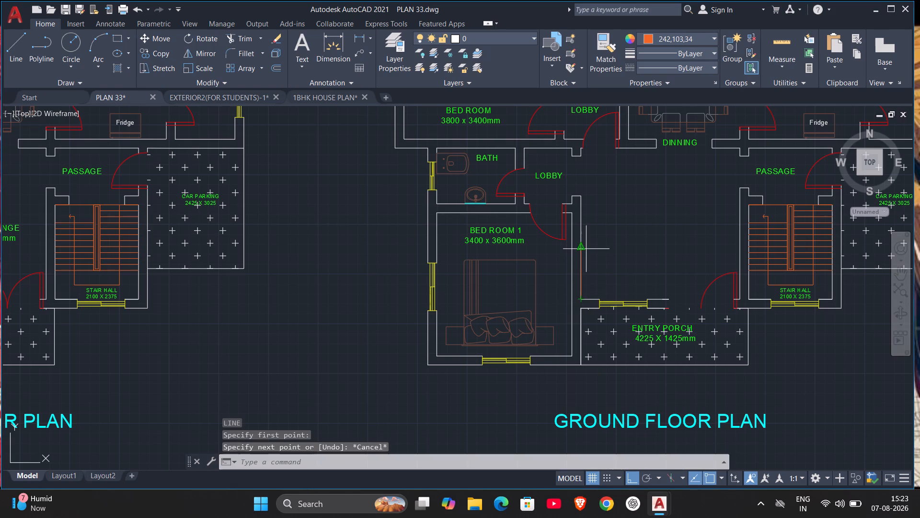
Draw white partition lines in the copied lounge from its lower-left inner corner: 2375 up, 2575 right, 2375 down, then back to the porch wall end.
{"action": "left_click", "coordinate": [660, 37]}
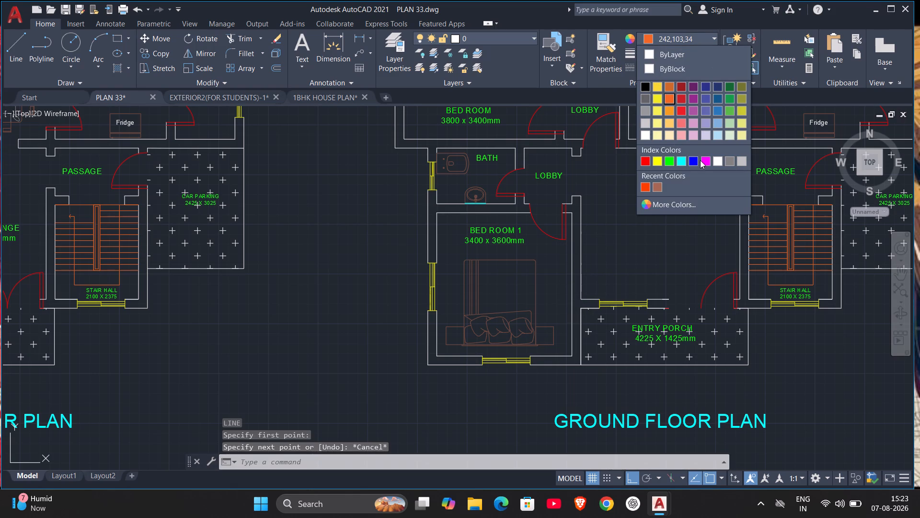
{"action": "left_click", "coordinate": [716, 160]}
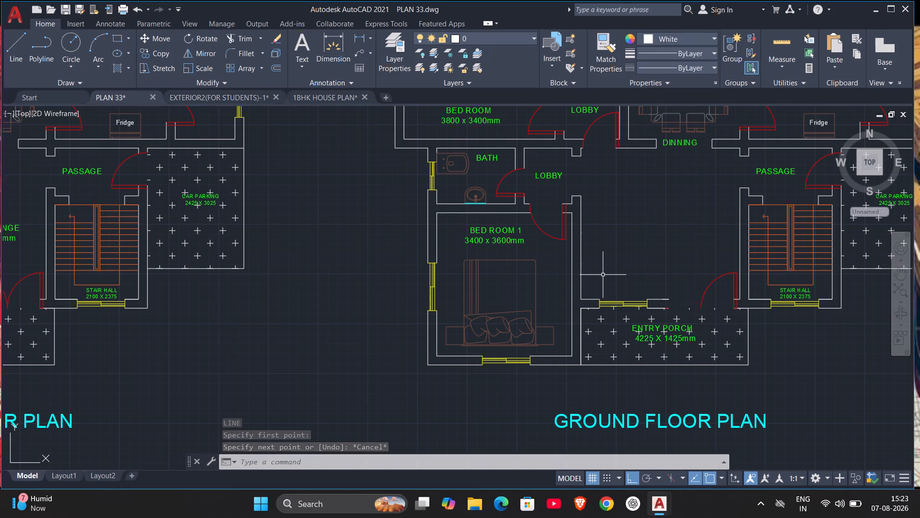
{"action": "key", "text": "l"}
{"action": "key", "text": "Return"}
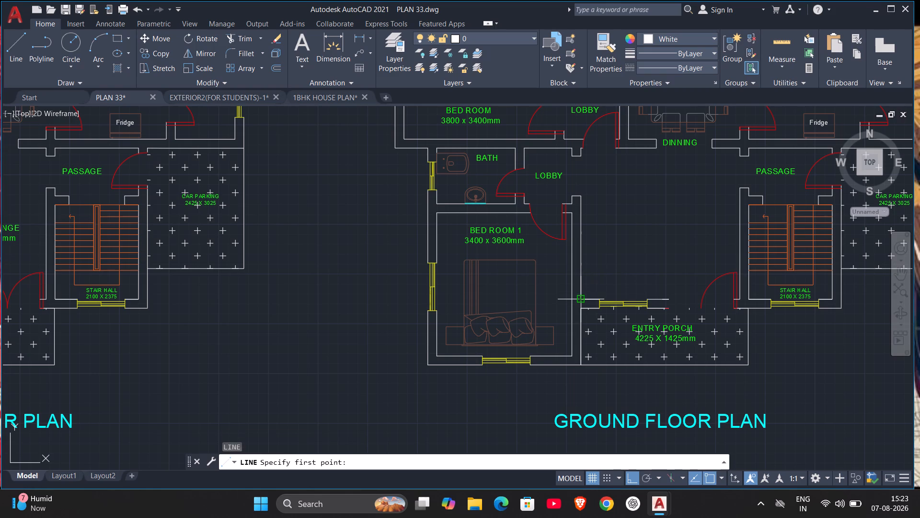
{"action": "left_click", "coordinate": [581, 297]}
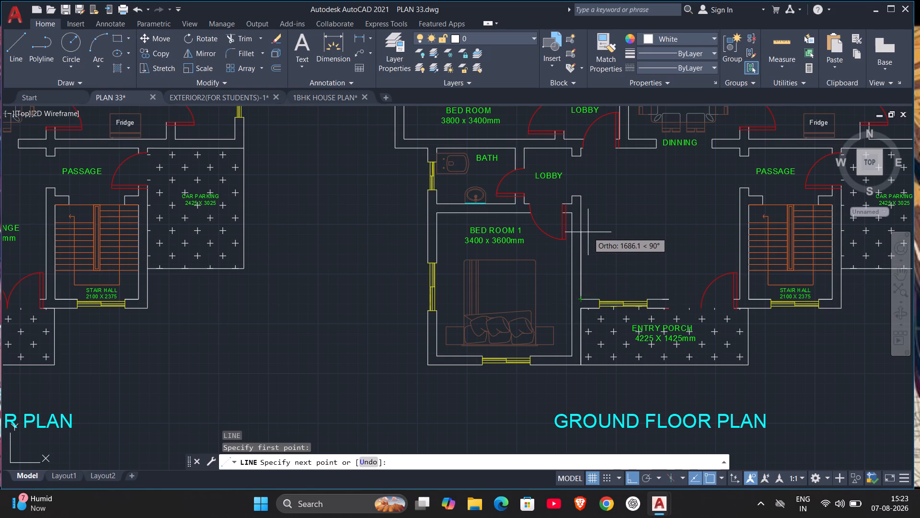
{"action": "type", "text": "2375"}
{"action": "key", "text": "Return"}
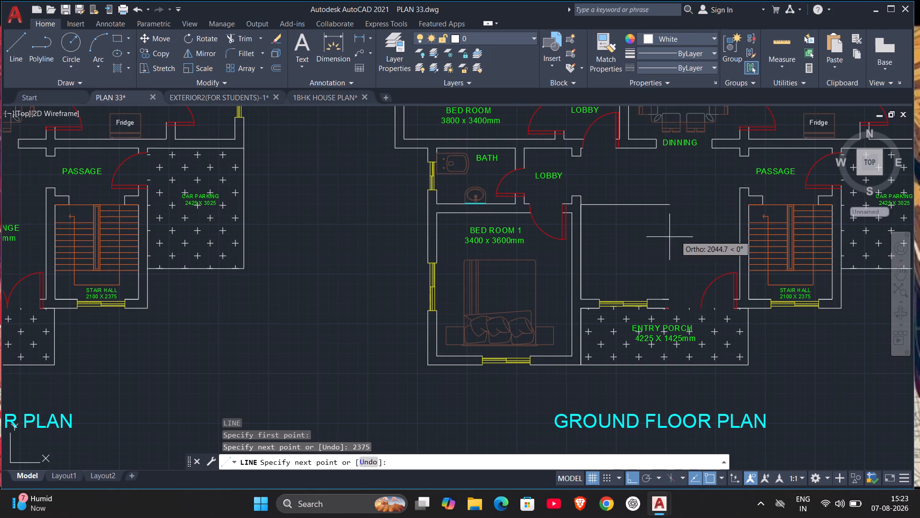
{"action": "scroll", "coordinate": [693, 231], "scroll_direction": "up", "scroll_amount": 1}
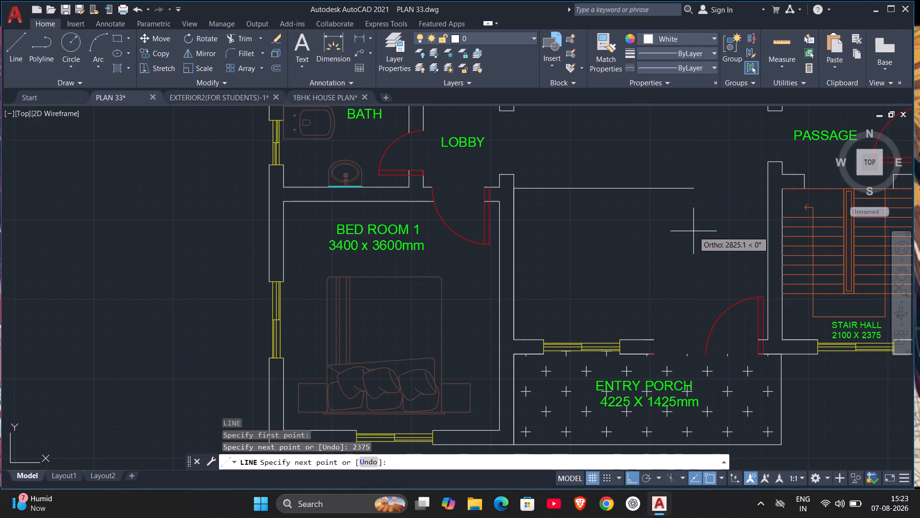
{"action": "type", "text": "2575"}
{"action": "key", "text": "Return"}
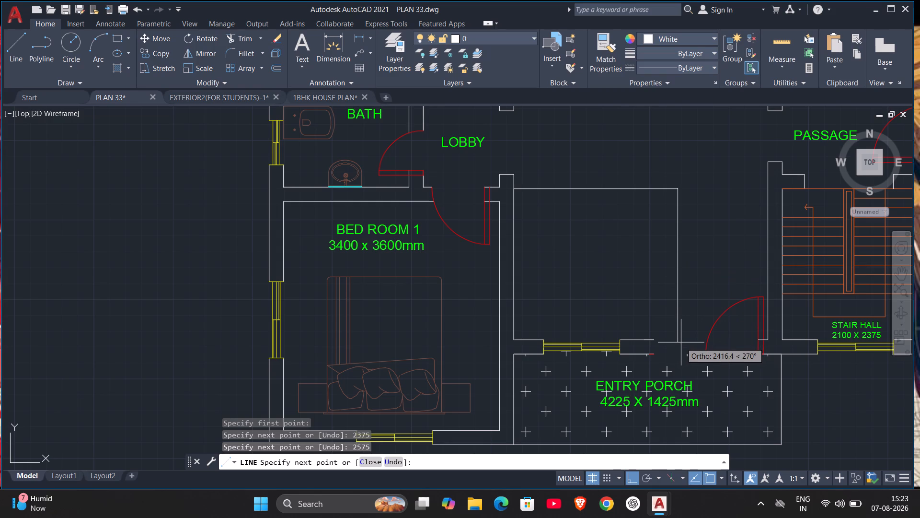
{"action": "type", "text": "2375"}
{"action": "key", "text": "Return"}
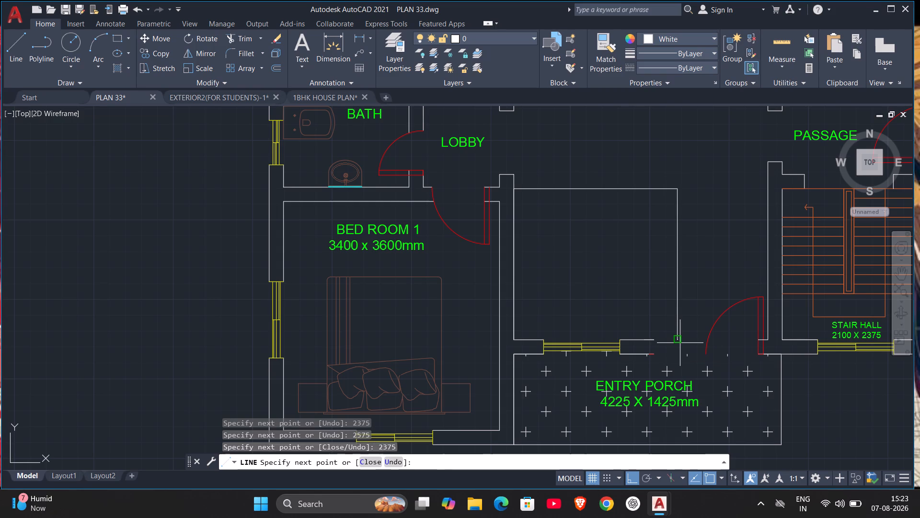
{"action": "left_click", "coordinate": [654, 341]}
{"action": "key", "text": "Escape"}
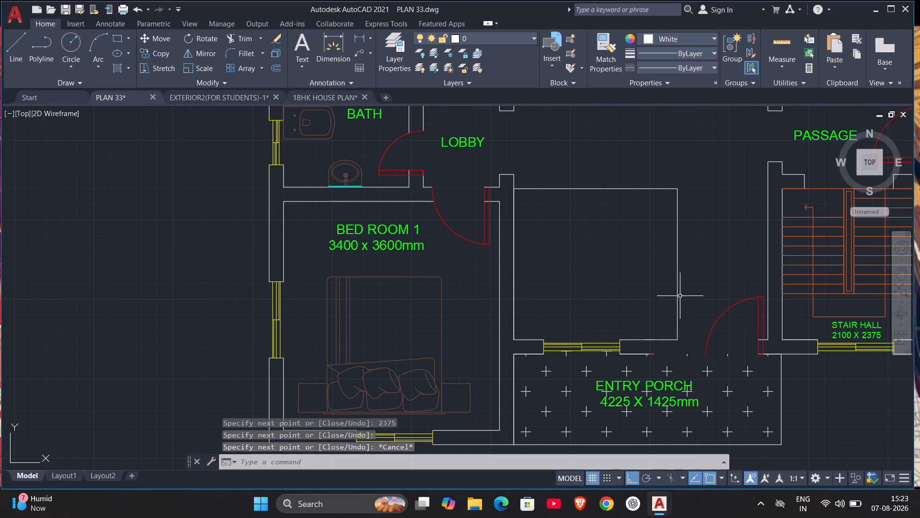
Trim the short wall edge above the new room's upper-left corner, beside the lobby, to open the wall end.
{"action": "scroll", "coordinate": [518, 161], "scroll_direction": "up", "scroll_amount": 2}
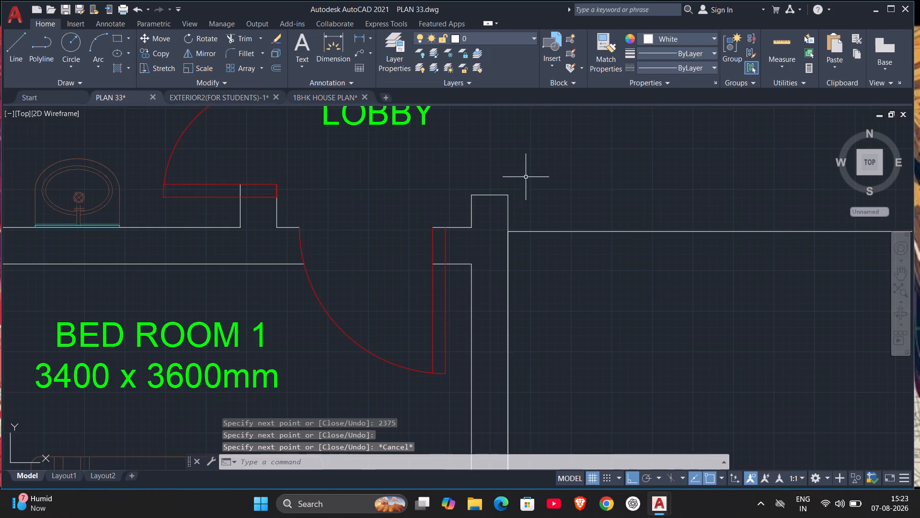
{"action": "scroll", "coordinate": [528, 183], "scroll_direction": "down", "scroll_amount": 1}
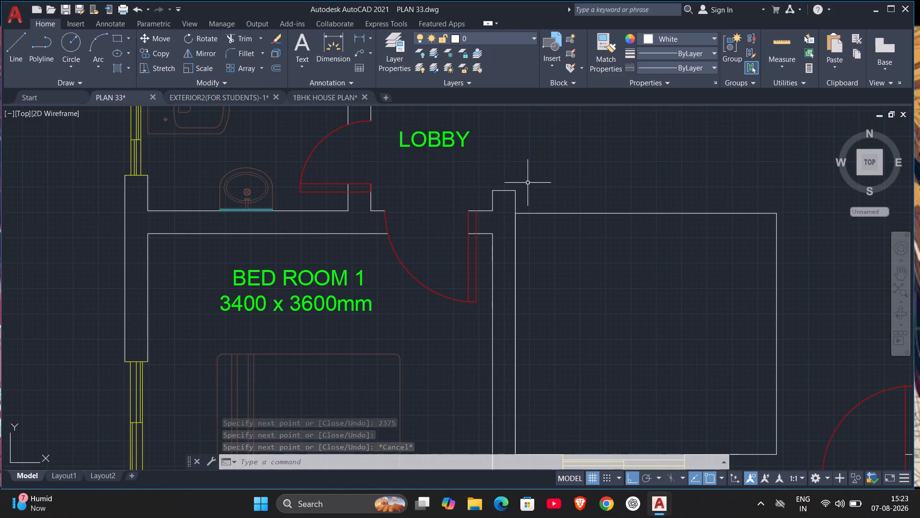
{"action": "scroll", "coordinate": [528, 183], "scroll_direction": "up", "scroll_amount": 1}
{"action": "scroll", "coordinate": [528, 183], "scroll_direction": "down", "scroll_amount": 1}
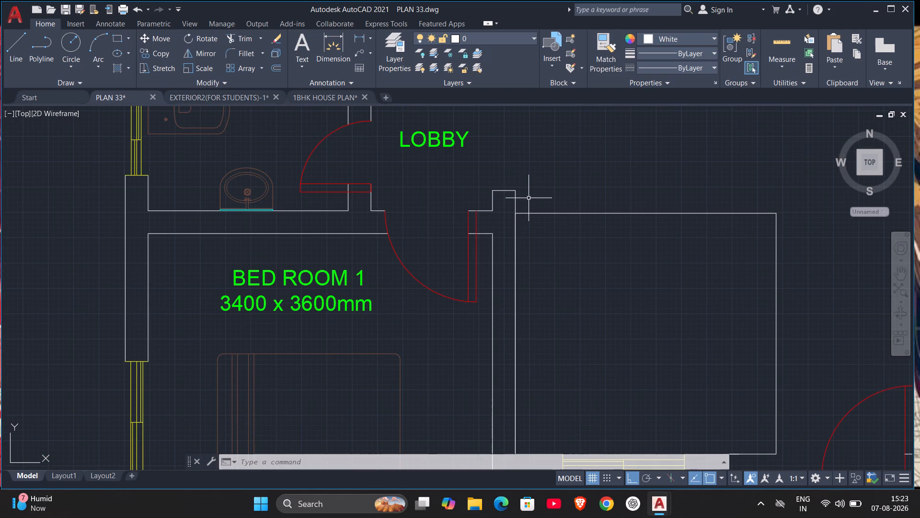
{"action": "type", "text": "TR"}
{"action": "key", "text": "Return"}
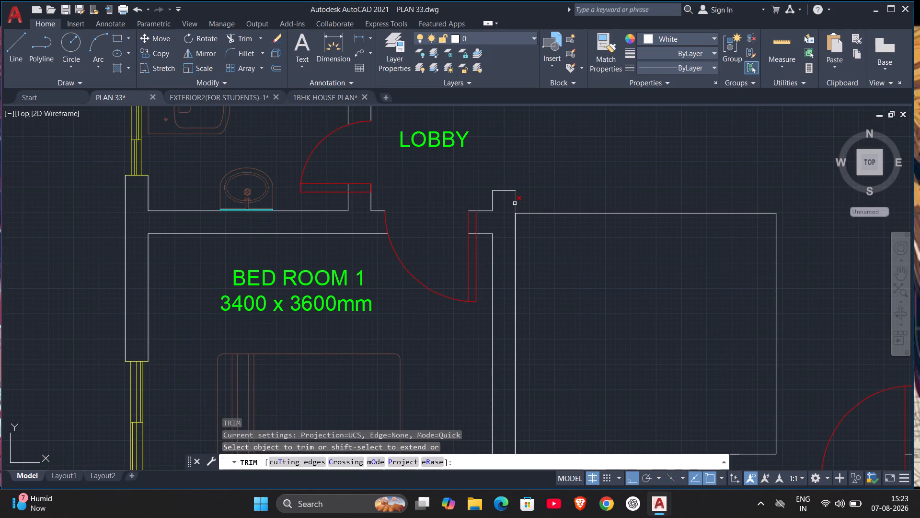
{"action": "left_click", "coordinate": [515, 203]}
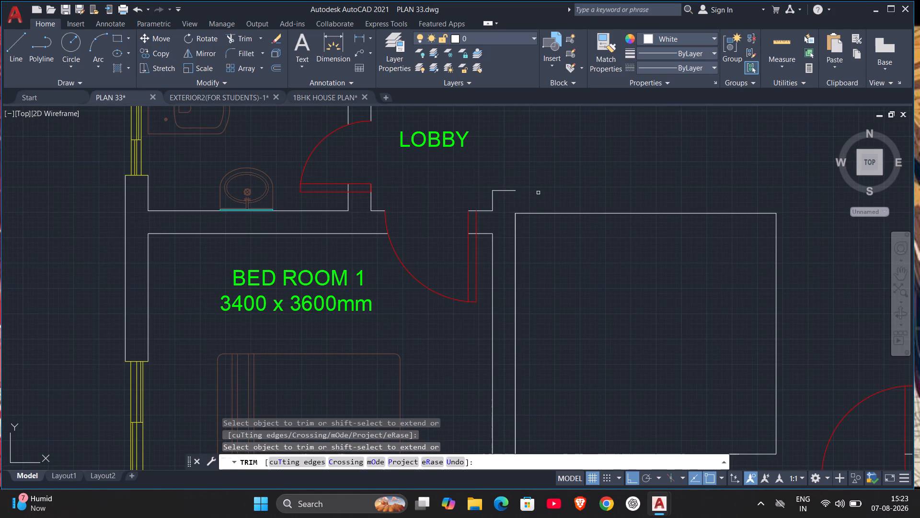
{"action": "key", "text": "Escape"}
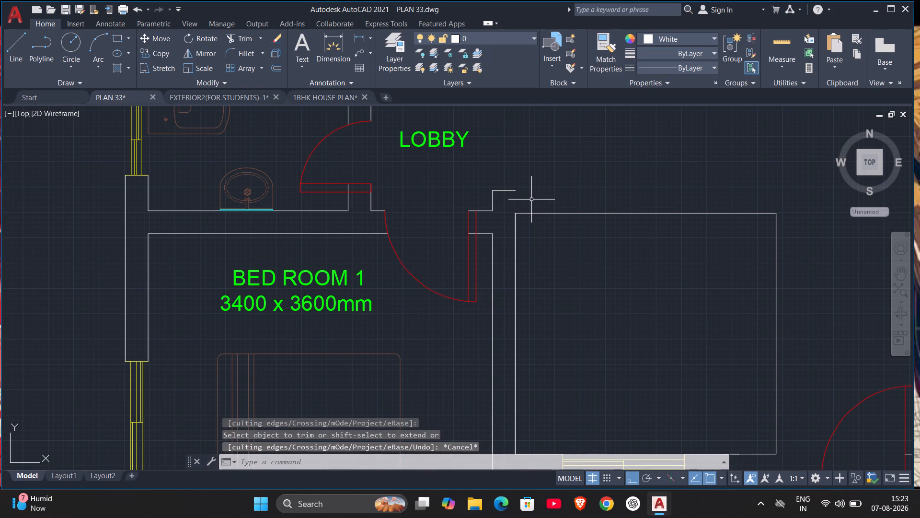
Draw a horizontal line about 2954 long from the open wall end beside the lobby, running above the new room.
{"action": "key", "text": "l"}
{"action": "key", "text": "Return"}
{"action": "left_click", "coordinate": [517, 190]}
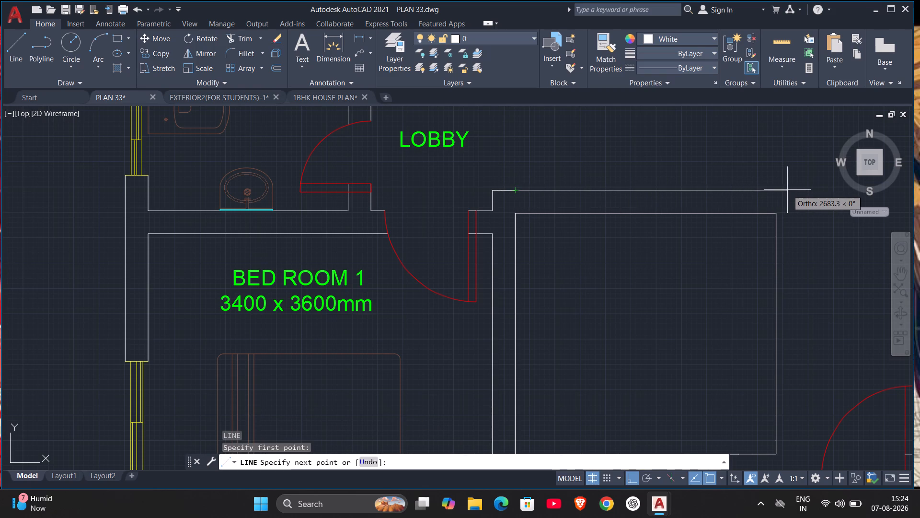
{"action": "scroll", "coordinate": [797, 206], "scroll_direction": "down", "scroll_amount": 1}
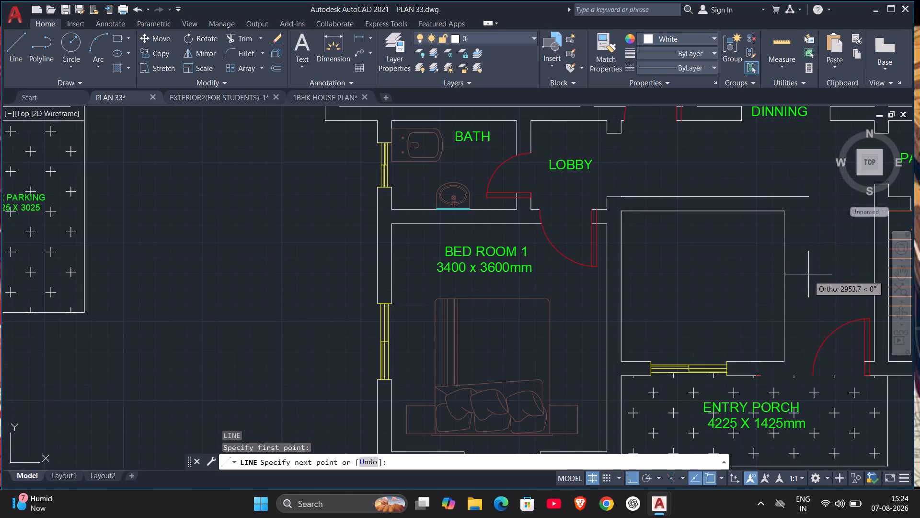
{"action": "left_click", "coordinate": [808, 297]}
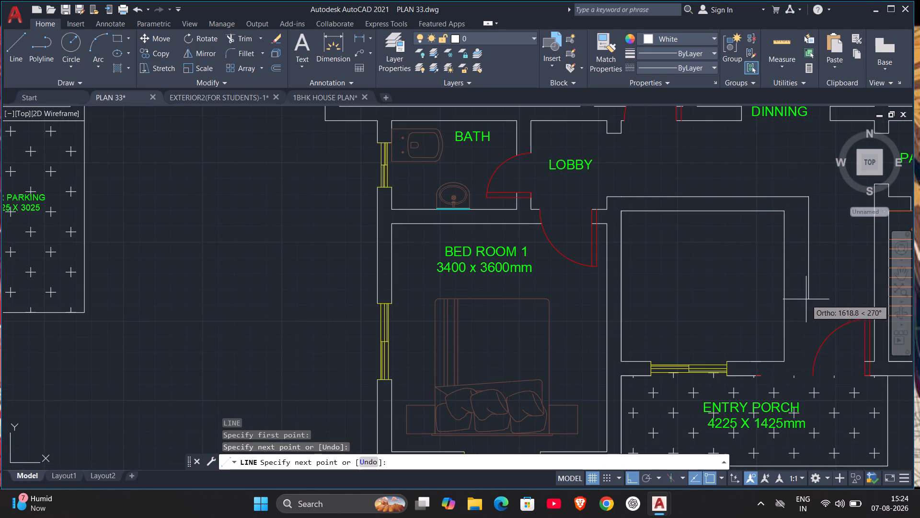
{"action": "key", "text": "Escape"}
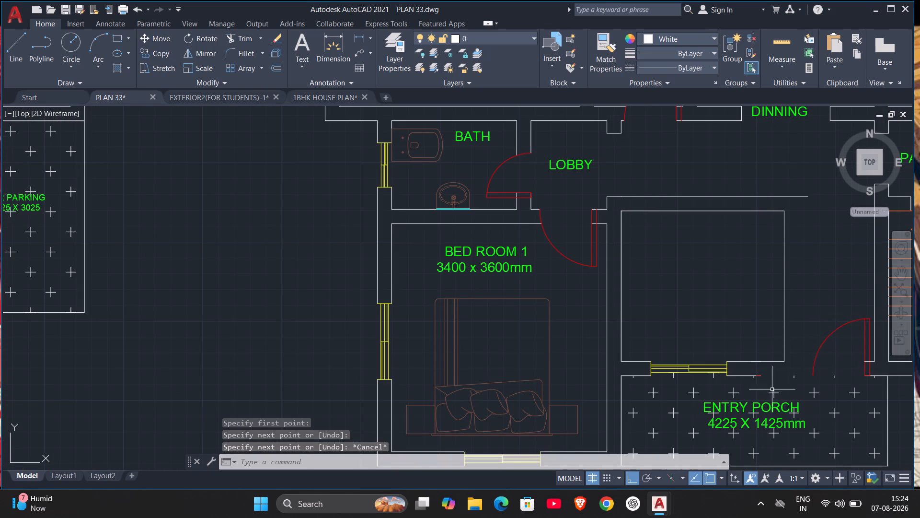
Delete the short leftover red door line at the end of the porch wall beside the window.
{"action": "scroll", "coordinate": [769, 380], "scroll_direction": "up", "scroll_amount": 2}
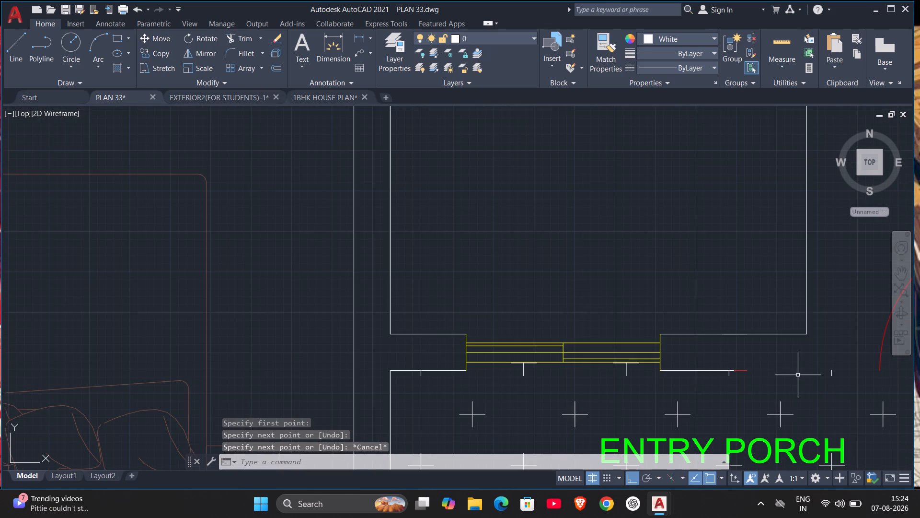
{"action": "scroll", "coordinate": [760, 374], "scroll_direction": "up", "scroll_amount": 1}
{"action": "left_click", "coordinate": [734, 369]}
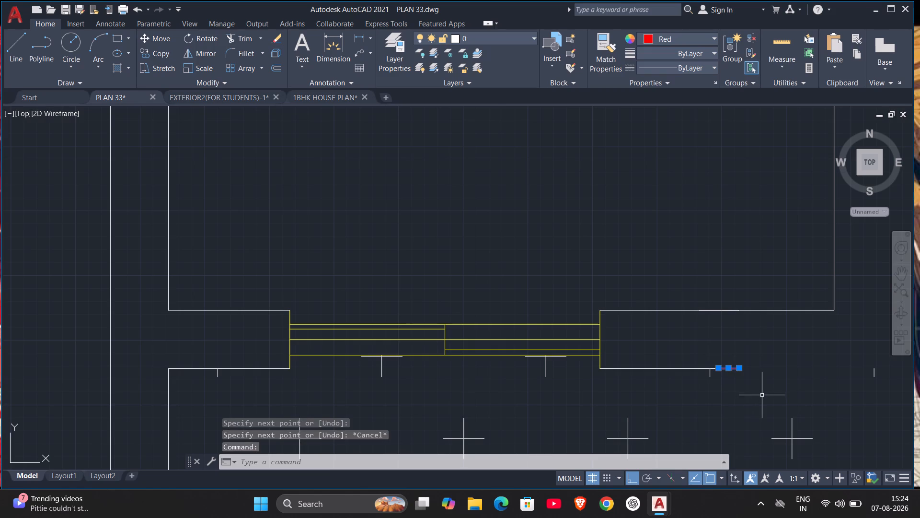
{"action": "key", "text": "Delete"}
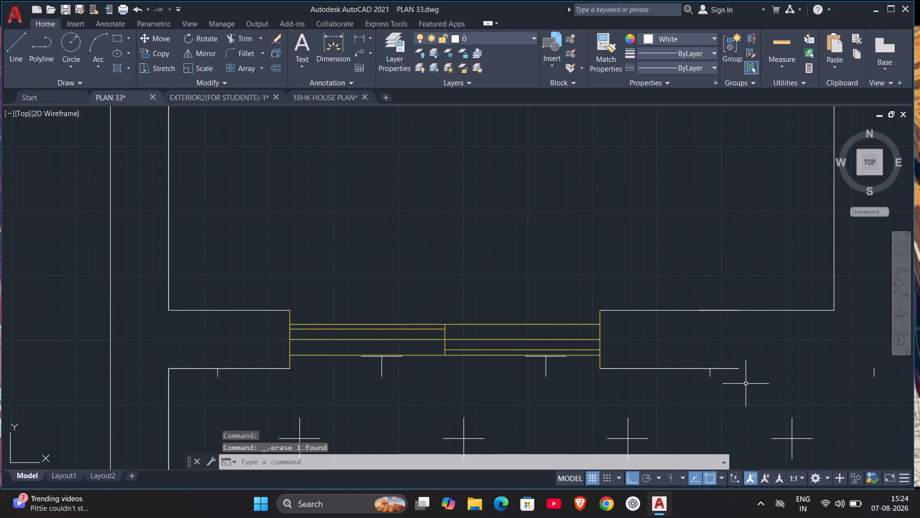
Extend the outer porch wall edge with a line to the door swing's lower end, and add a 225 jamb line upward.
{"action": "key", "text": "l"}
{"action": "key", "text": "Return"}
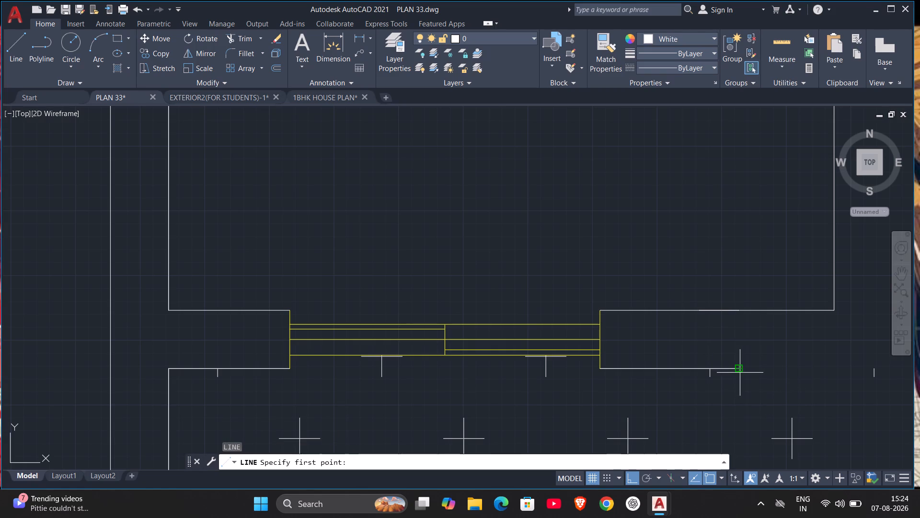
{"action": "left_click", "coordinate": [739, 371]}
{"action": "scroll", "coordinate": [871, 369], "scroll_direction": "down", "scroll_amount": 2}
{"action": "middle_click_drag", "start_coordinate": [868, 370], "coordinate": [709, 374]}
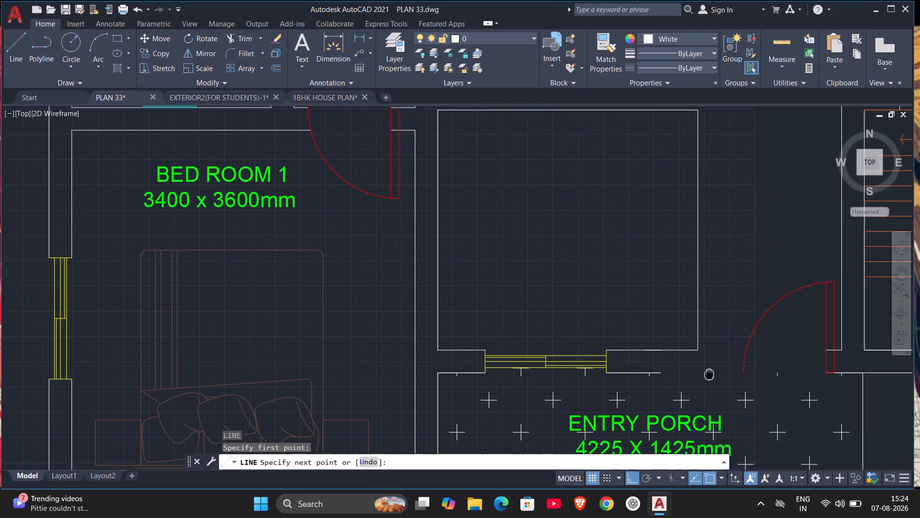
{"action": "middle_click_drag", "start_coordinate": [709, 374], "coordinate": [691, 374]}
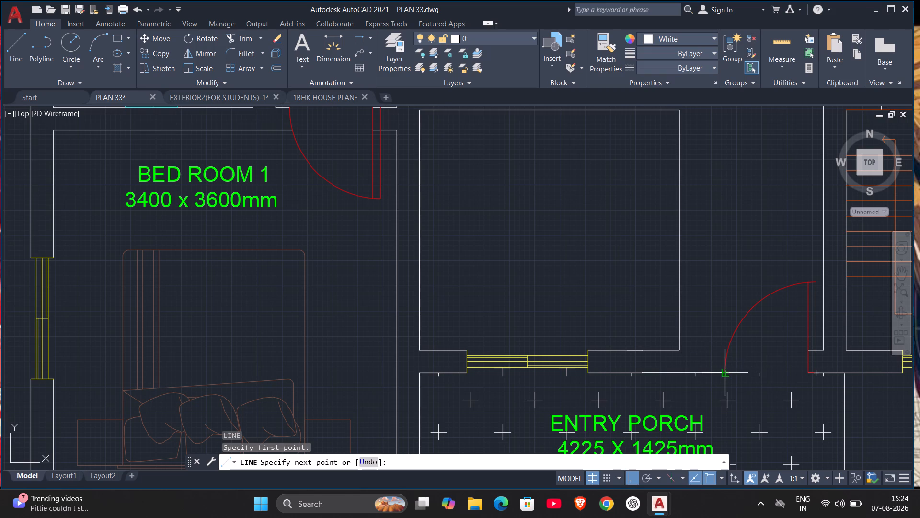
{"action": "left_click", "coordinate": [728, 374]}
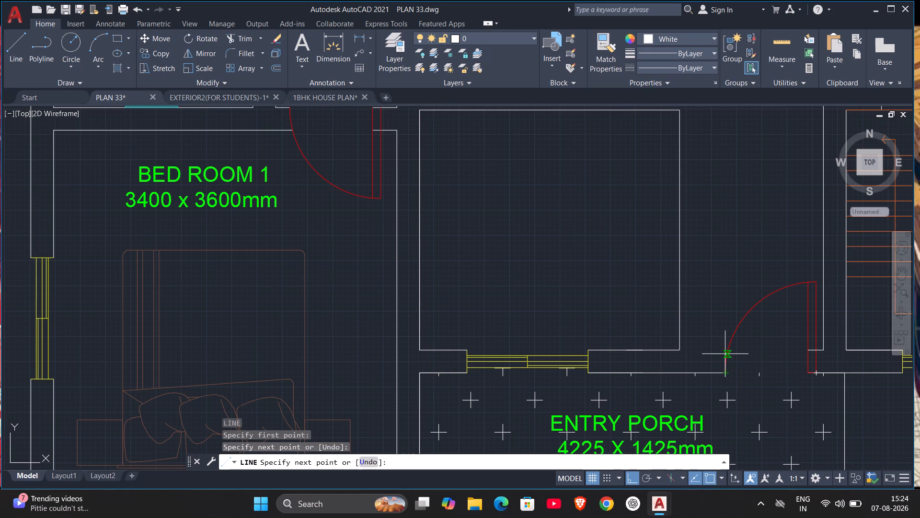
{"action": "scroll", "coordinate": [725, 352], "scroll_direction": "up", "scroll_amount": 1}
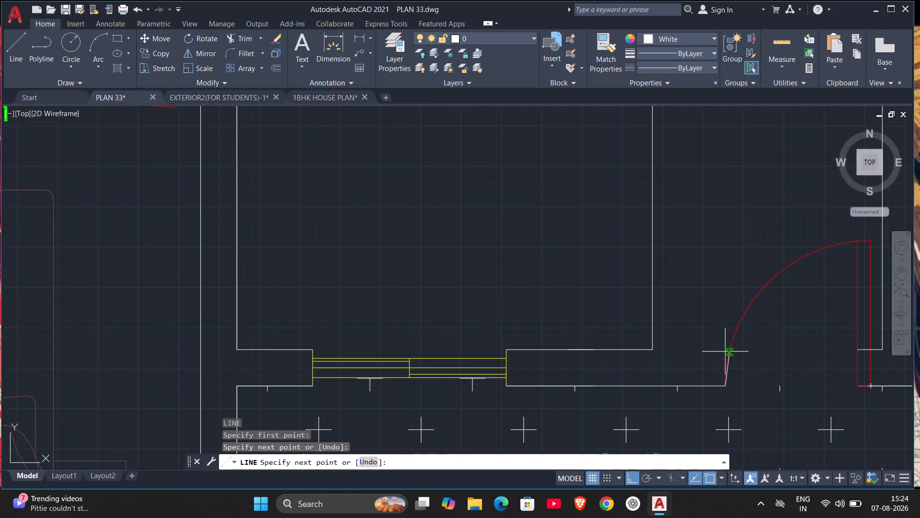
{"action": "scroll", "coordinate": [725, 352], "scroll_direction": "down", "scroll_amount": 1}
{"action": "type", "text": "225"}
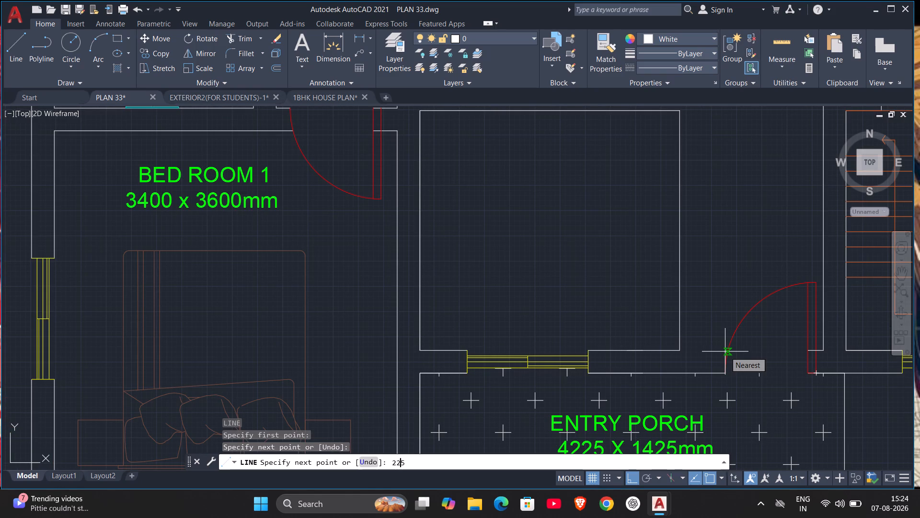
{"action": "key", "text": "Return"}
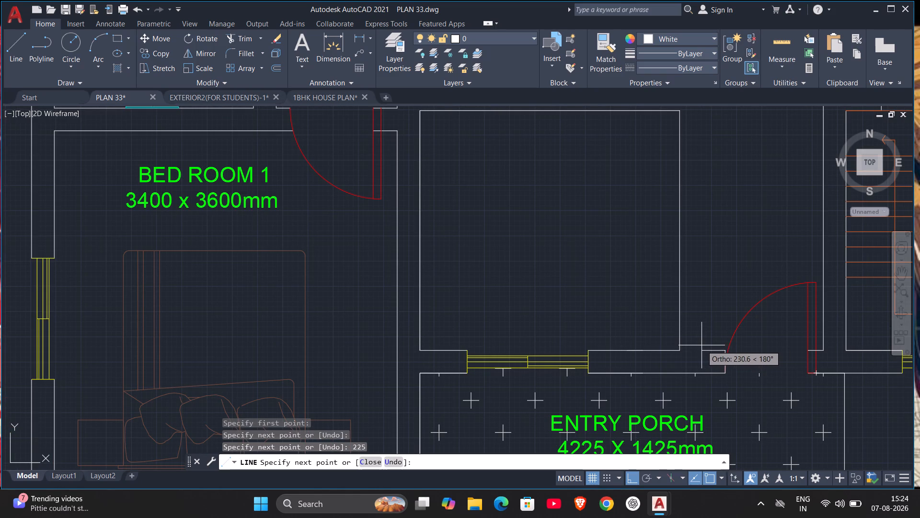
{"action": "key", "text": "Escape"}
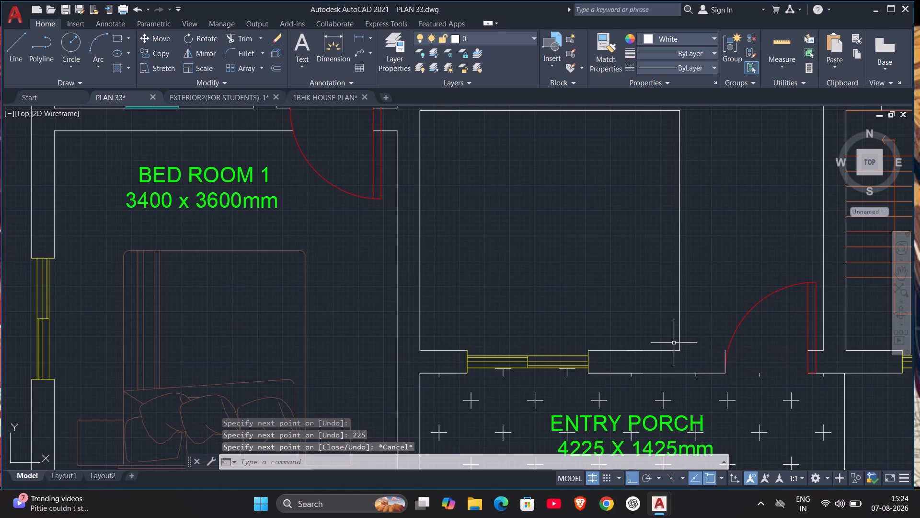
Offset the new room's right wall line 225 outward, toward the entry door.
{"action": "key", "text": "o"}
{"action": "key", "text": "Return"}
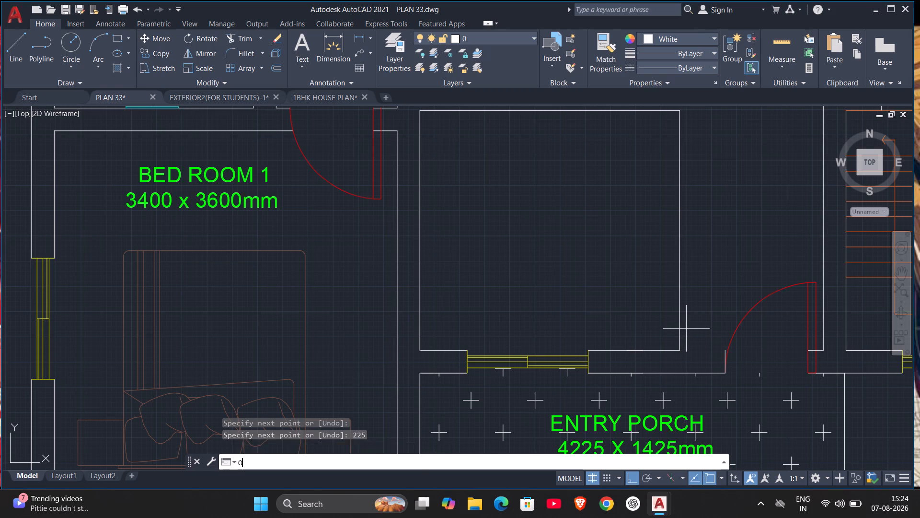
{"action": "type", "text": "225"}
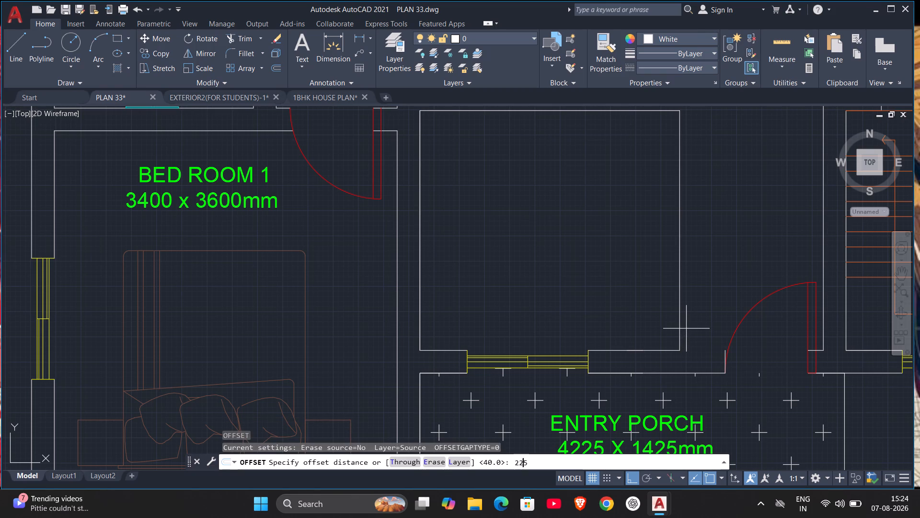
{"action": "key", "text": "Return"}
{"action": "left_click", "coordinate": [680, 325]}
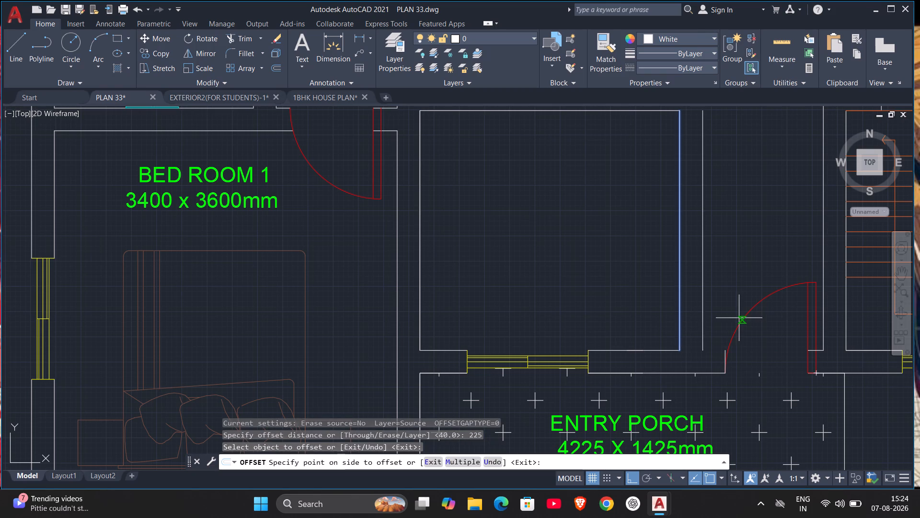
{"action": "left_click", "coordinate": [739, 318]}
{"action": "key", "text": "Escape"}
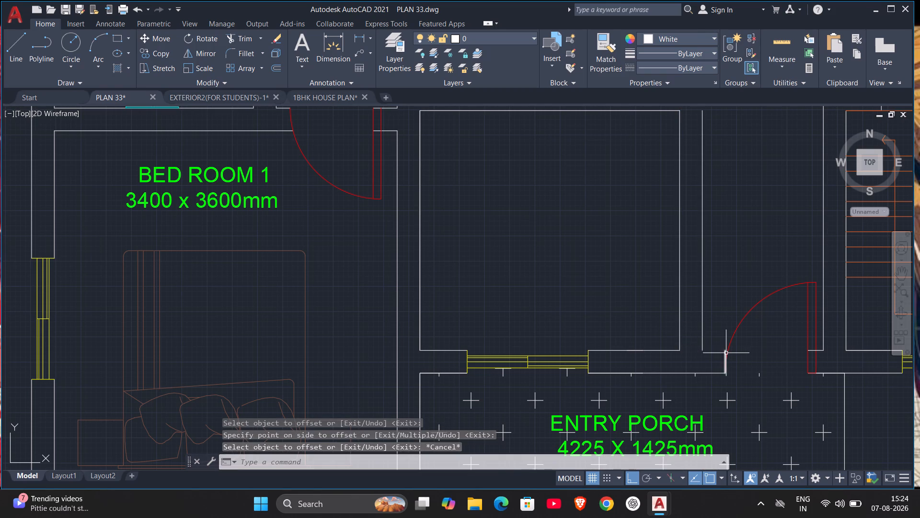
Draw a line joining the offset wall line's lower end to the top of the entry door jamb.
{"action": "scroll", "coordinate": [726, 353], "scroll_direction": "up", "scroll_amount": 2}
{"action": "key", "text": "l"}
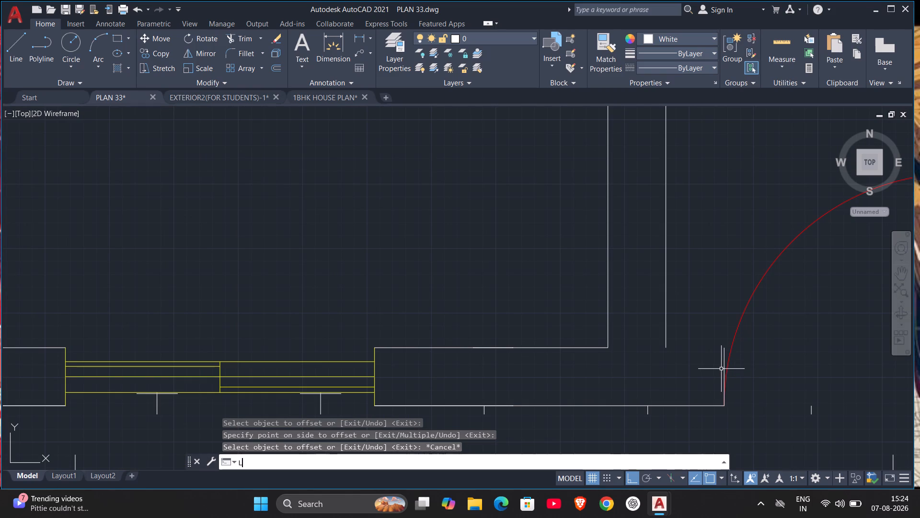
{"action": "key", "text": "Return"}
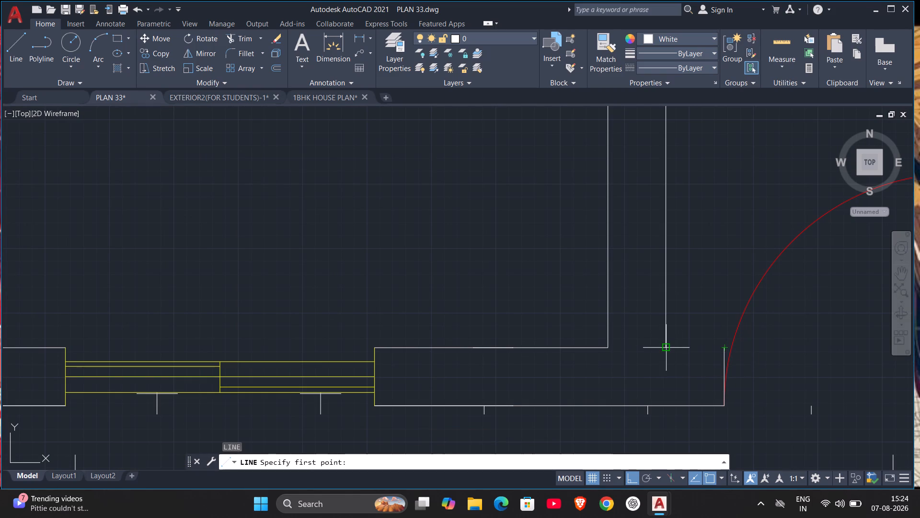
{"action": "left_click", "coordinate": [665, 346]}
{"action": "left_click", "coordinate": [724, 348]}
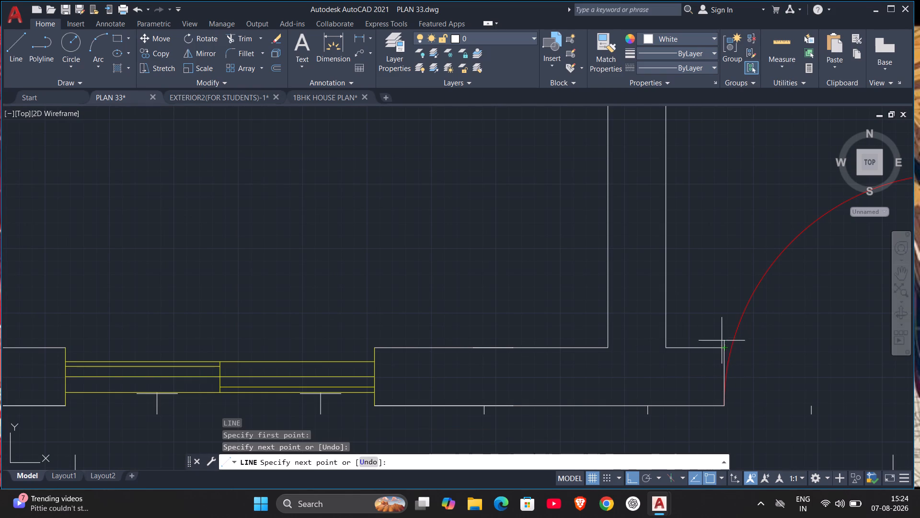
{"action": "key", "text": "Escape"}
Fillet the offset wall line with the horizontal line above the new room to form a square outer corner.
{"action": "scroll", "coordinate": [709, 308], "scroll_direction": "down", "scroll_amount": 2}
{"action": "middle_click_drag", "start_coordinate": [715, 294], "coordinate": [698, 446]}
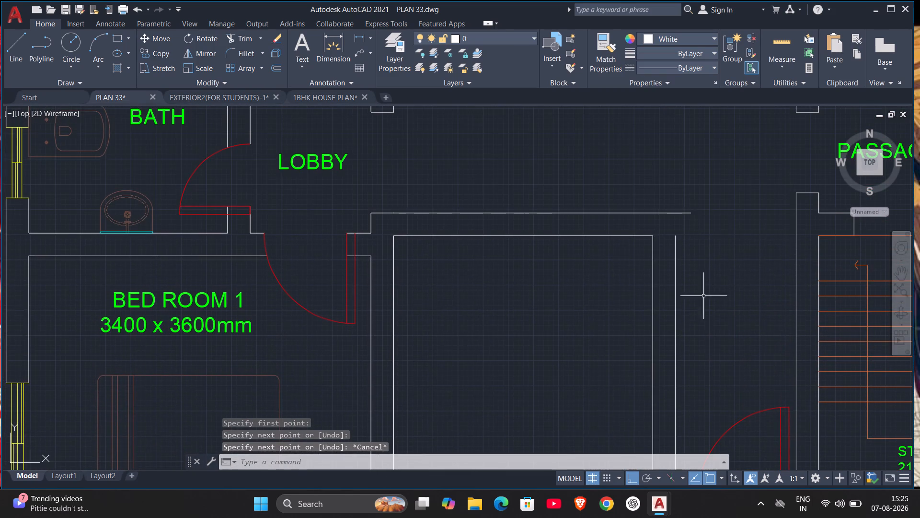
{"action": "scroll", "coordinate": [700, 282], "scroll_direction": "up", "scroll_amount": 1}
{"action": "middle_click_drag", "start_coordinate": [701, 289], "coordinate": [711, 404]}
{"action": "scroll", "coordinate": [687, 350], "scroll_direction": "up", "scroll_amount": 1}
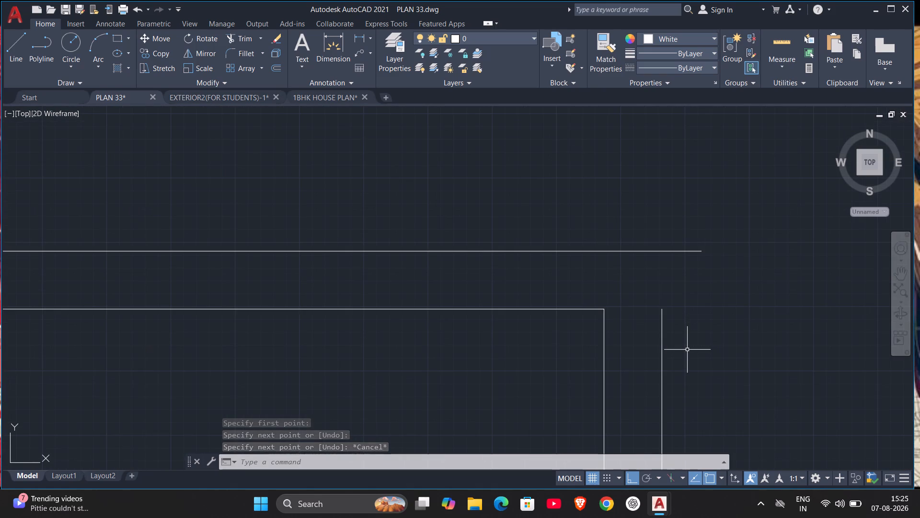
{"action": "key", "text": "f"}
{"action": "key", "text": "Return"}
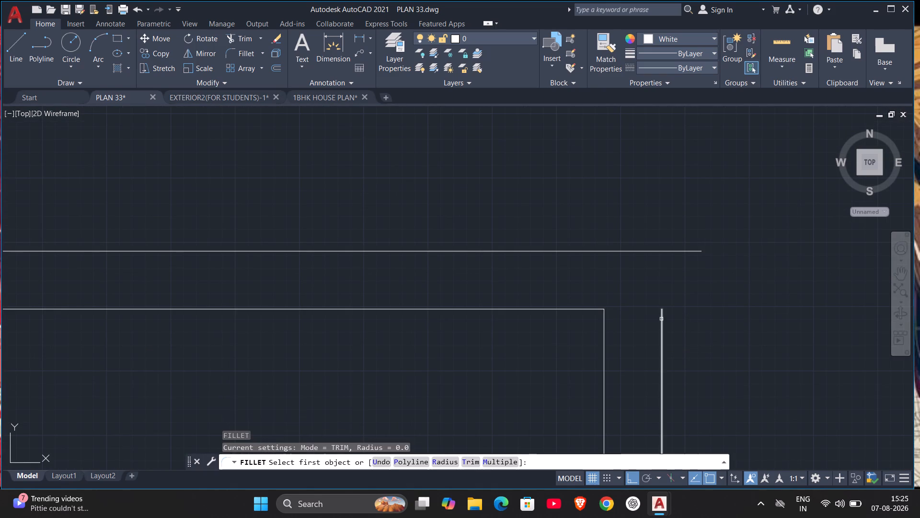
{"action": "left_click", "coordinate": [661, 319]}
{"action": "left_click", "coordinate": [625, 251]}
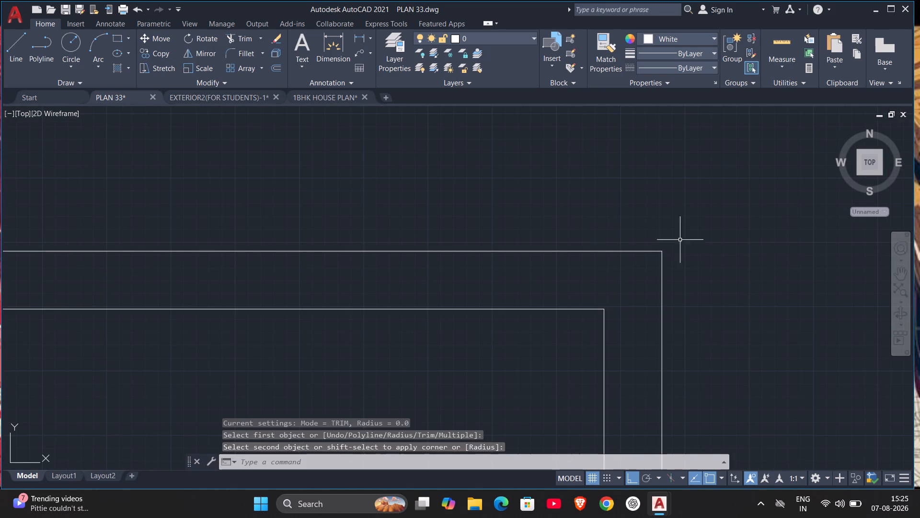
{"action": "key", "text": "Escape"}
Draw a line across the wall stub at the stair hall's upper-left corner, level with the wall's passage-side face.
{"action": "scroll", "coordinate": [719, 302], "scroll_direction": "down", "scroll_amount": 4}
{"action": "middle_click_drag", "start_coordinate": [728, 337], "coordinate": [720, 278]}
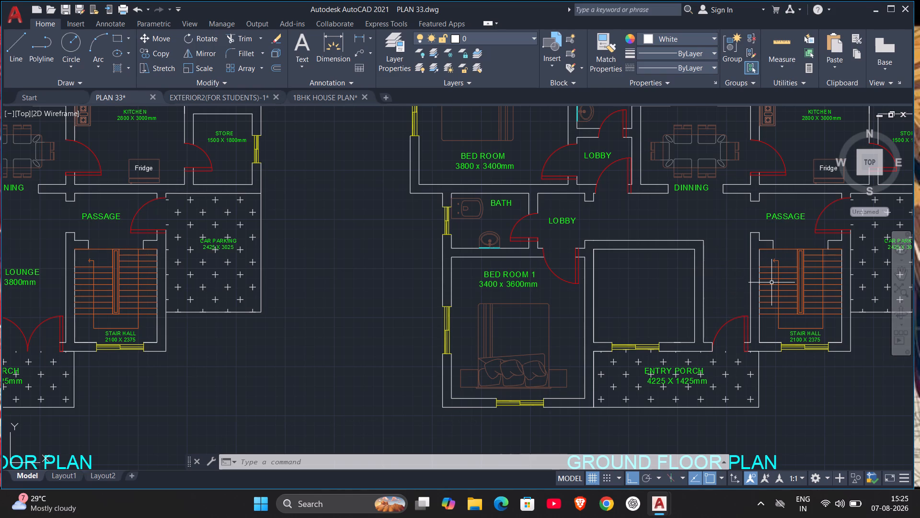
{"action": "middle_click_drag", "start_coordinate": [770, 283], "coordinate": [680, 297]}
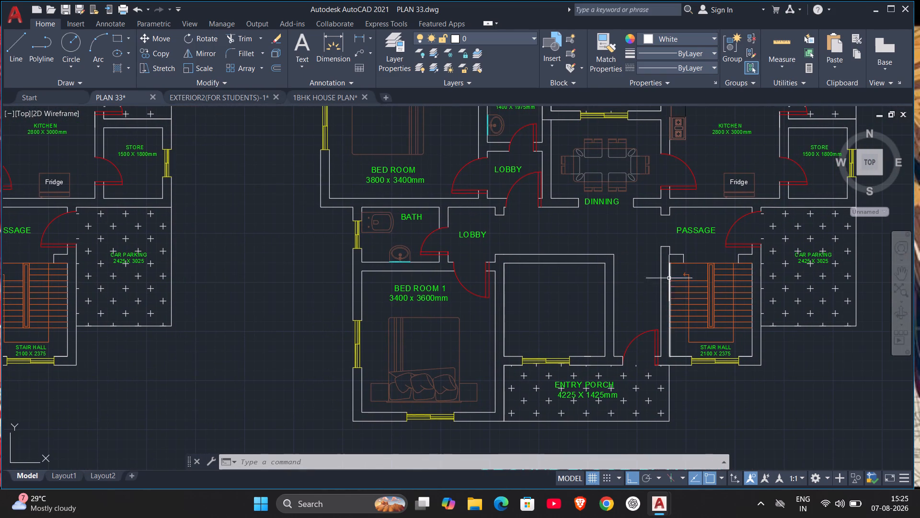
{"action": "scroll", "coordinate": [669, 278], "scroll_direction": "up", "scroll_amount": 1}
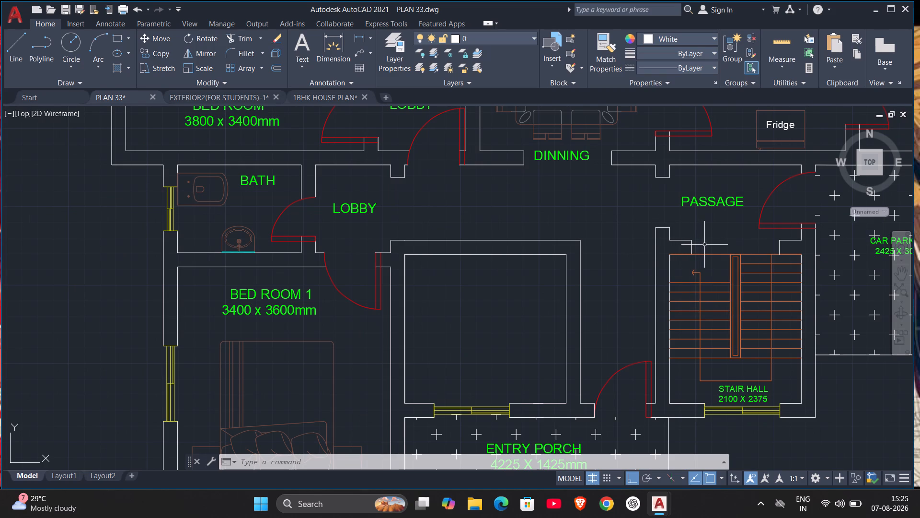
{"action": "scroll", "coordinate": [673, 240], "scroll_direction": "up", "scroll_amount": 1}
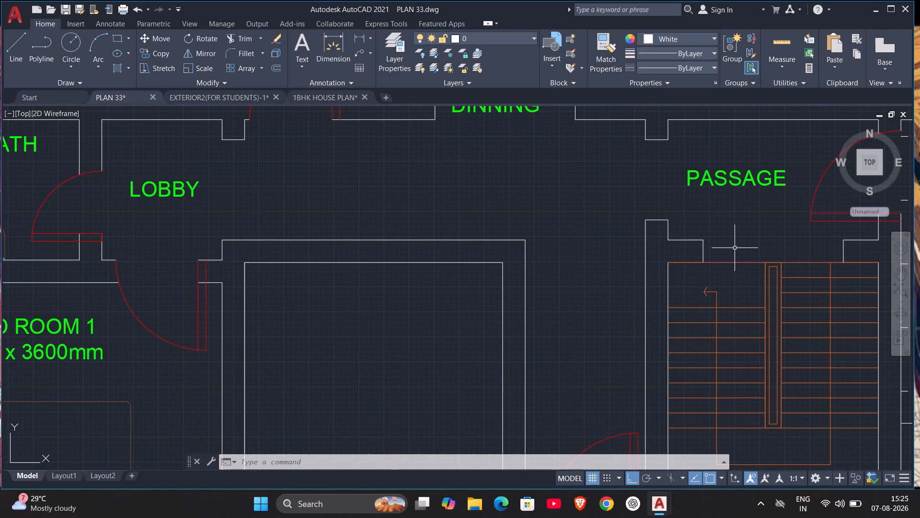
{"action": "key", "text": "l"}
{"action": "key", "text": "Return"}
{"action": "left_click", "coordinate": [665, 241]}
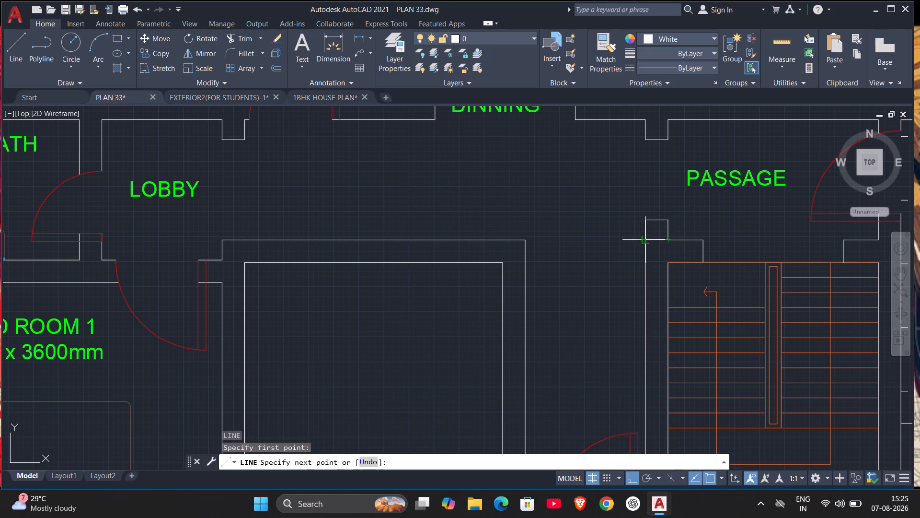
{"action": "left_click", "coordinate": [646, 240]}
{"action": "key", "text": "Escape"}
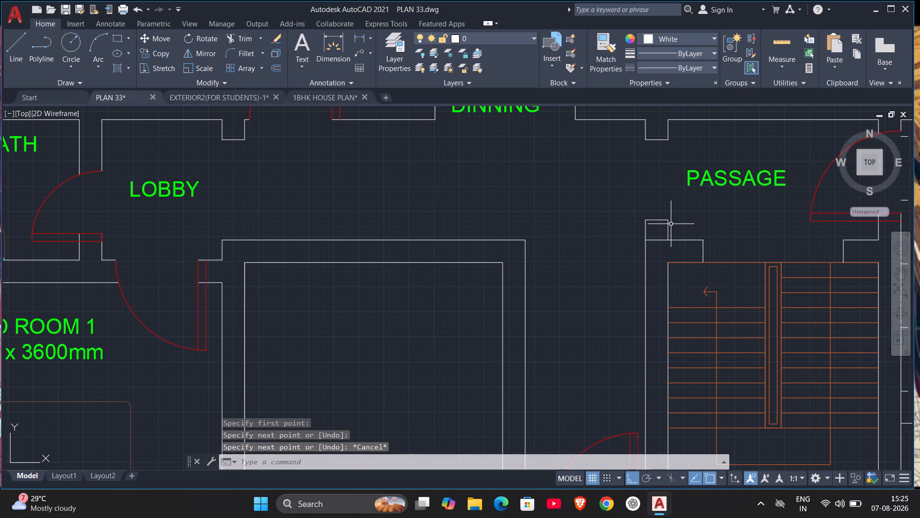
Trim away the wall stub projecting into the passage above the new line at the stair hall corner.
{"action": "type", "text": "TR"}
{"action": "key", "text": "Return"}
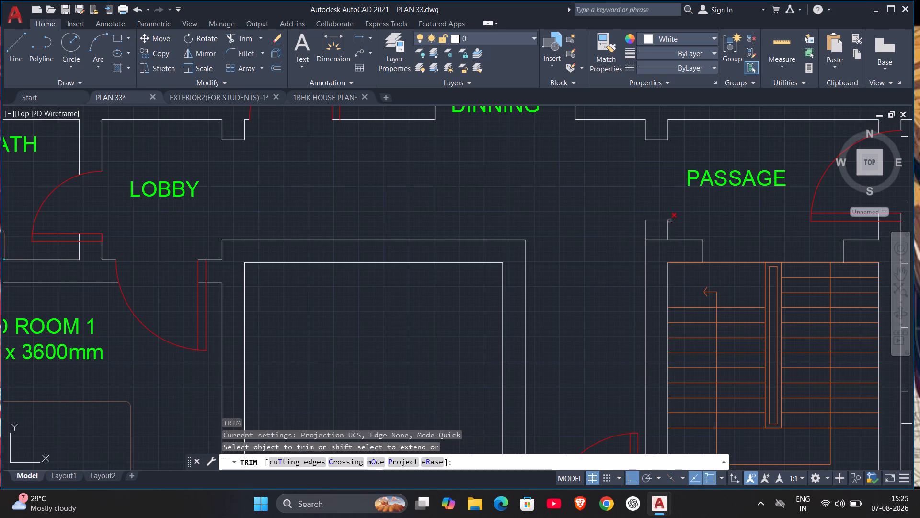
{"action": "left_click", "coordinate": [669, 221]}
{"action": "left_click", "coordinate": [667, 227]}
{"action": "left_click_drag", "start_coordinate": [644, 228], "coordinate": [649, 228]}
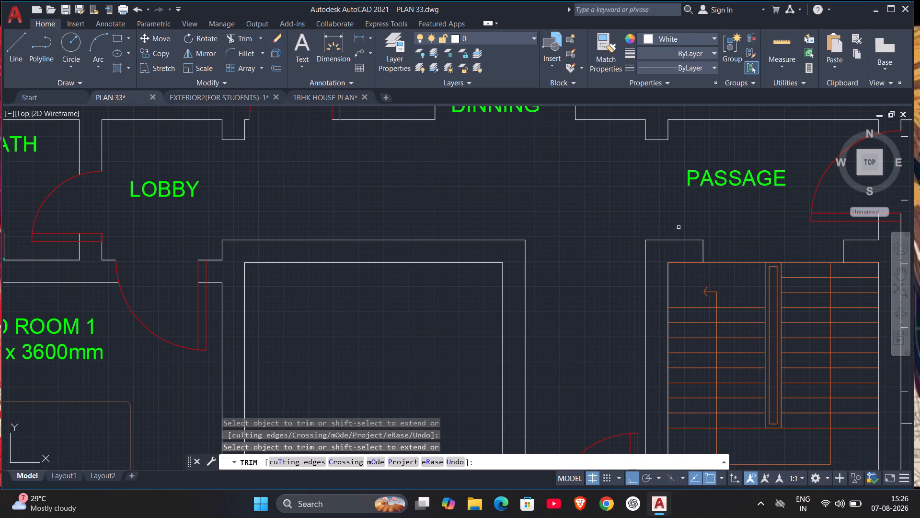
{"action": "key", "text": "Escape"}
Close the stair hall opening toward the passage with two horizontal lines along the inner and outer wall faces.
{"action": "middle_click_drag", "start_coordinate": [694, 228], "coordinate": [583, 237]}
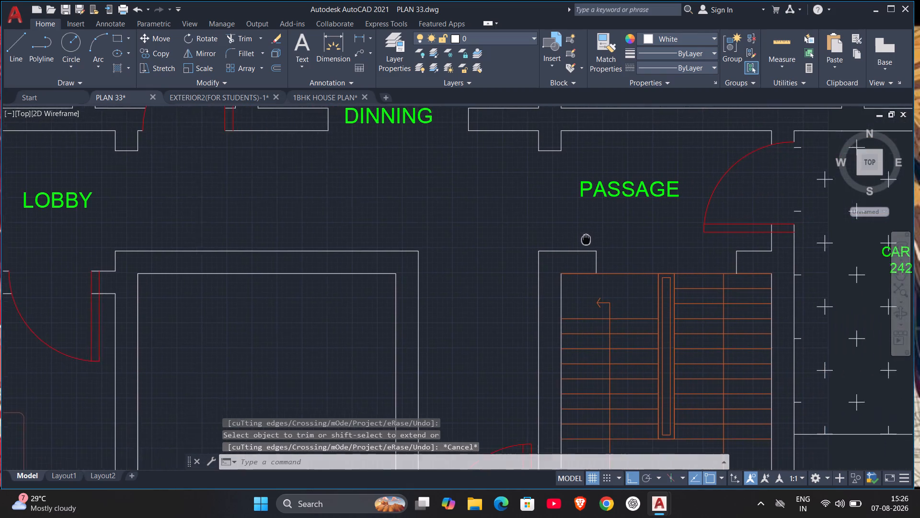
{"action": "middle_click_drag", "start_coordinate": [583, 237], "coordinate": [527, 189]}
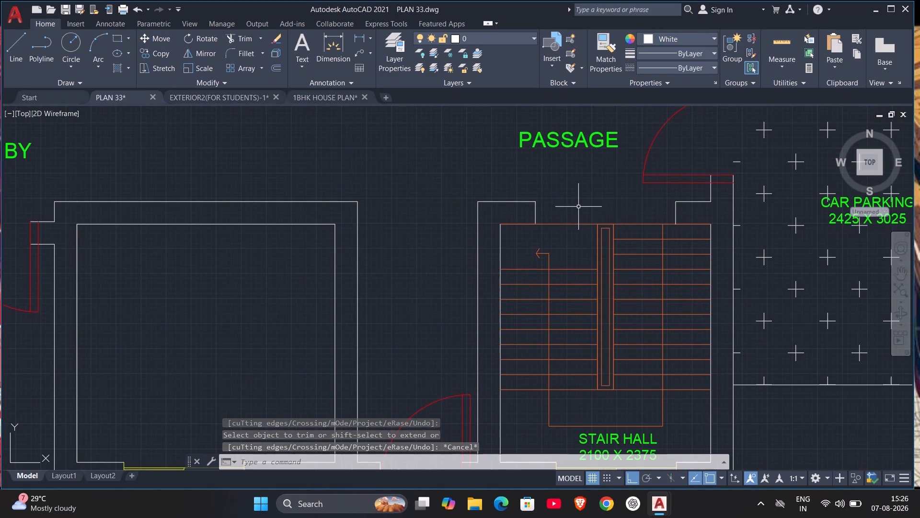
{"action": "key", "text": "l"}
{"action": "key", "text": "Return"}
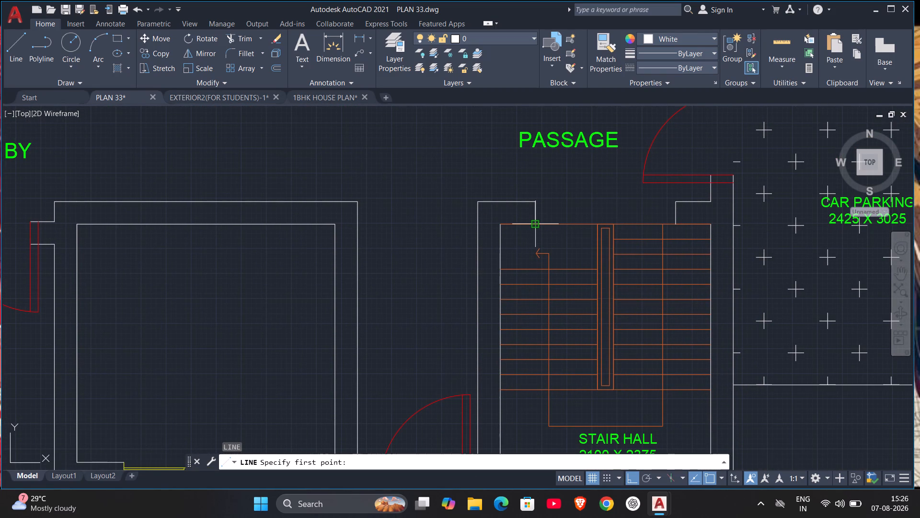
{"action": "left_click", "coordinate": [537, 222]}
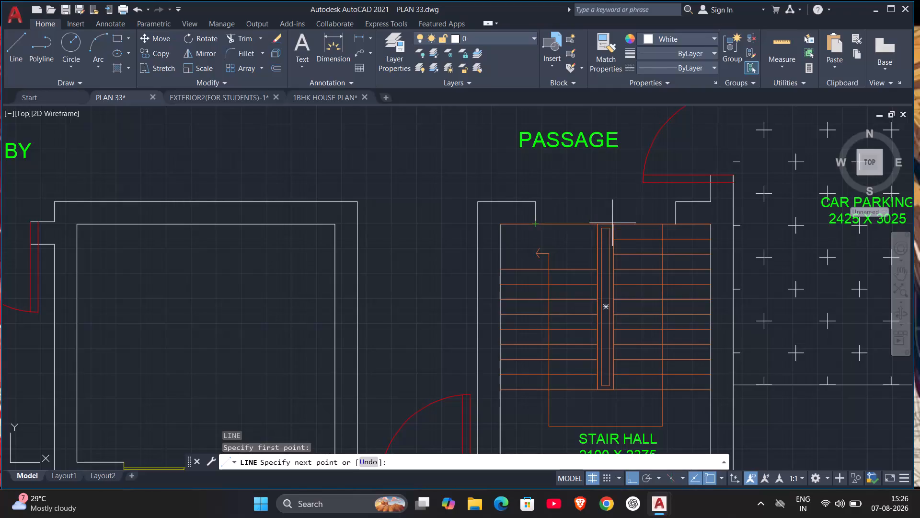
{"action": "left_click", "coordinate": [677, 223]}
{"action": "key", "text": "Escape"}
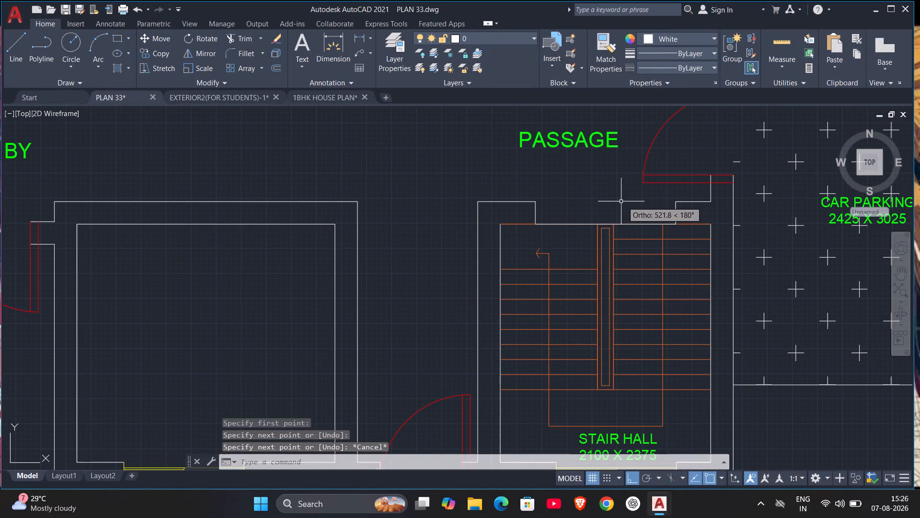
{"action": "key", "text": "space"}
{"action": "left_click", "coordinate": [533, 202]}
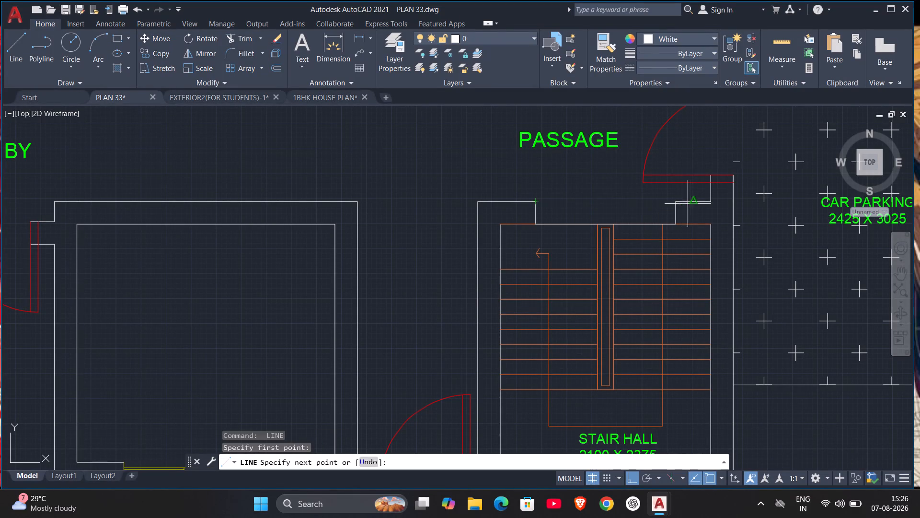
{"action": "left_click", "coordinate": [674, 205]}
{"action": "key", "text": "Escape"}
Trim the stair's right flight above its first tread: the rail-side edge, the walk line and the remaining top edge.
{"action": "scroll", "coordinate": [660, 234], "scroll_direction": "down", "scroll_amount": 1}
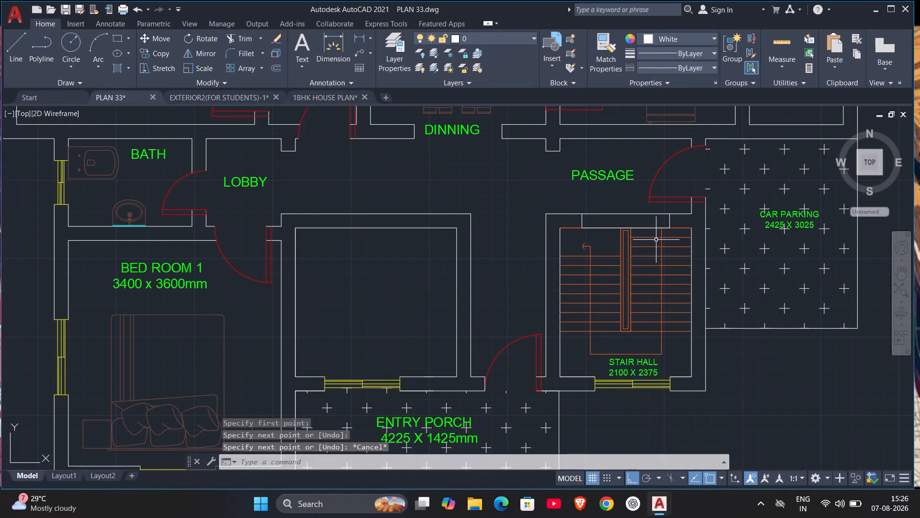
{"action": "scroll", "coordinate": [655, 239], "scroll_direction": "up", "scroll_amount": 2}
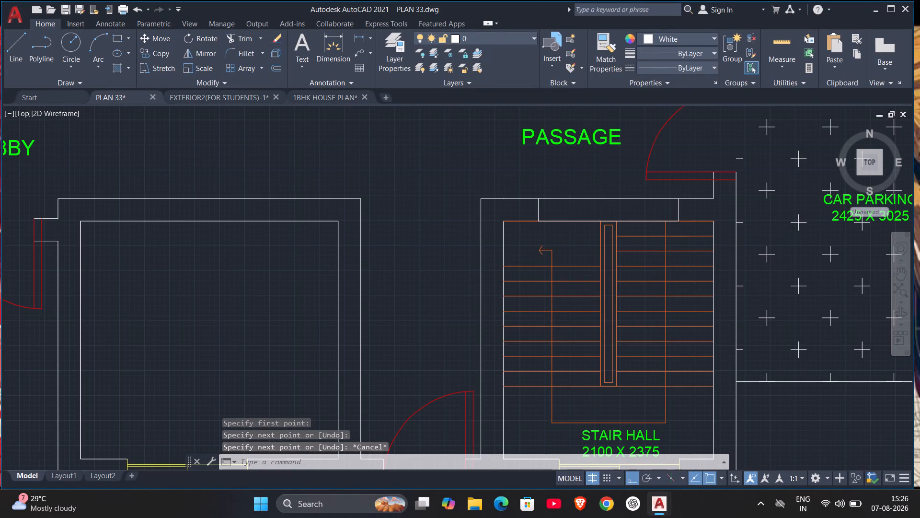
{"action": "scroll", "coordinate": [655, 239], "scroll_direction": "down", "scroll_amount": 1}
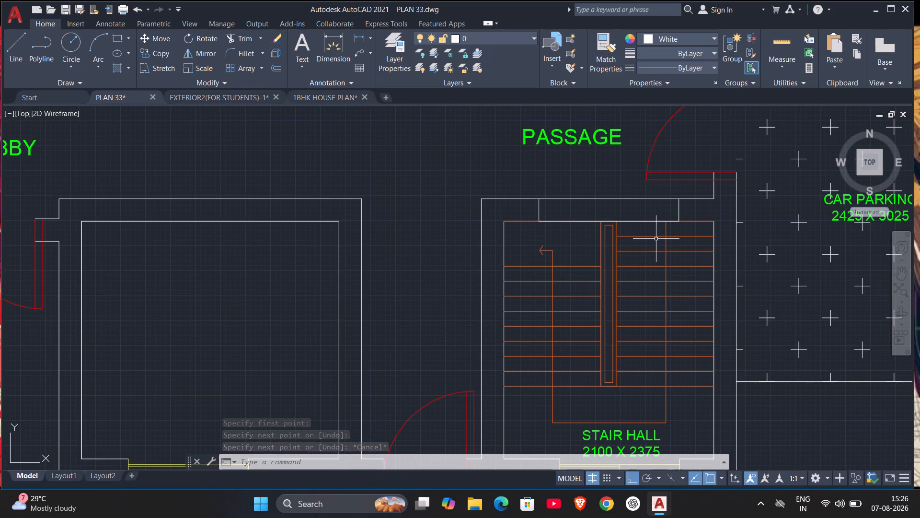
{"action": "scroll", "coordinate": [656, 239], "scroll_direction": "up", "scroll_amount": 1}
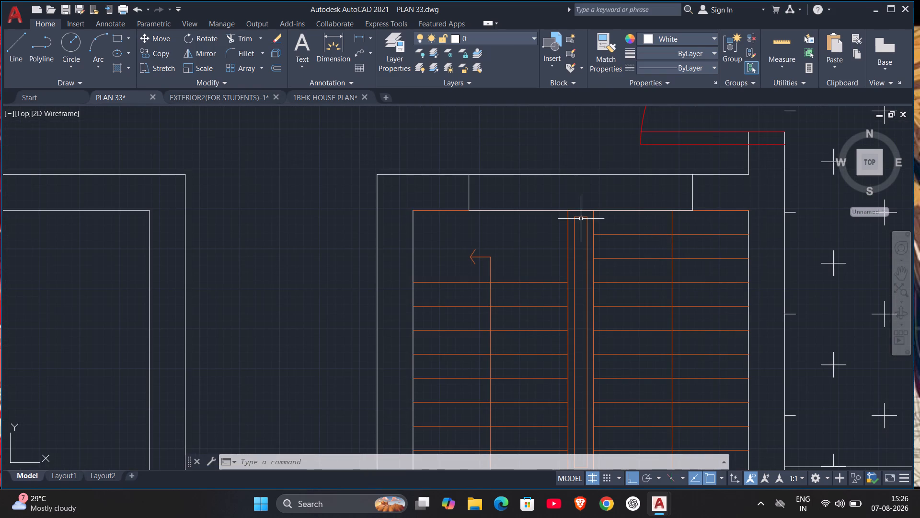
{"action": "type", "text": "TR"}
{"action": "key", "text": "Return"}
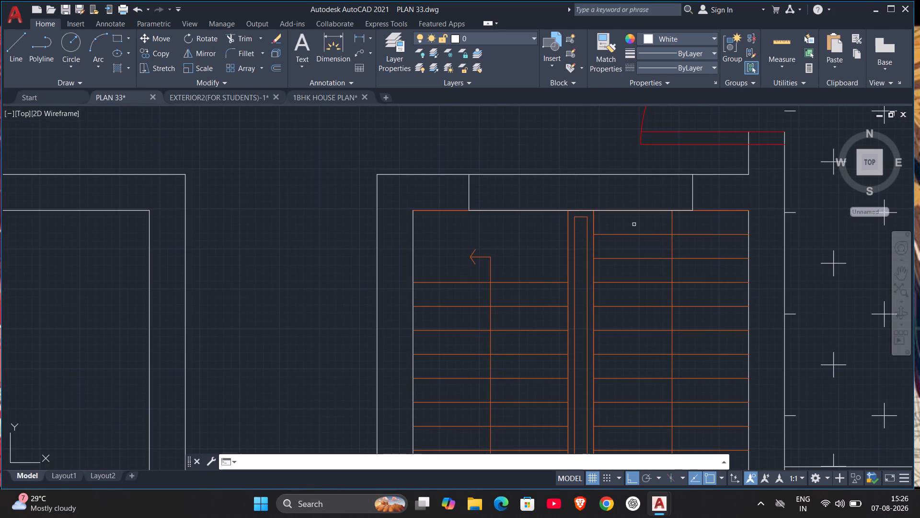
{"action": "left_click", "coordinate": [594, 227]}
{"action": "left_click", "coordinate": [594, 227]}
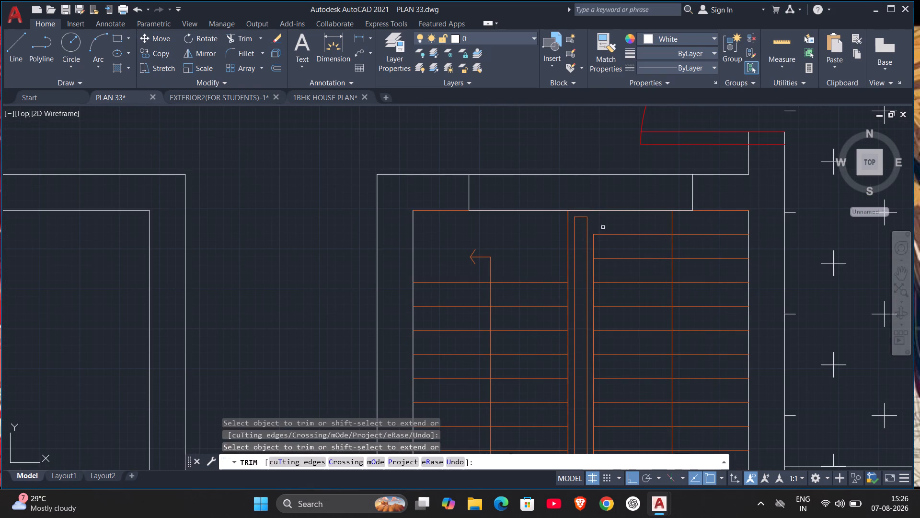
{"action": "left_click", "coordinate": [675, 224]}
{"action": "left_click", "coordinate": [668, 229]}
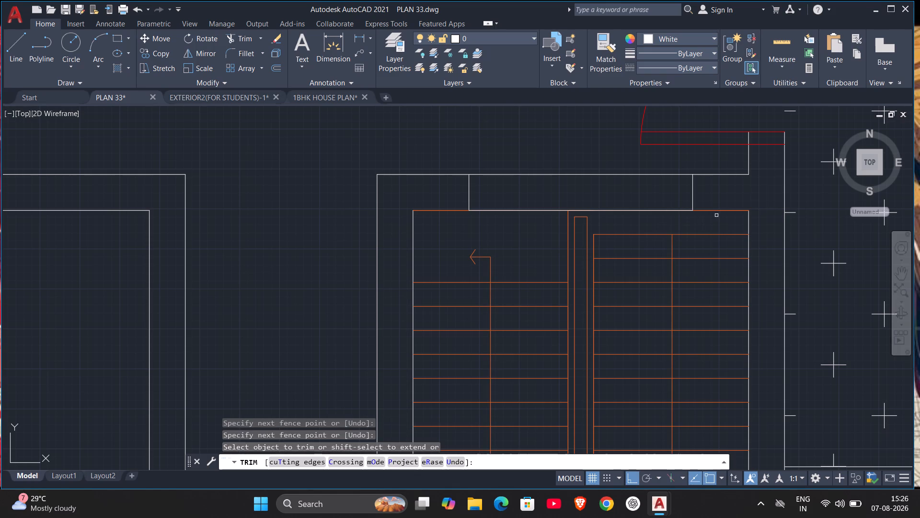
{"action": "left_click", "coordinate": [717, 211]}
{"action": "left_click", "coordinate": [727, 209]}
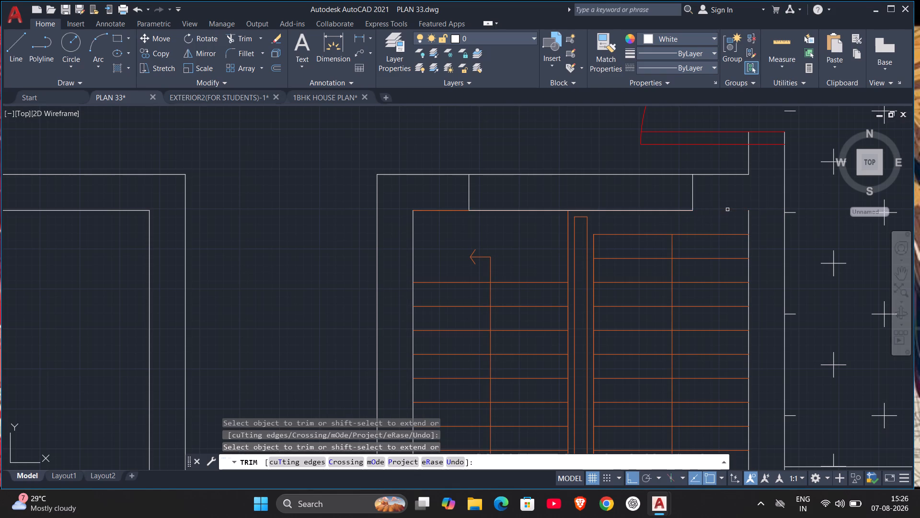
Trim away the topmost tread line of the stair's right flight and the walk line and rail-side stubs above the next tread.
{"action": "left_click", "coordinate": [711, 235]}
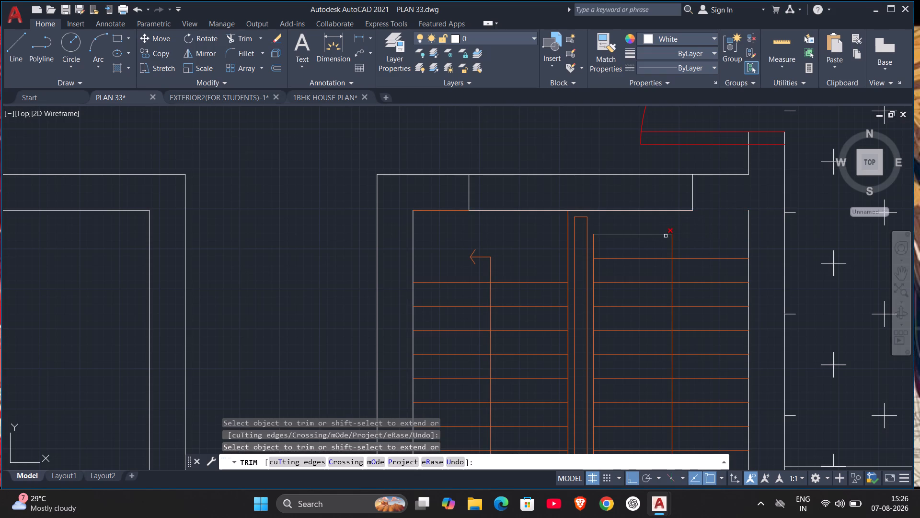
{"action": "left_click", "coordinate": [654, 236]}
{"action": "left_click", "coordinate": [674, 241]}
{"action": "left_click", "coordinate": [677, 239]}
{"action": "left_click_drag", "start_coordinate": [664, 239], "coordinate": [663, 239]}
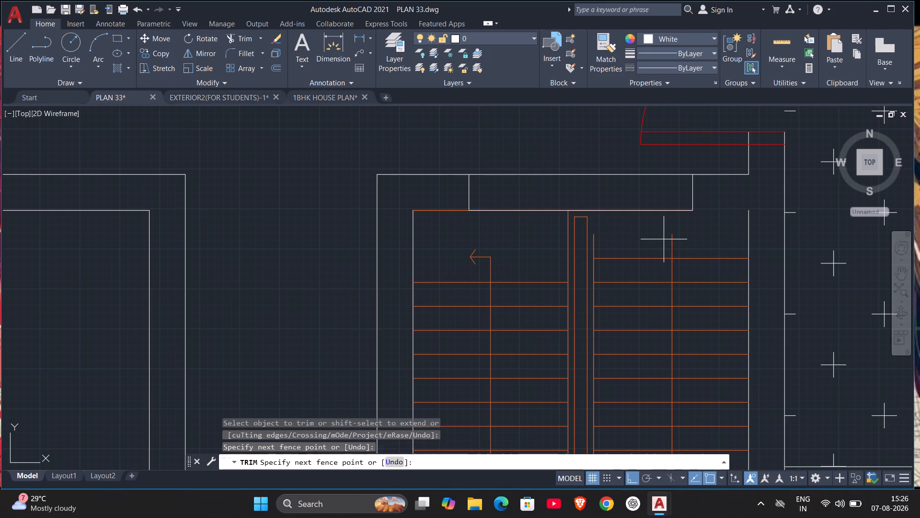
{"action": "left_click_drag", "start_coordinate": [663, 239], "coordinate": [676, 244]}
{"action": "left_click", "coordinate": [676, 244]}
{"action": "left_click", "coordinate": [591, 247]}
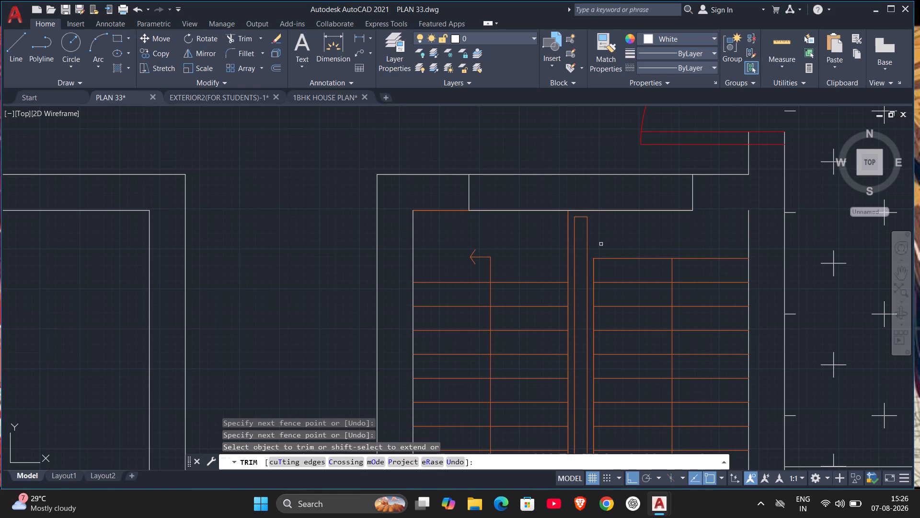
{"action": "scroll", "coordinate": [666, 235], "scroll_direction": "down", "scroll_amount": 1}
{"action": "middle_click_drag", "start_coordinate": [665, 237], "coordinate": [660, 240]}
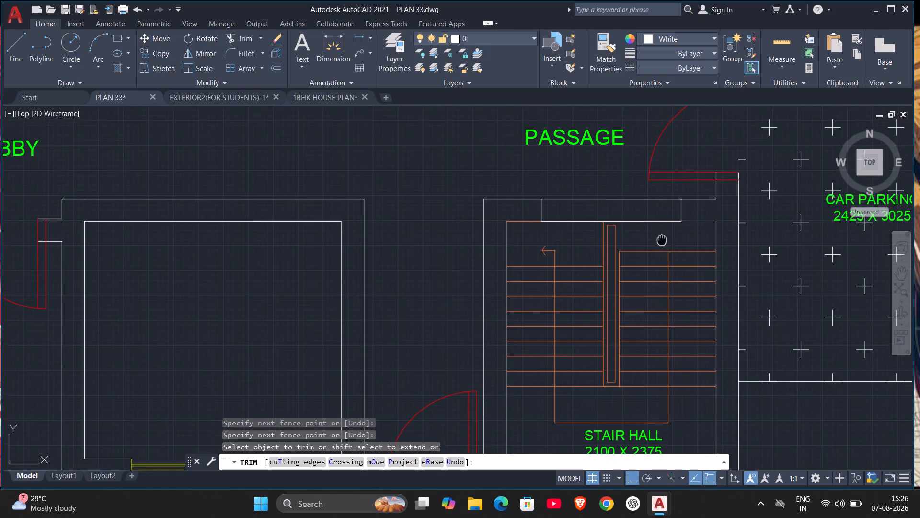
{"action": "middle_click_drag", "start_coordinate": [660, 240], "coordinate": [625, 254]}
{"action": "key", "text": "Escape"}
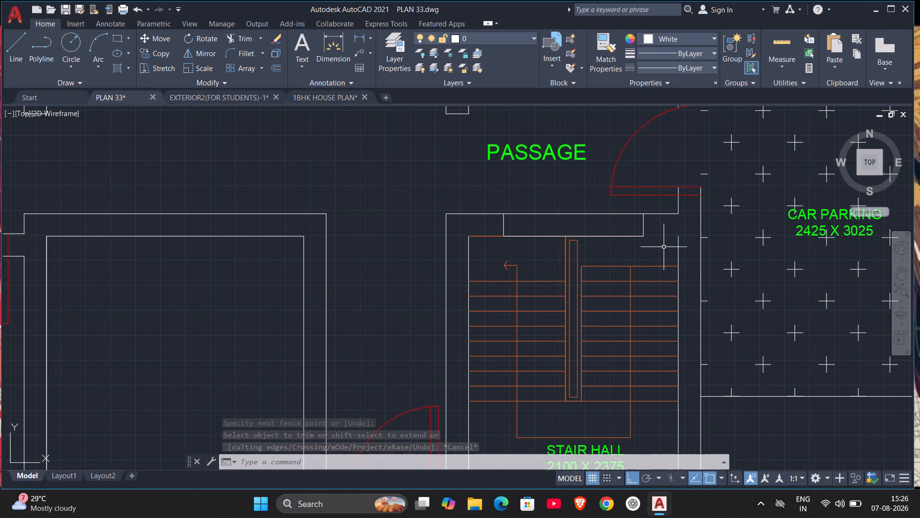
Trim away the short vertical line crossing the stair hall's passage-side wall near its car parking end.
{"action": "scroll", "coordinate": [654, 247], "scroll_direction": "up", "scroll_amount": 1}
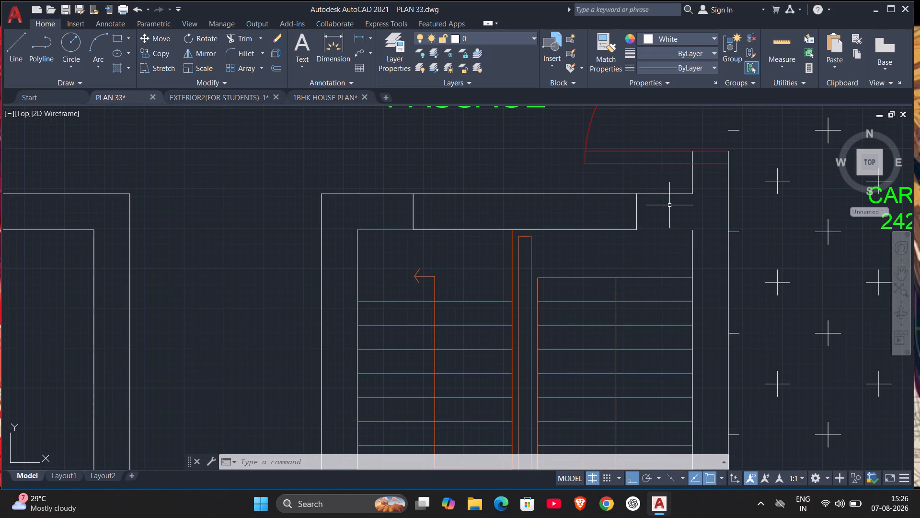
{"action": "key", "text": "t"}
{"action": "key", "text": "r"}
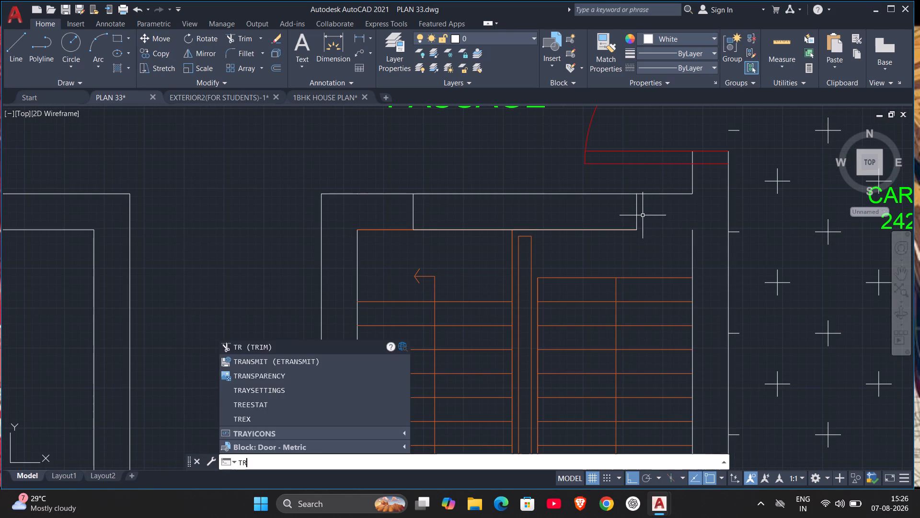
{"action": "key", "text": "Return"}
{"action": "left_click", "coordinate": [634, 214]}
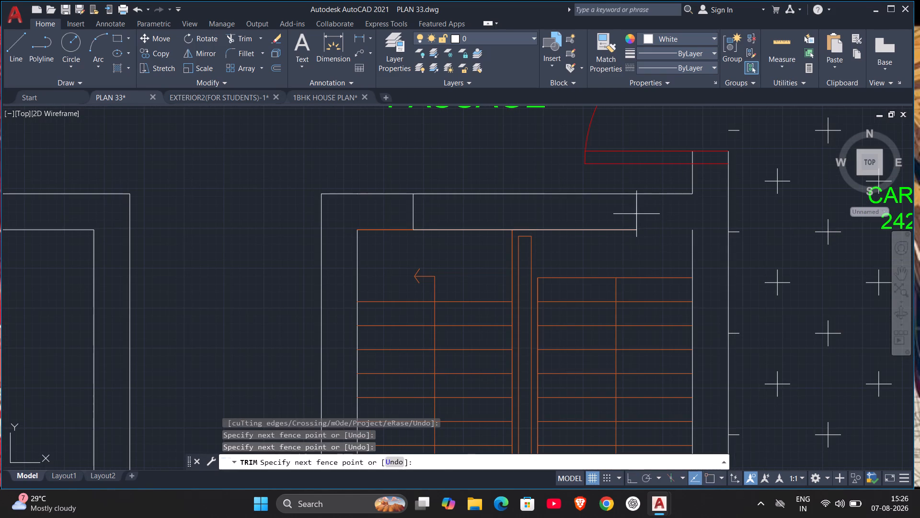
{"action": "left_click_drag", "start_coordinate": [644, 214], "coordinate": [651, 214]}
{"action": "key", "text": "Escape"}
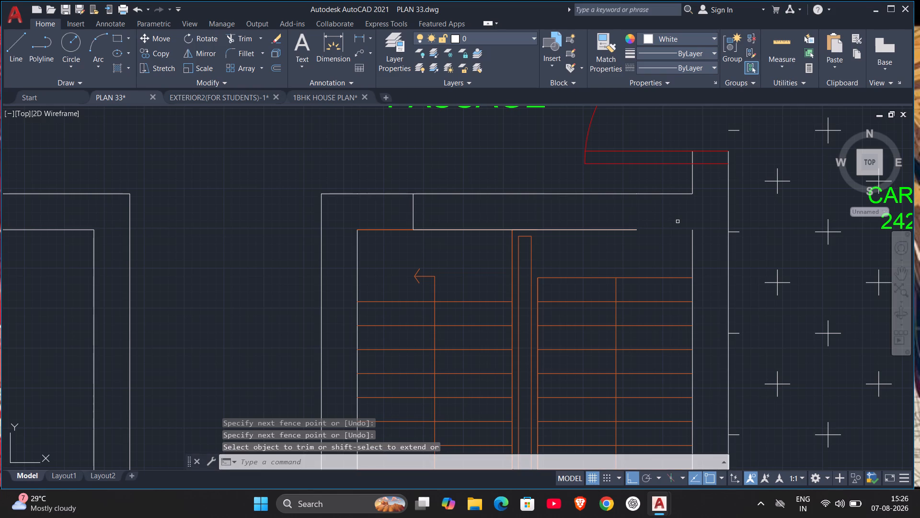
Draw a line continuing the passage wall's inner face to the stair hall's car-parking-side wall.
{"action": "key", "text": "l"}
{"action": "key", "text": "Return"}
{"action": "left_click", "coordinate": [636, 231]}
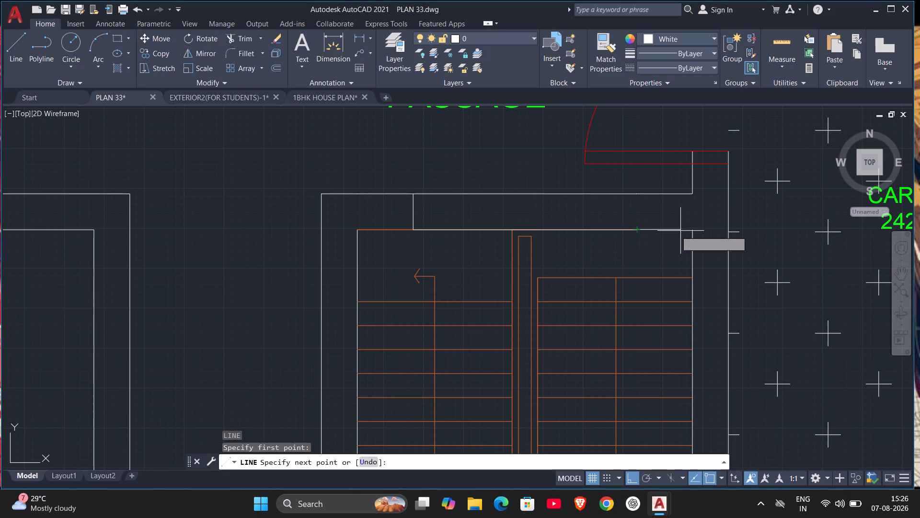
{"action": "left_click", "coordinate": [692, 229]}
{"action": "key", "text": "Escape"}
Erase the CAR PARKING label and the cross hatch from the parking area beside the stair hall.
{"action": "scroll", "coordinate": [717, 231], "scroll_direction": "down", "scroll_amount": 1}
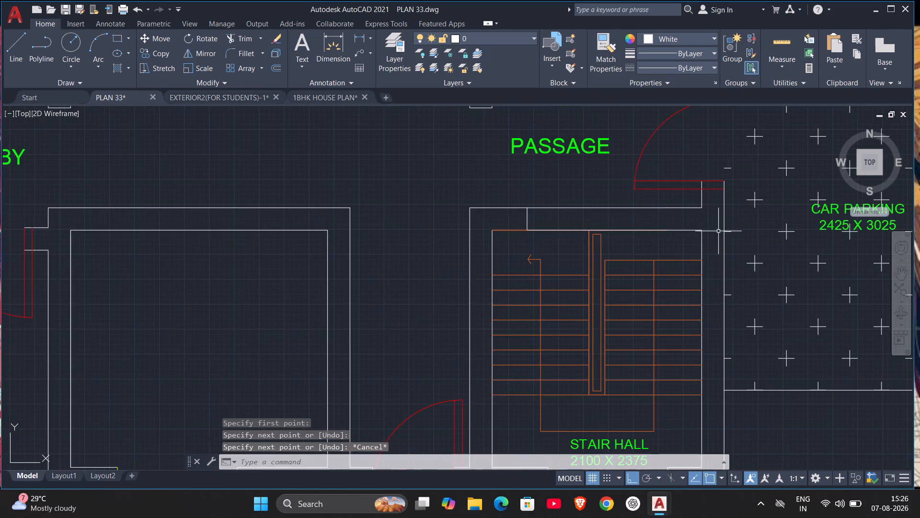
{"action": "scroll", "coordinate": [718, 232], "scroll_direction": "down", "scroll_amount": 2}
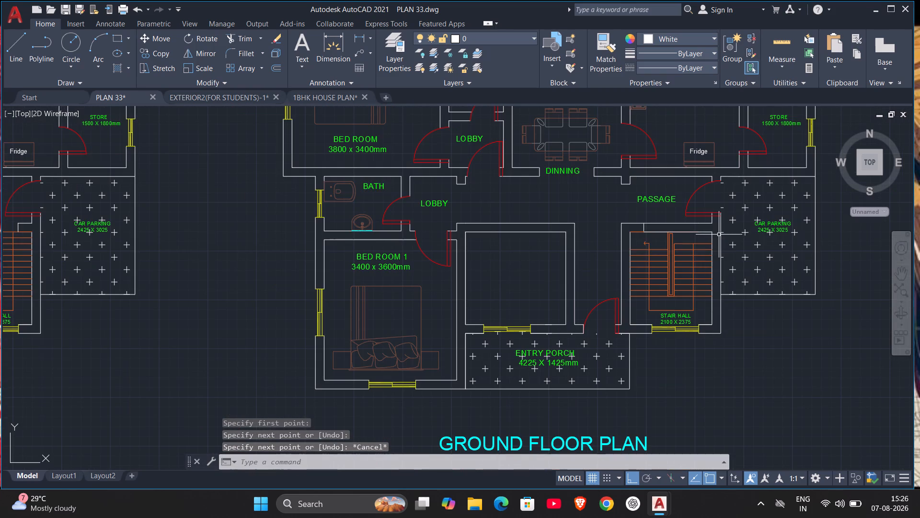
{"action": "middle_click_drag", "start_coordinate": [717, 235], "coordinate": [711, 236]}
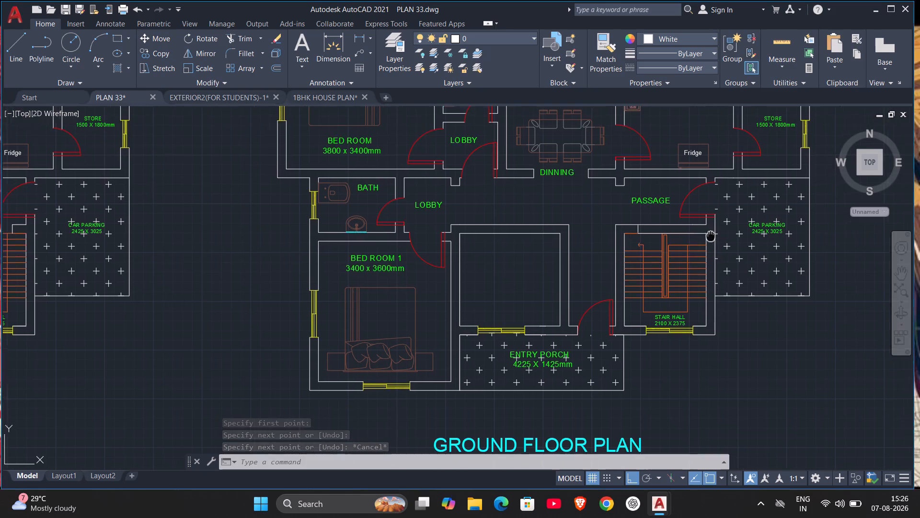
{"action": "middle_click_drag", "start_coordinate": [711, 236], "coordinate": [662, 244]}
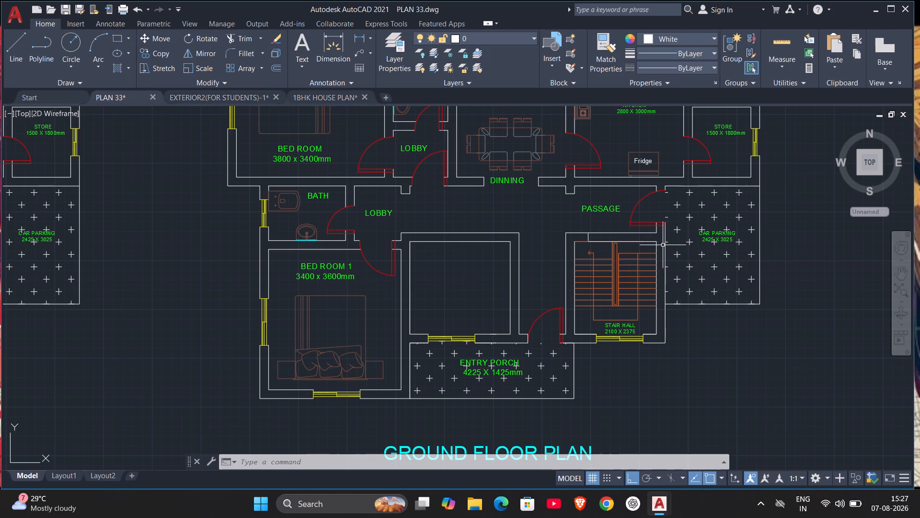
{"action": "left_click", "coordinate": [713, 234]}
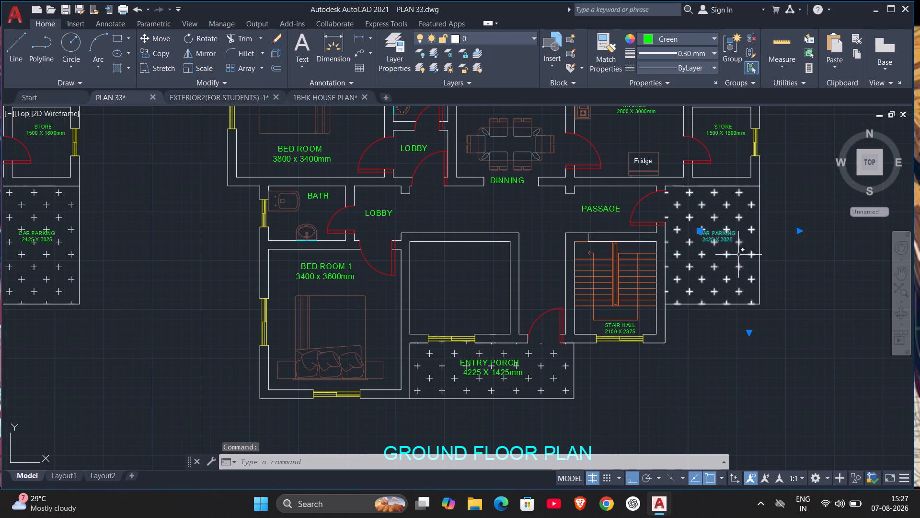
{"action": "key", "text": "Delete"}
{"action": "left_click", "coordinate": [715, 218]}
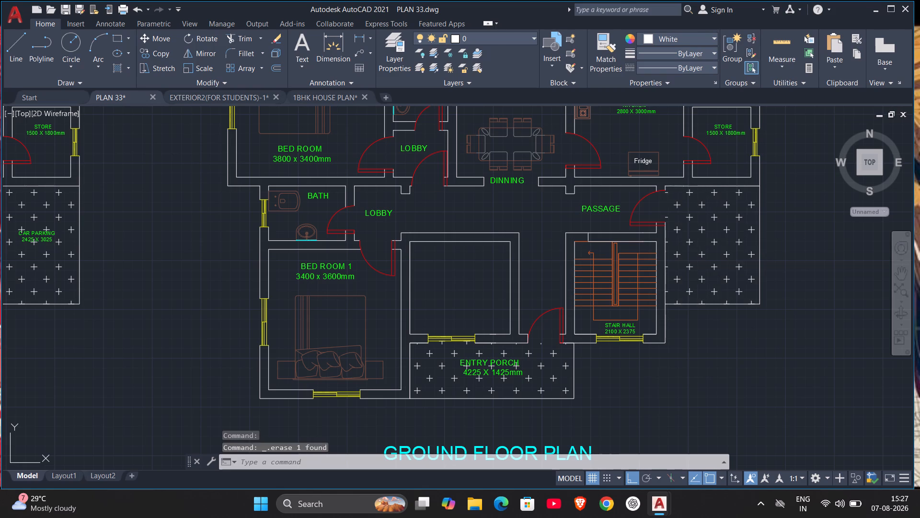
{"action": "key", "text": "Delete"}
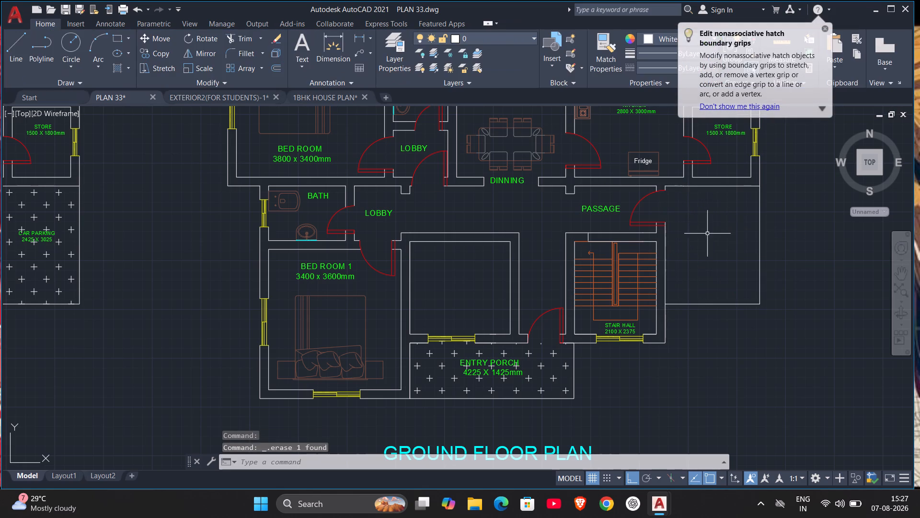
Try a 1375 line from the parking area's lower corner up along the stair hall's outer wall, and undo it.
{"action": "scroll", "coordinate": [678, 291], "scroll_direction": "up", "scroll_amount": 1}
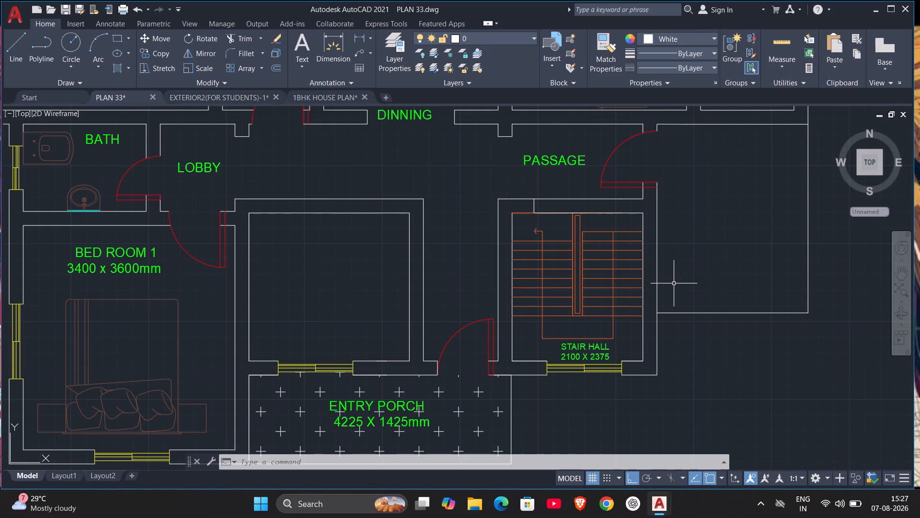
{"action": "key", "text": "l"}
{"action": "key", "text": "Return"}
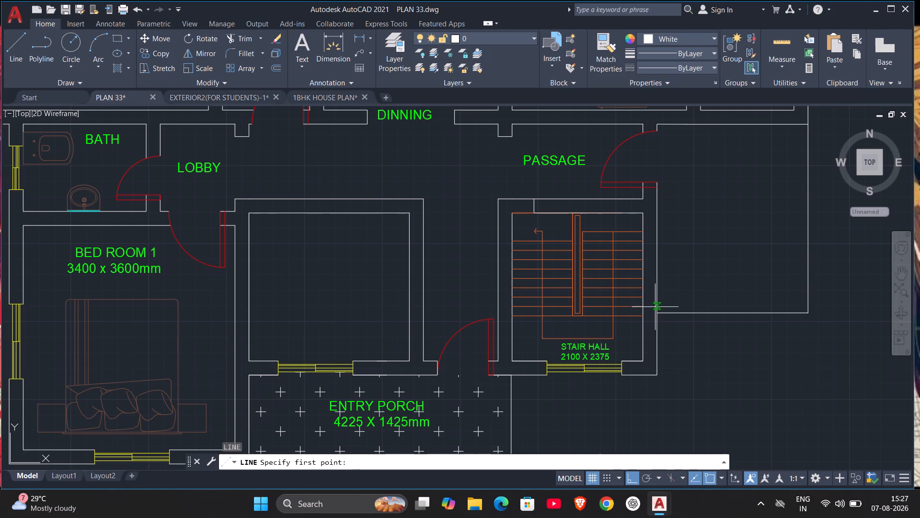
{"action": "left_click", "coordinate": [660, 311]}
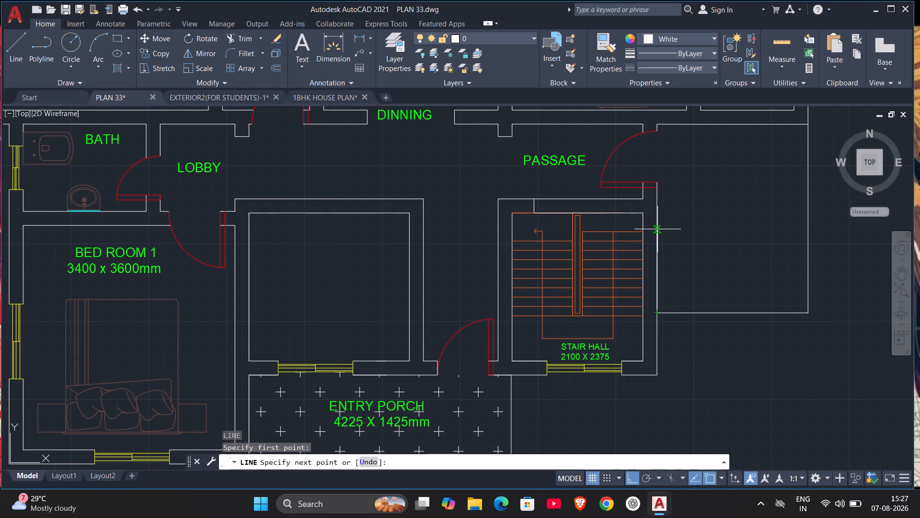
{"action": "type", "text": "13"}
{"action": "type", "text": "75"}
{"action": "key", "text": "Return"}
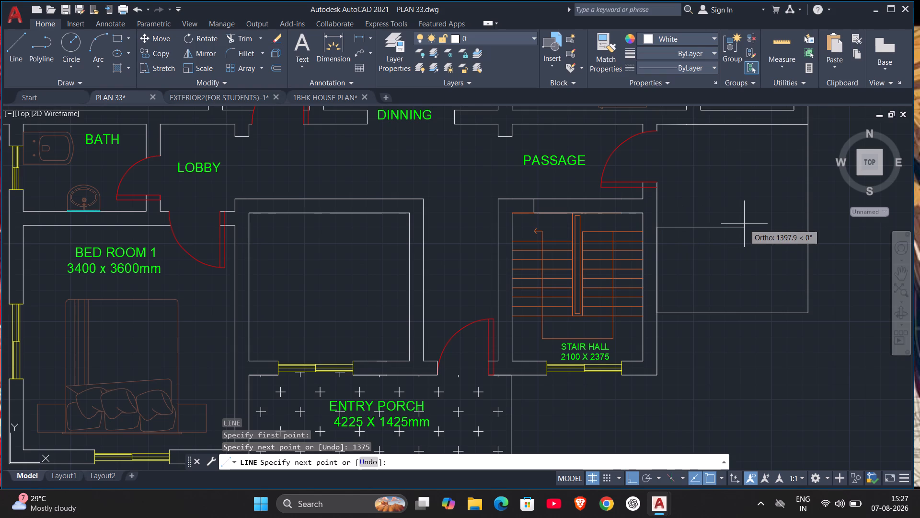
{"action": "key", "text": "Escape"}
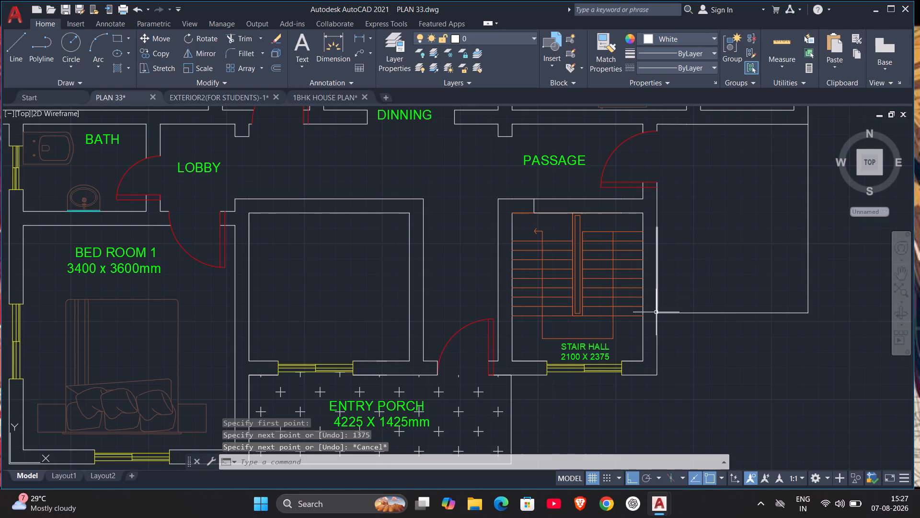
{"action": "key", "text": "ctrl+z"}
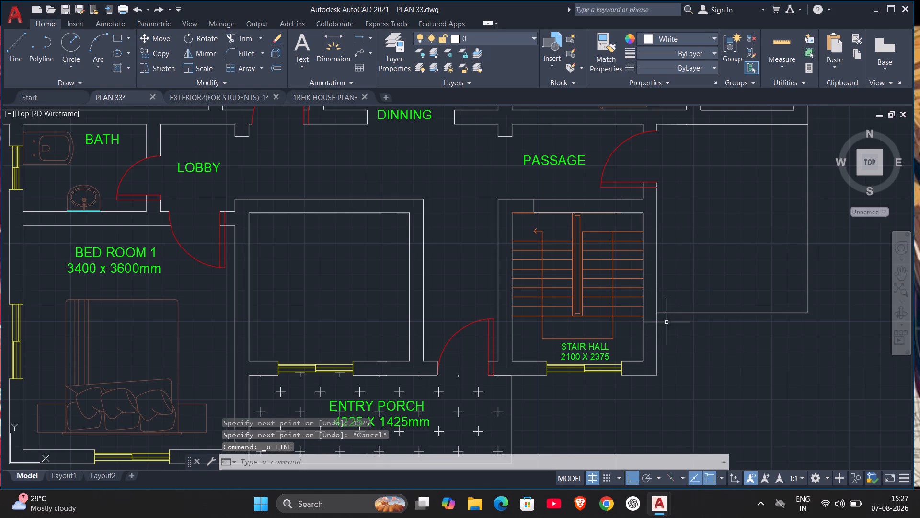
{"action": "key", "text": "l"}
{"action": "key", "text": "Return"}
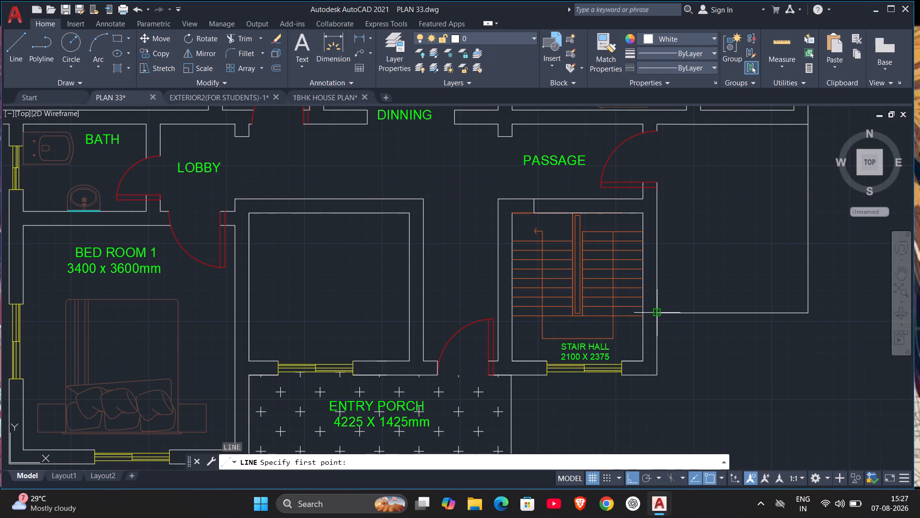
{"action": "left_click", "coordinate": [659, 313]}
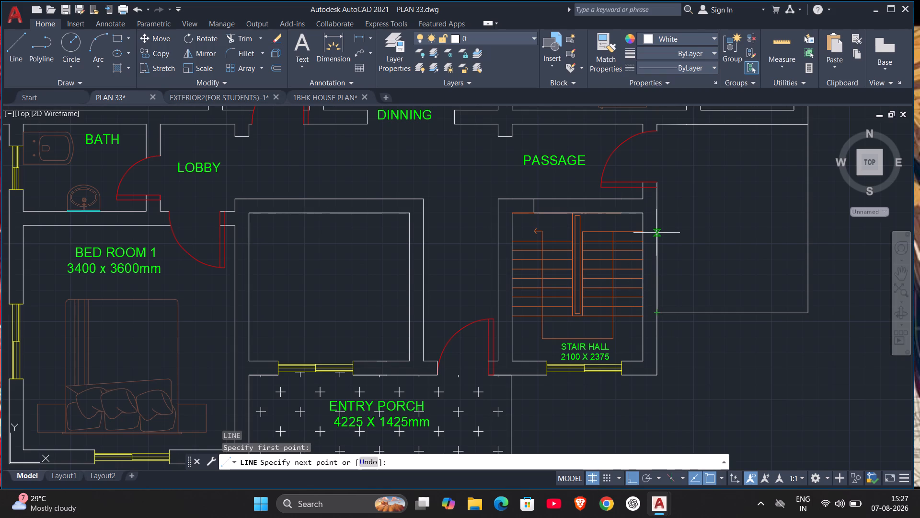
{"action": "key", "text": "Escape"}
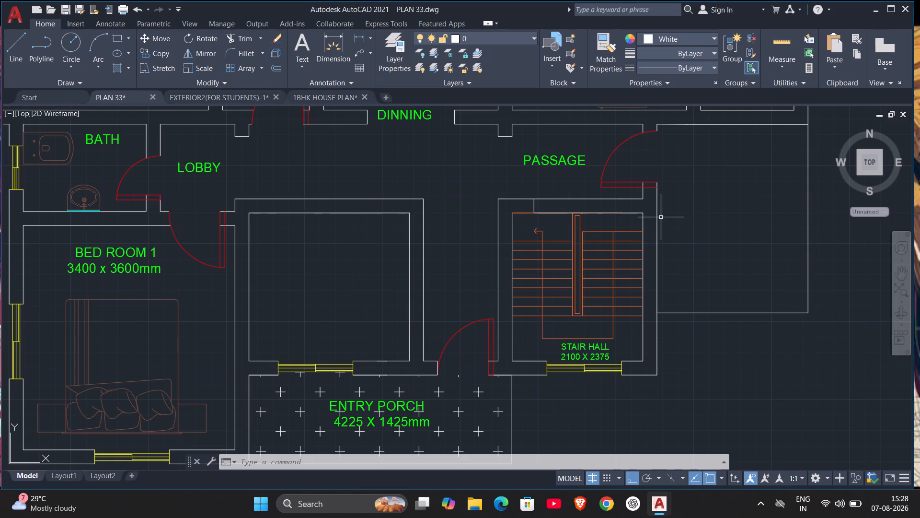
Draw a closed 2200 by 1375 room outline in the former parking area, starting on the stair hall's outer wall level with its inner top face.
{"action": "key", "text": "l"}
{"action": "key", "text": "Return"}
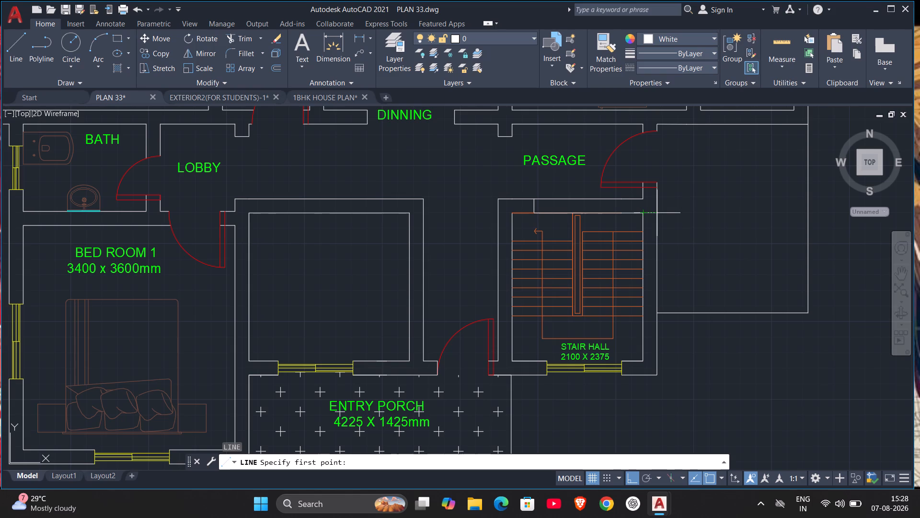
{"action": "left_click", "coordinate": [660, 213]}
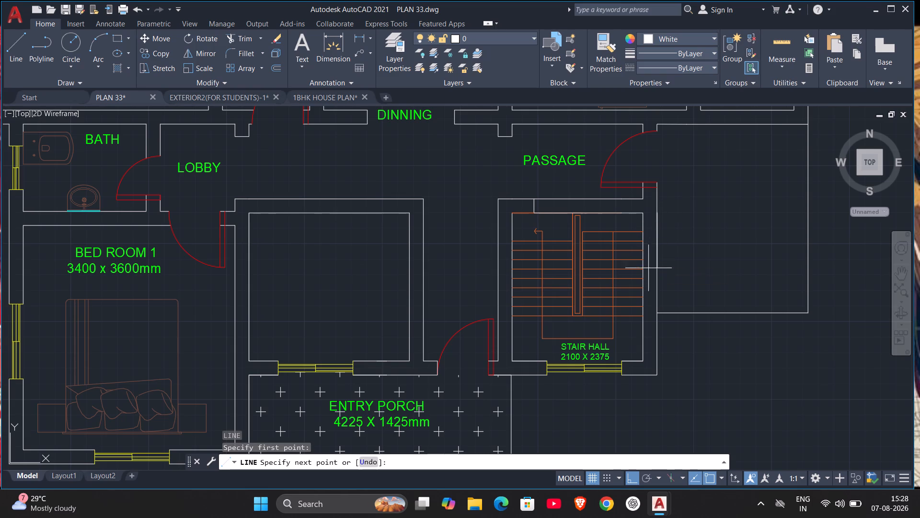
{"action": "type", "text": "1375"}
{"action": "key", "text": "Return"}
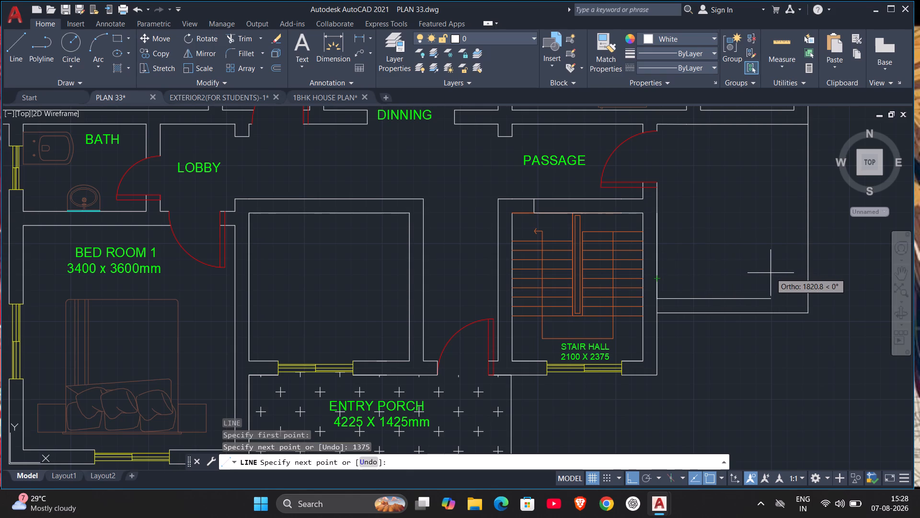
{"action": "type", "text": "22"}
{"action": "type", "text": "00"}
{"action": "key", "text": "Return"}
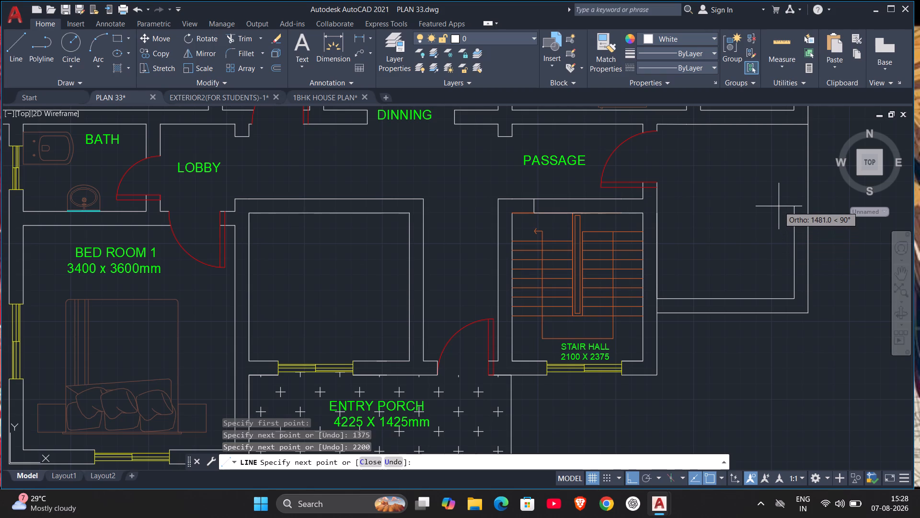
{"action": "type", "text": "1375"}
{"action": "key", "text": "Return"}
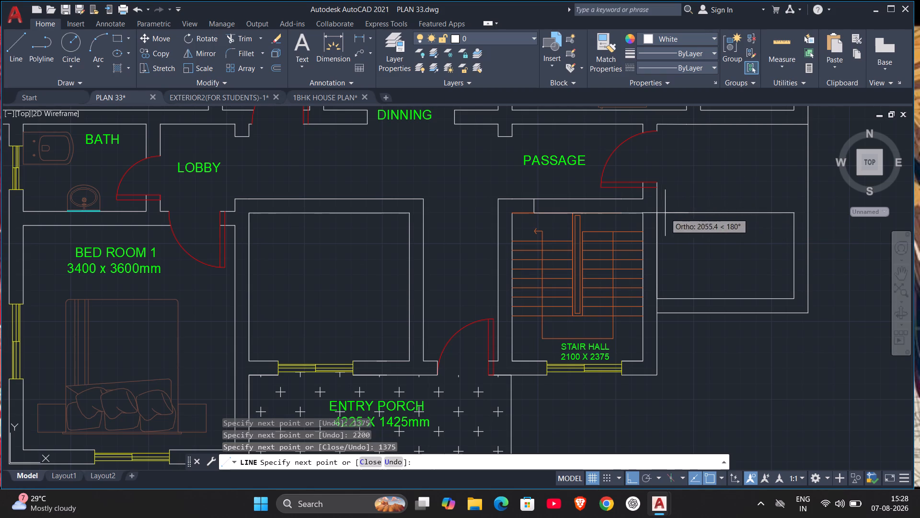
{"action": "left_click", "coordinate": [656, 213]}
{"action": "key", "text": "Escape"}
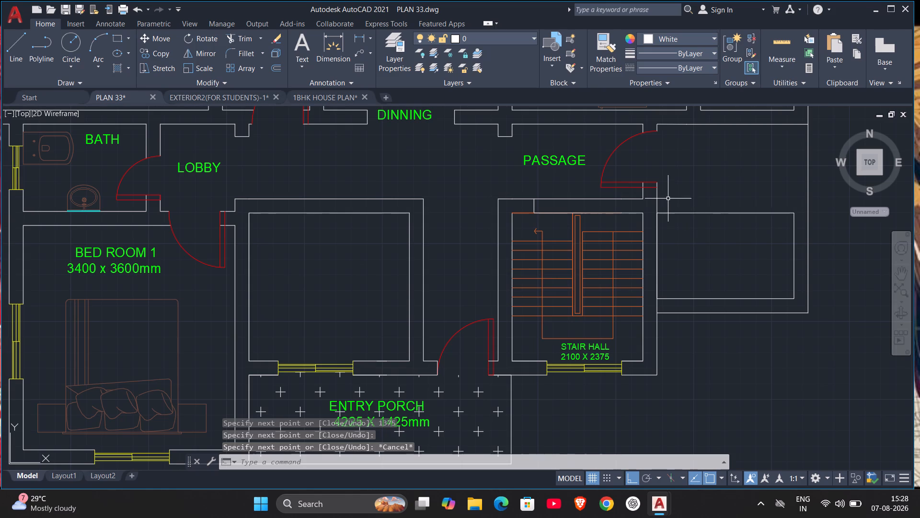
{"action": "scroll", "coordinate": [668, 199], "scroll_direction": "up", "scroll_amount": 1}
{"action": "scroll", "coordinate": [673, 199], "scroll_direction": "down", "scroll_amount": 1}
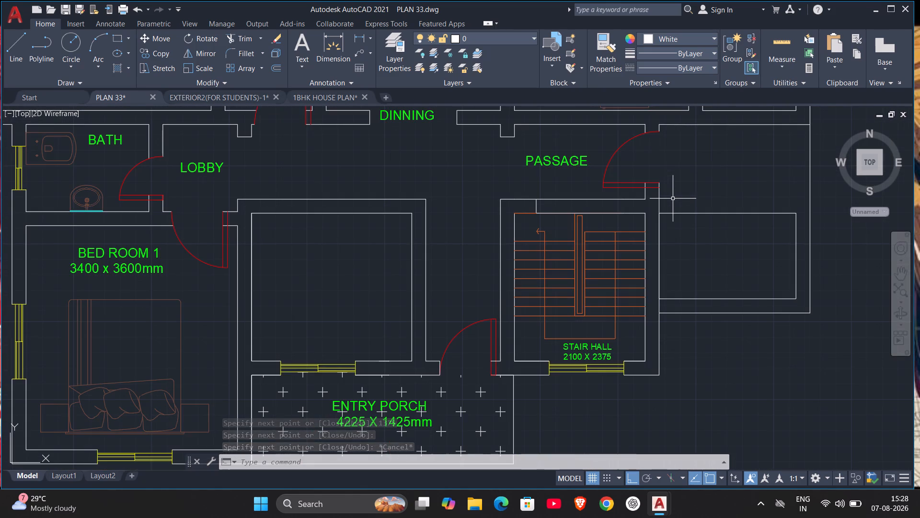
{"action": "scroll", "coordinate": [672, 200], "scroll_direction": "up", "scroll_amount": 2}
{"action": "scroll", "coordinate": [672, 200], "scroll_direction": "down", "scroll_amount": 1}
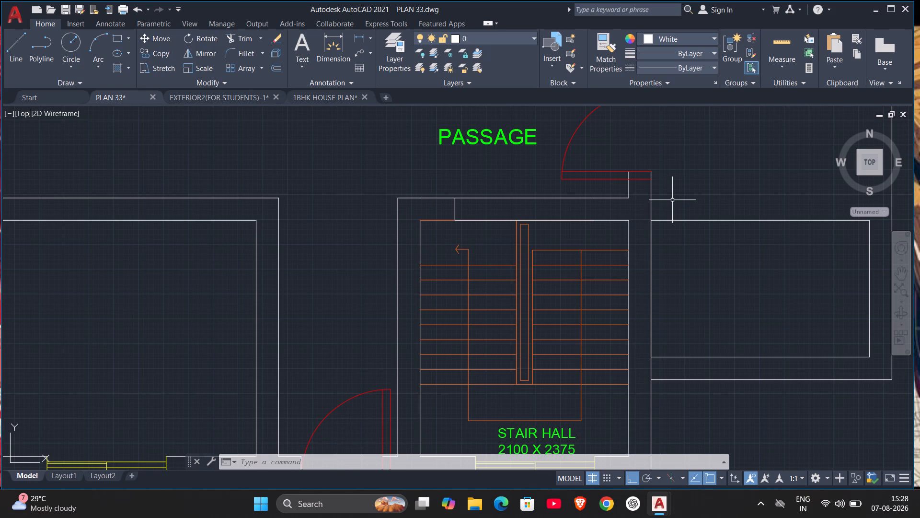
Trim away the two wall-line segments between the passage door's lower jamb and the walls below it.
{"action": "scroll", "coordinate": [672, 200], "scroll_direction": "down", "scroll_amount": 1}
{"action": "scroll", "coordinate": [672, 200], "scroll_direction": "up", "scroll_amount": 2}
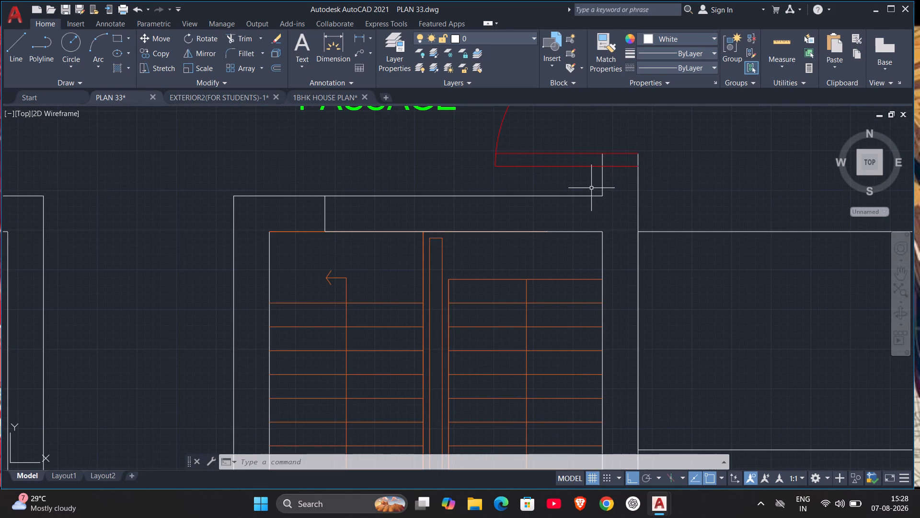
{"action": "type", "text": "TR"}
{"action": "key", "text": "Return"}
{"action": "left_click_drag", "start_coordinate": [592, 184], "coordinate": [680, 174]}
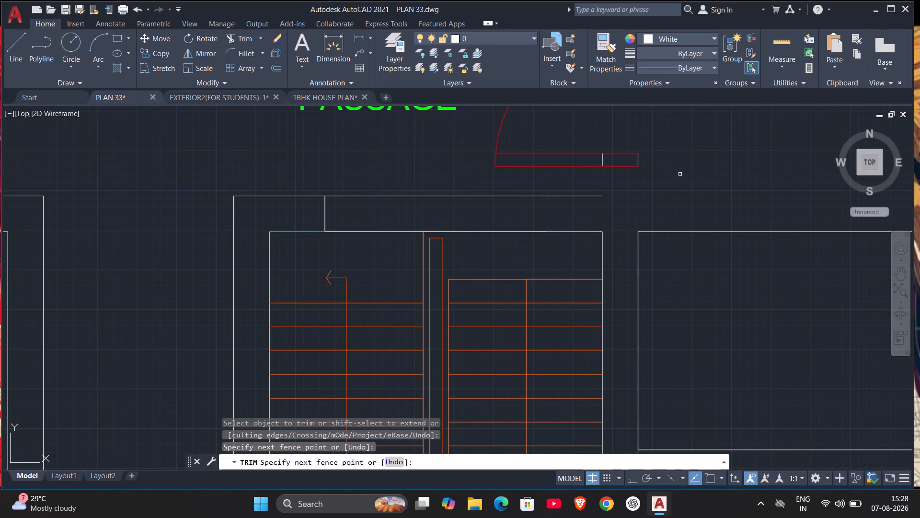
{"action": "key", "text": "grave"}
{"action": "scroll", "coordinate": [646, 201], "scroll_direction": "down", "scroll_amount": 3}
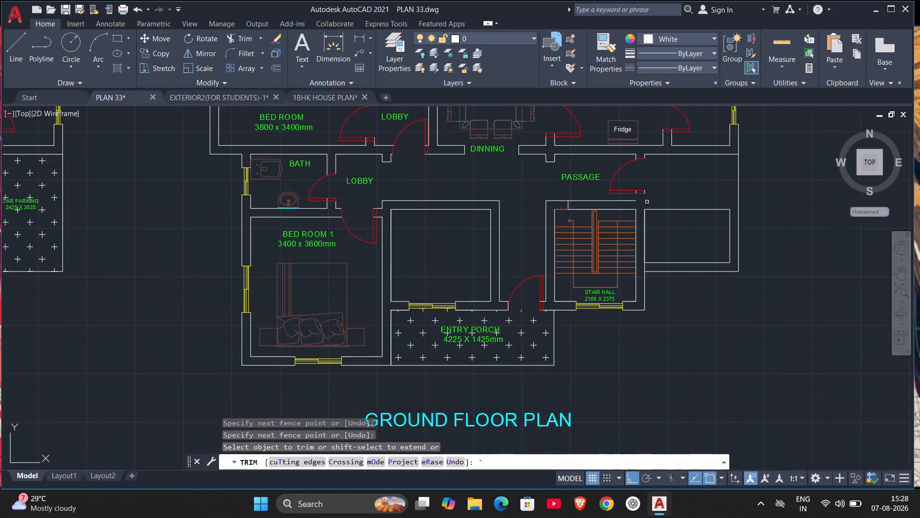
{"action": "key", "text": "Escape"}
Draw a line about 2650 long continuing the stair hall's passage-side outer wall face to the former parking area's far outer wall.
{"action": "key", "text": "grave"}
{"action": "key", "text": "l"}
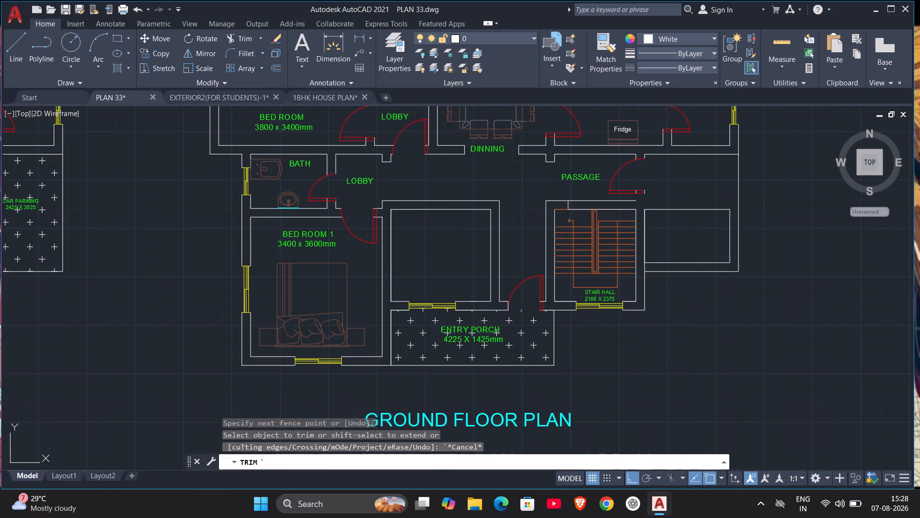
{"action": "key", "text": "Return"}
{"action": "scroll", "coordinate": [640, 201], "scroll_direction": "up", "scroll_amount": 2}
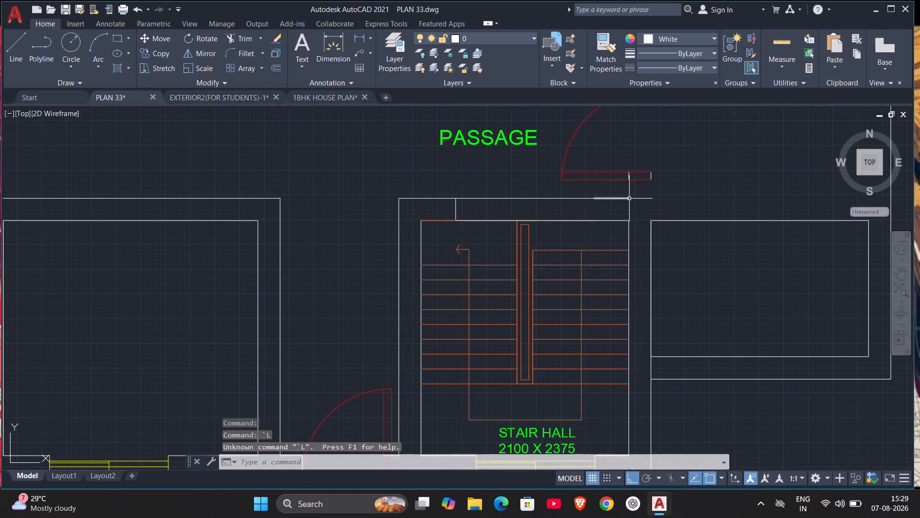
{"action": "key", "text": "Escape"}
{"action": "key", "text": "l"}
{"action": "key", "text": "Return"}
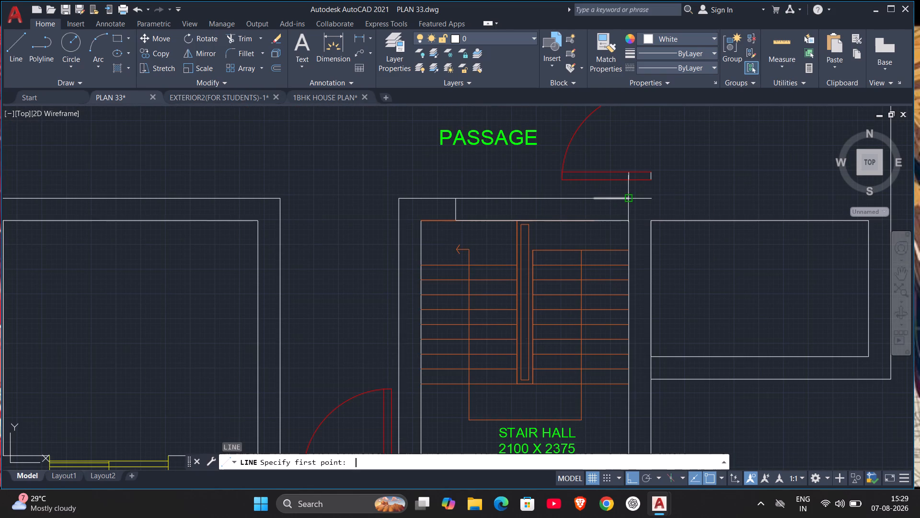
{"action": "left_click", "coordinate": [628, 199]}
{"action": "left_click", "coordinate": [630, 200]}
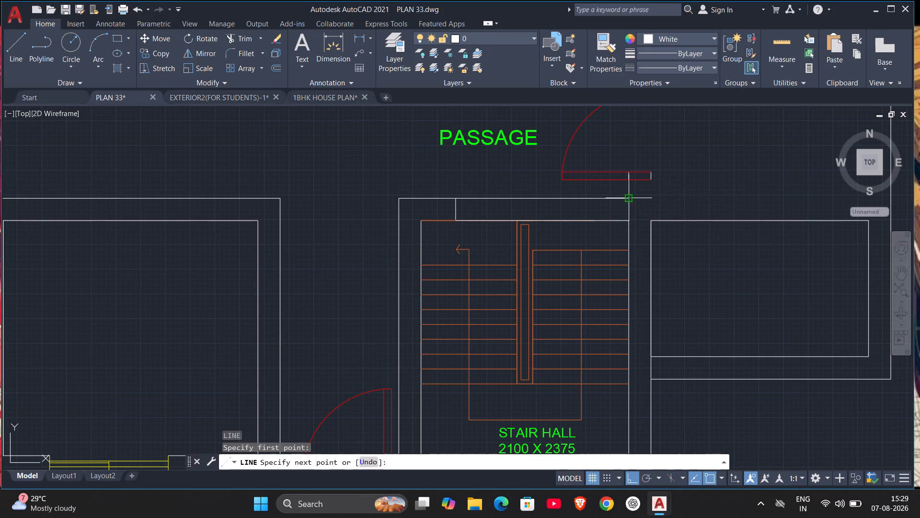
{"action": "scroll", "coordinate": [747, 184], "scroll_direction": "down", "scroll_amount": 3}
{"action": "scroll", "coordinate": [777, 190], "scroll_direction": "up", "scroll_amount": 3}
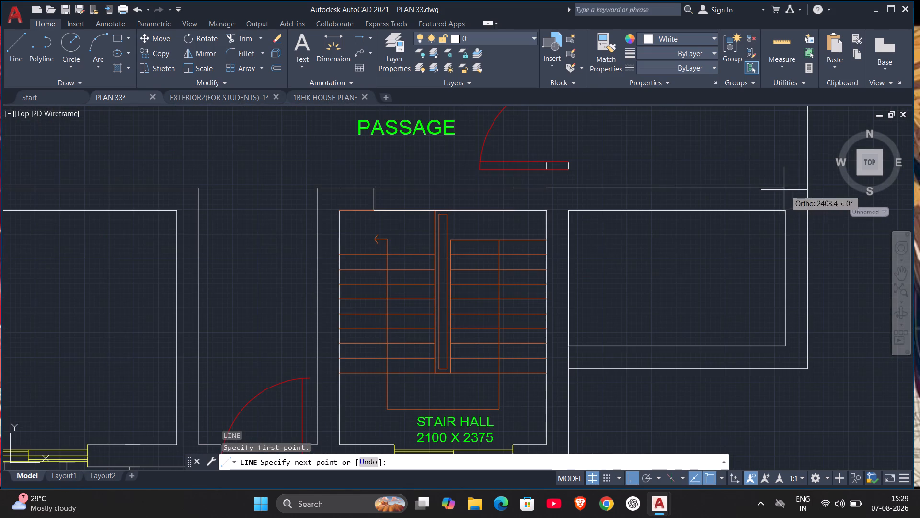
{"action": "left_click", "coordinate": [805, 191]}
{"action": "key", "text": "Escape"}
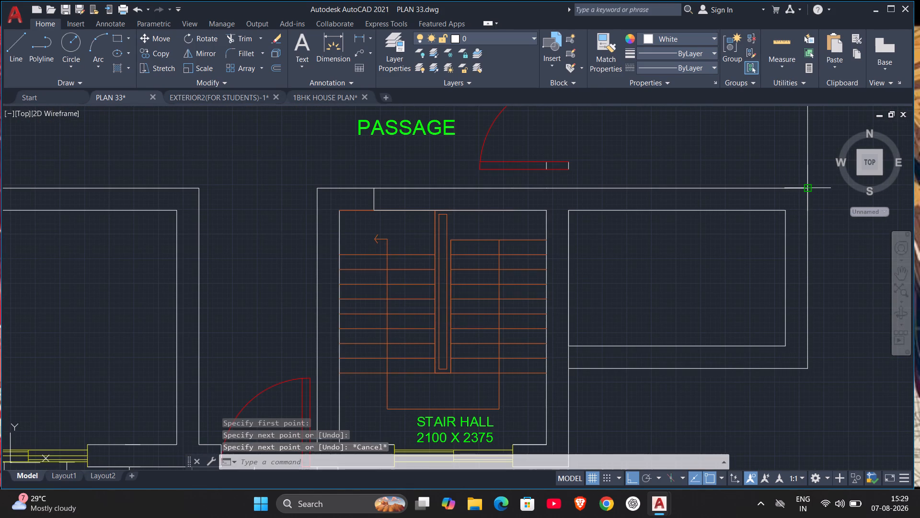
{"action": "key", "text": "Escape"}
Measure the new room in the former parking area and the gap to its surrounding outer wall lines.
{"action": "scroll", "coordinate": [712, 267], "scroll_direction": "down", "scroll_amount": 1}
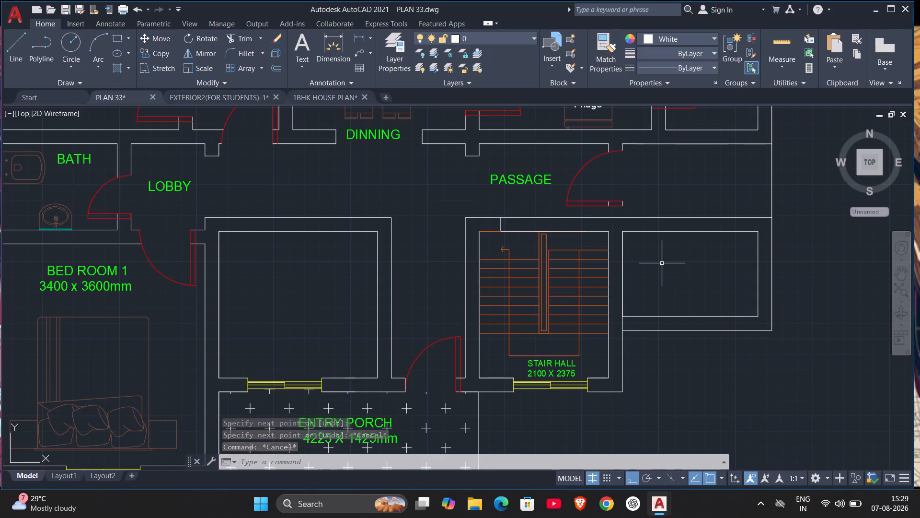
{"action": "scroll", "coordinate": [651, 271], "scroll_direction": "up", "scroll_amount": 2}
{"action": "scroll", "coordinate": [652, 278], "scroll_direction": "down", "scroll_amount": 2}
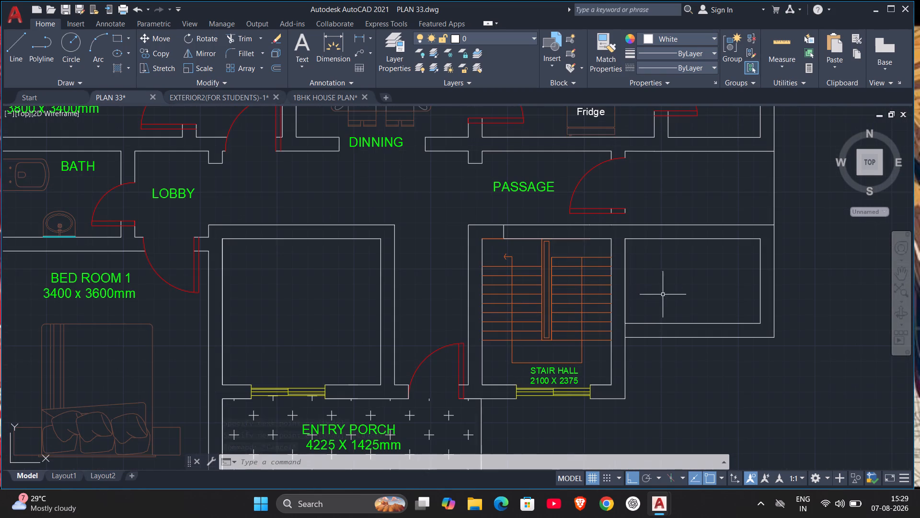
{"action": "left_click", "coordinate": [781, 37]}
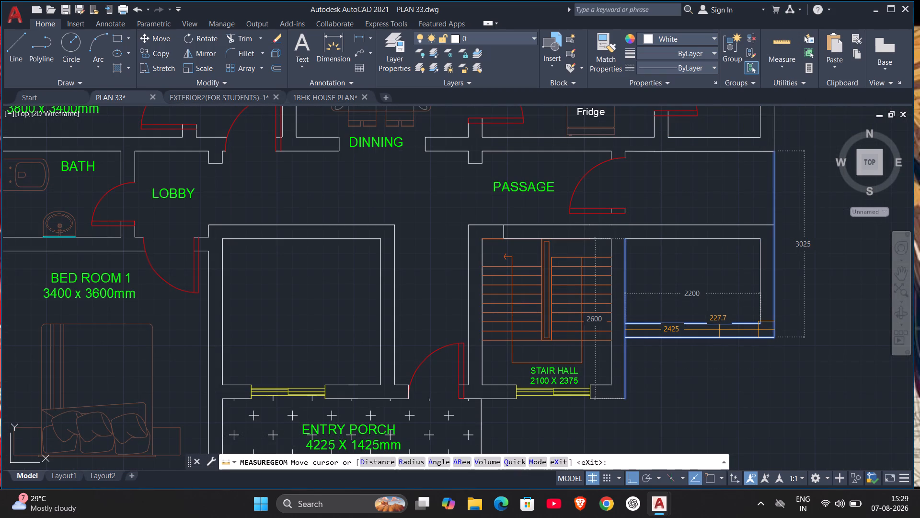
{"action": "key", "text": "Escape"}
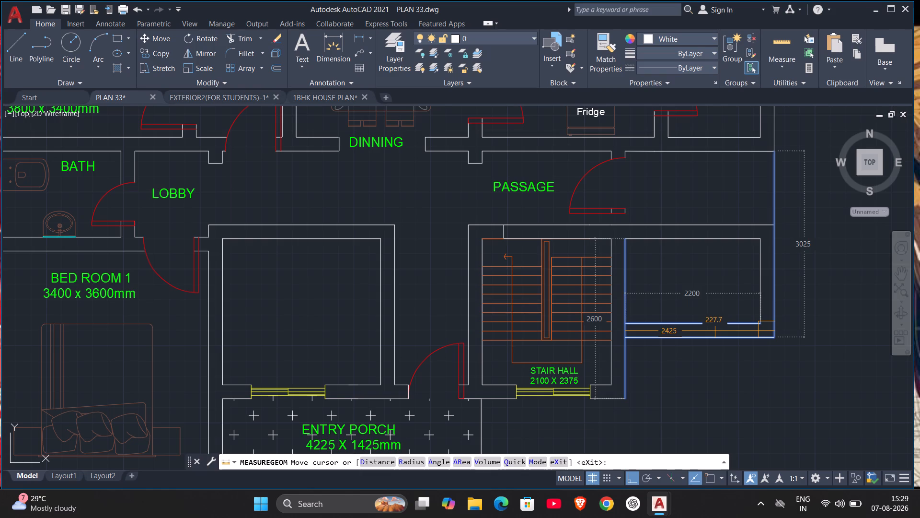
{"action": "scroll", "coordinate": [662, 347], "scroll_direction": "up", "scroll_amount": 2}
{"action": "scroll", "coordinate": [662, 347], "scroll_direction": "down", "scroll_amount": 1}
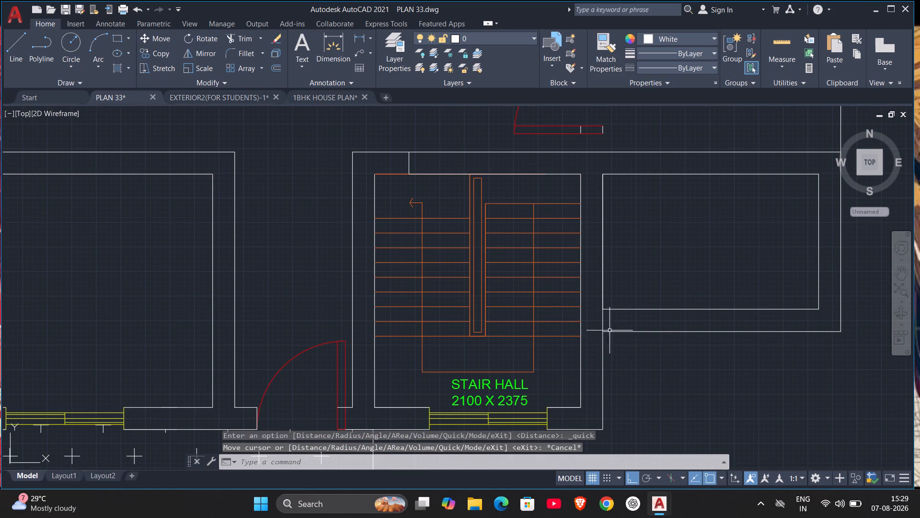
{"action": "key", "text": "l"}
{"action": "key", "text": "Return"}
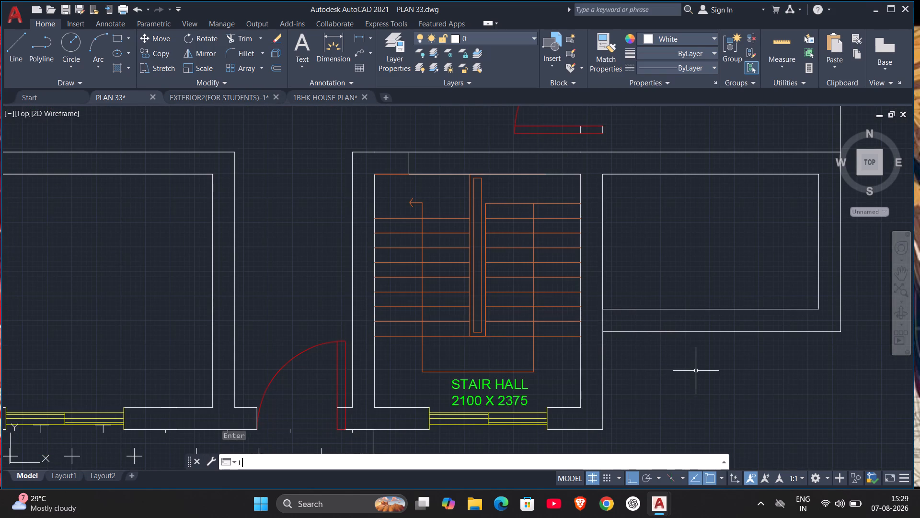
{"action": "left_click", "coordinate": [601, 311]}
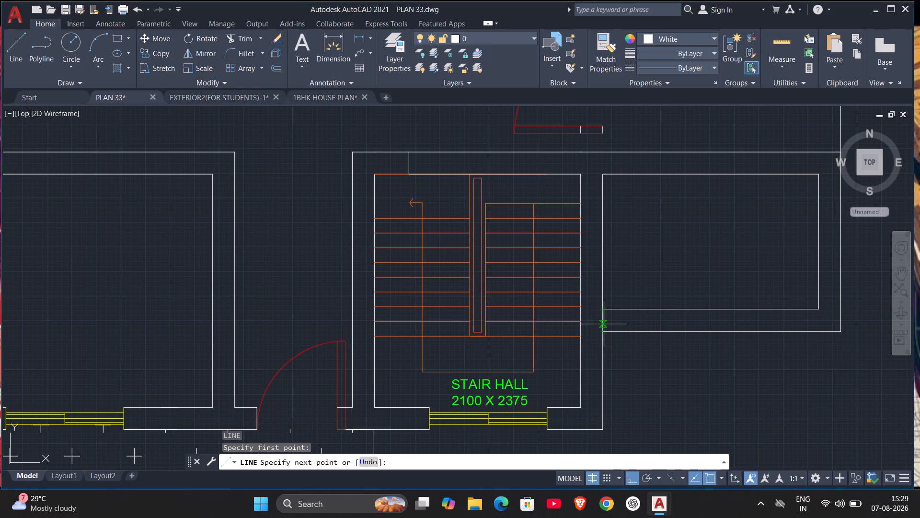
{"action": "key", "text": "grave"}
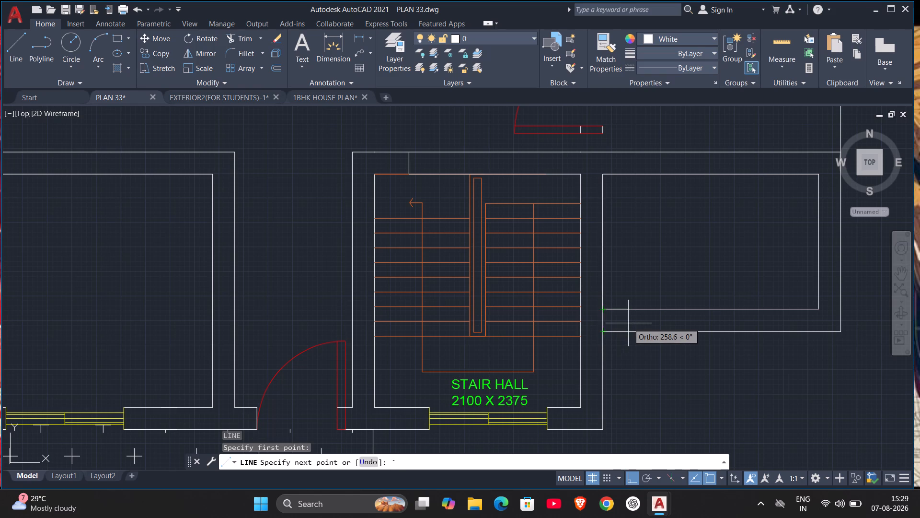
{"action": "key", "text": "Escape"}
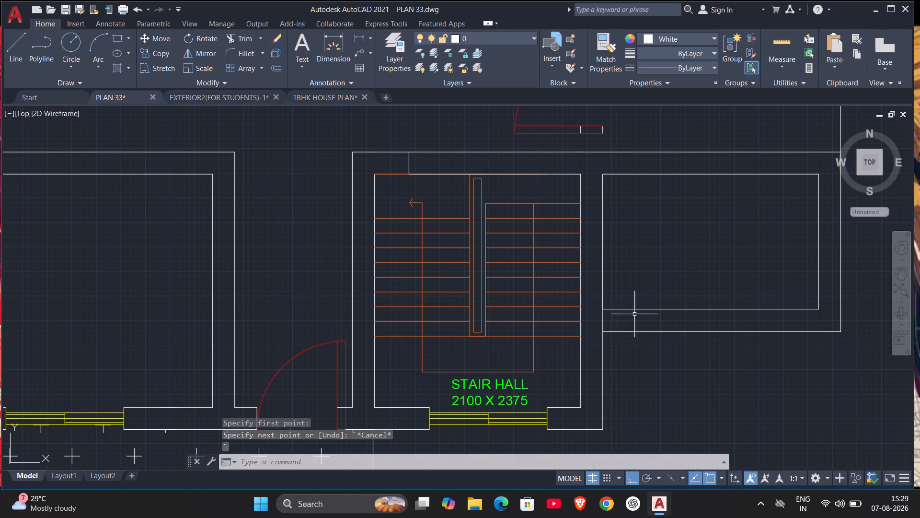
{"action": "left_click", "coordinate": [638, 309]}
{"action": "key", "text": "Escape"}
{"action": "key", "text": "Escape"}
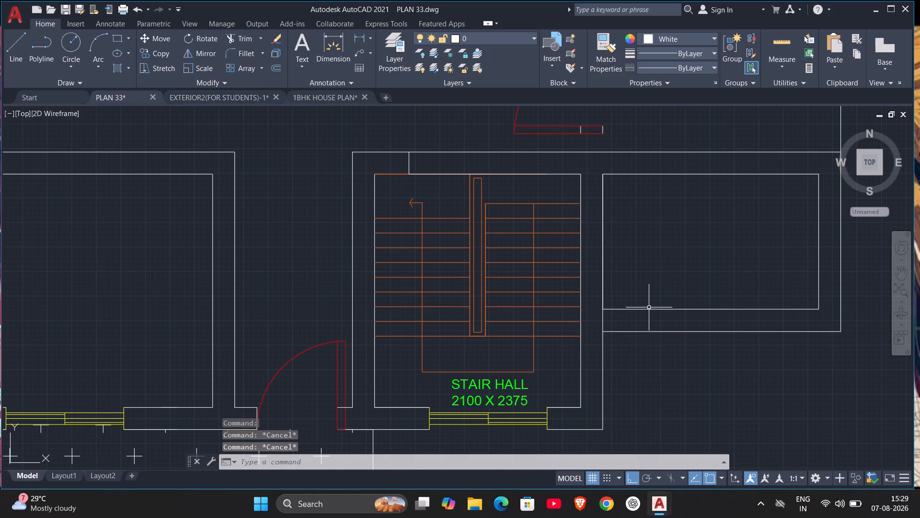
Offset the new room's lower wall line 225 outward to form the wall's outer face.
{"action": "key", "text": "o"}
{"action": "key", "text": "Return"}
{"action": "type", "text": "225"}
{"action": "key", "text": "Return"}
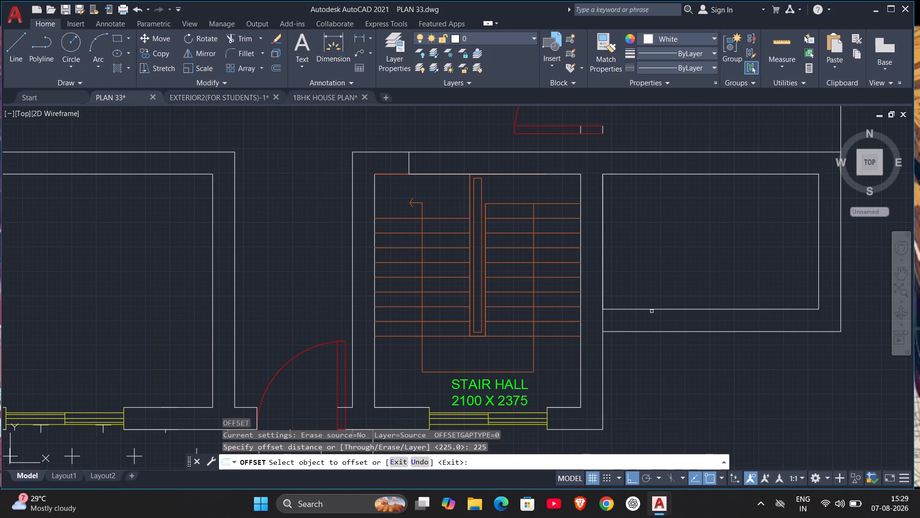
{"action": "left_click", "coordinate": [652, 309]}
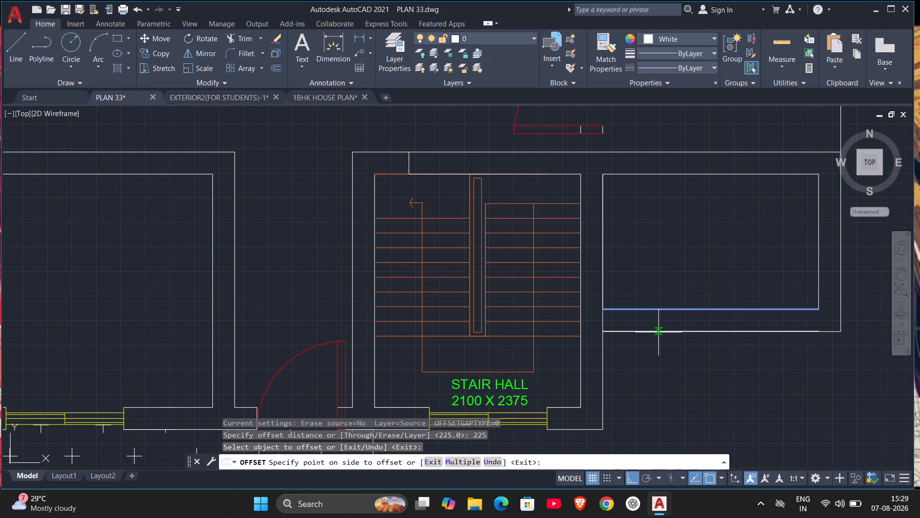
{"action": "left_click", "coordinate": [658, 332]}
{"action": "scroll", "coordinate": [661, 333], "scroll_direction": "up", "scroll_amount": 5}
{"action": "scroll", "coordinate": [661, 333], "scroll_direction": "down", "scroll_amount": 3}
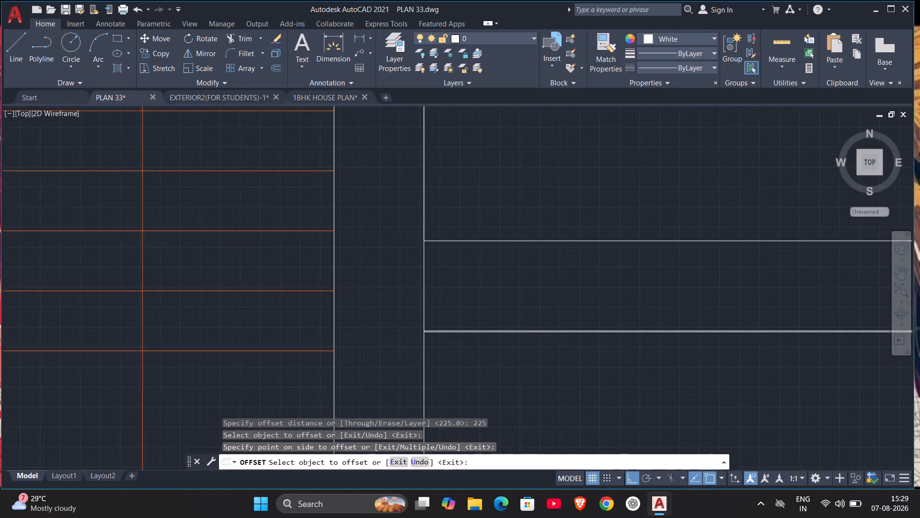
{"action": "scroll", "coordinate": [661, 333], "scroll_direction": "up", "scroll_amount": 5}
{"action": "key", "text": "Escape"}
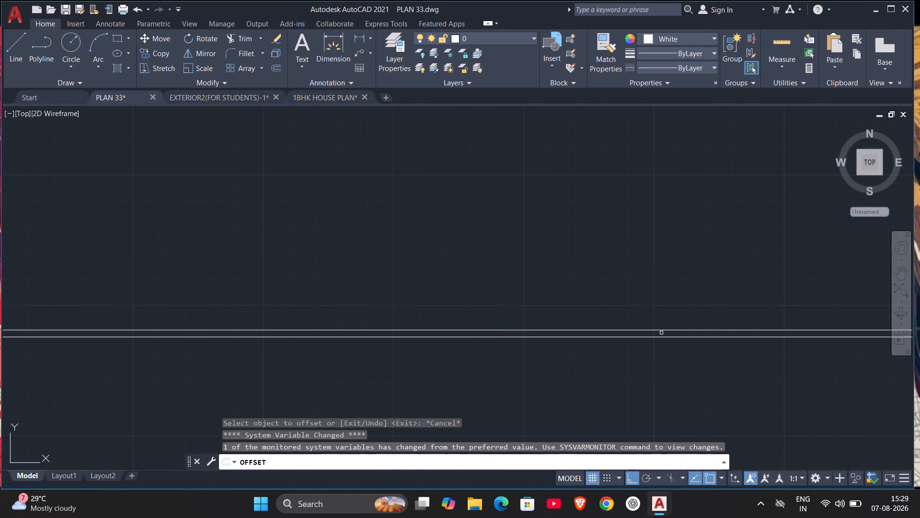
Erase the former parking area's original lower boundary line just beyond the offset wall line.
{"action": "left_click", "coordinate": [659, 337]}
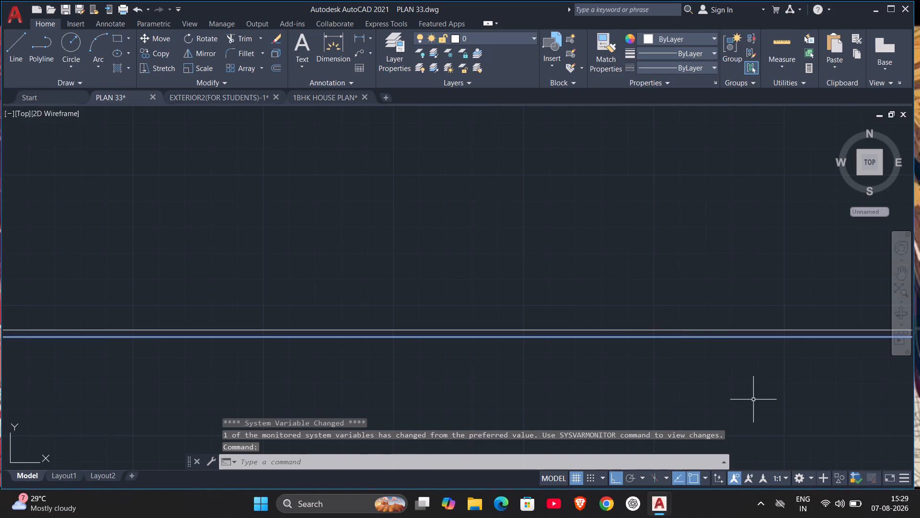
{"action": "key", "text": "Delete"}
Trim the stair hall's outer wall line between the inner and outer faces of the new room's lower wall.
{"action": "scroll", "coordinate": [753, 400], "scroll_direction": "down", "scroll_amount": 7}
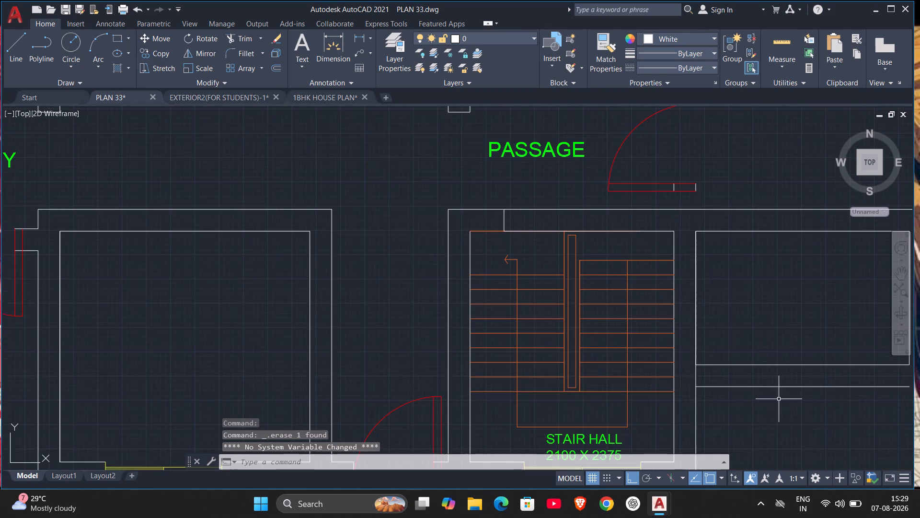
{"action": "middle_click_drag", "start_coordinate": [778, 400], "coordinate": [608, 352]}
{"action": "scroll", "coordinate": [598, 343], "scroll_direction": "up", "scroll_amount": 1}
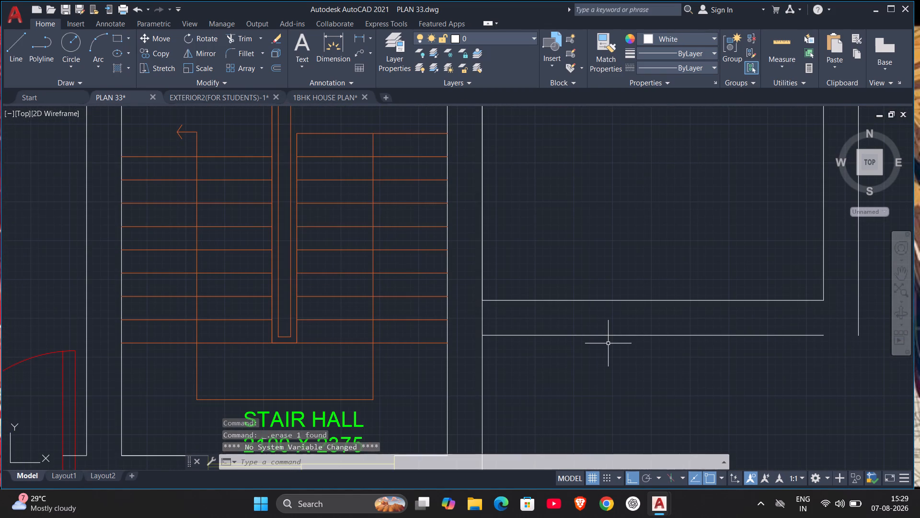
{"action": "type", "text": "TR"}
{"action": "key", "text": "Return"}
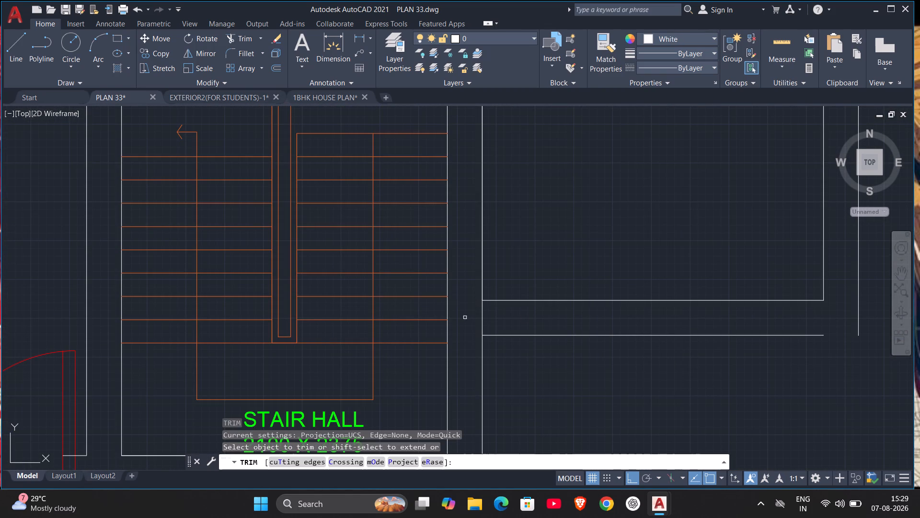
{"action": "left_click_drag", "start_coordinate": [465, 318], "coordinate": [528, 324]}
{"action": "key", "text": "Escape"}
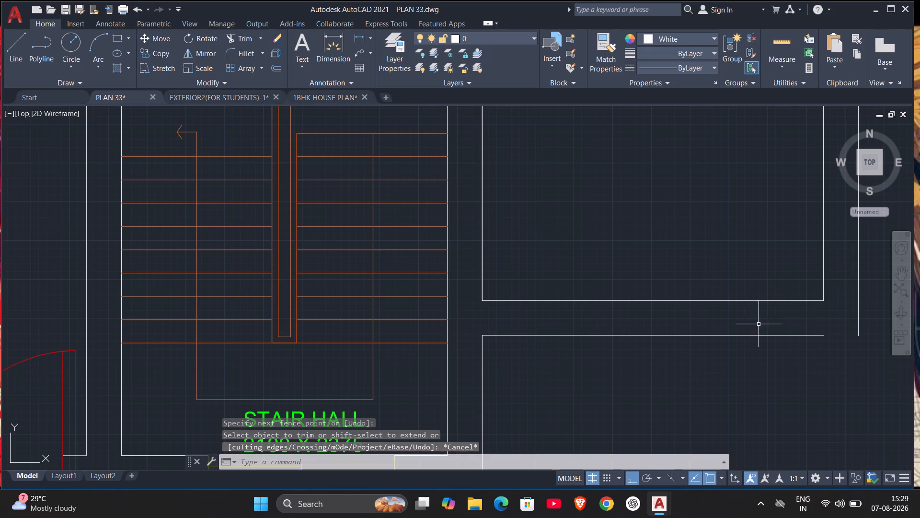
Fillet the new lower outer wall line with the far outer wall line into a square corner.
{"action": "key", "text": "f"}
{"action": "key", "text": "Return"}
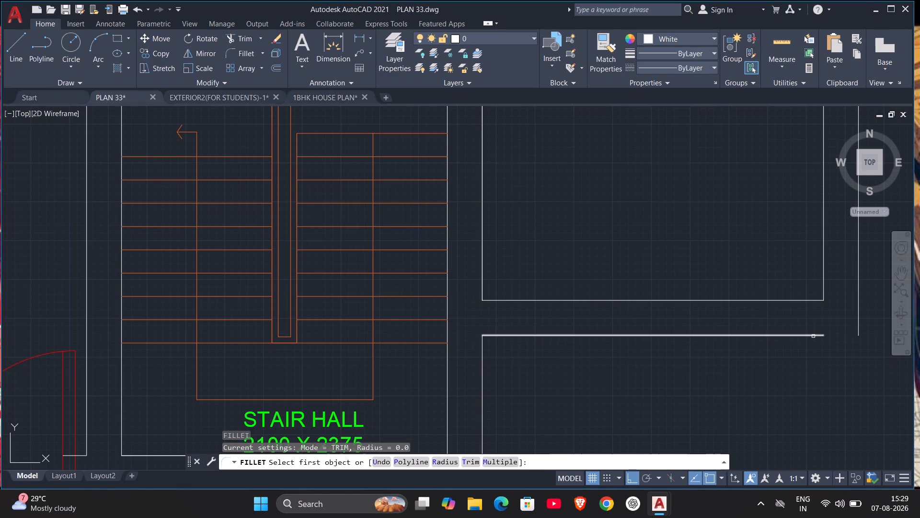
{"action": "left_click", "coordinate": [813, 336]}
{"action": "left_click", "coordinate": [859, 321]}
{"action": "scroll", "coordinate": [779, 368], "scroll_direction": "down", "scroll_amount": 2}
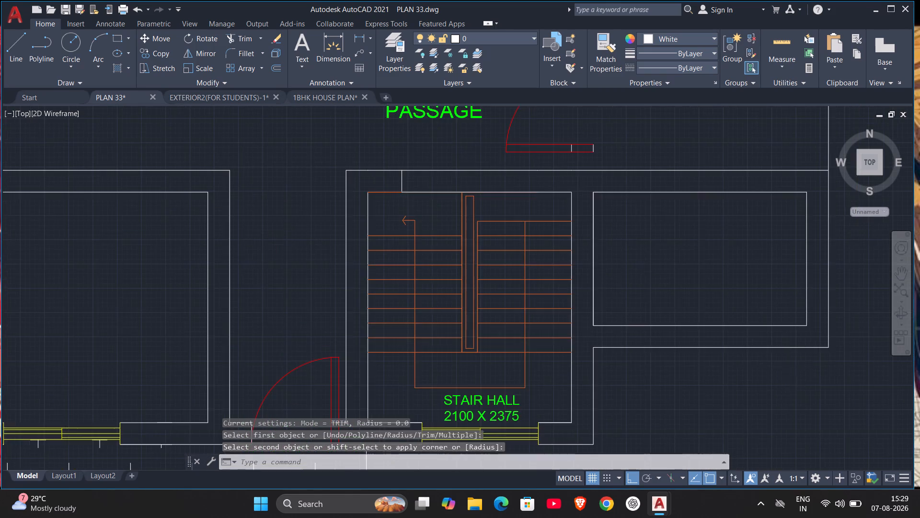
{"action": "key", "text": "Escape"}
Measure the new room and the thickness of the wall it shares with the stair hall.
{"action": "scroll", "coordinate": [825, 307], "scroll_direction": "up", "scroll_amount": 2}
{"action": "left_click", "coordinate": [780, 37]}
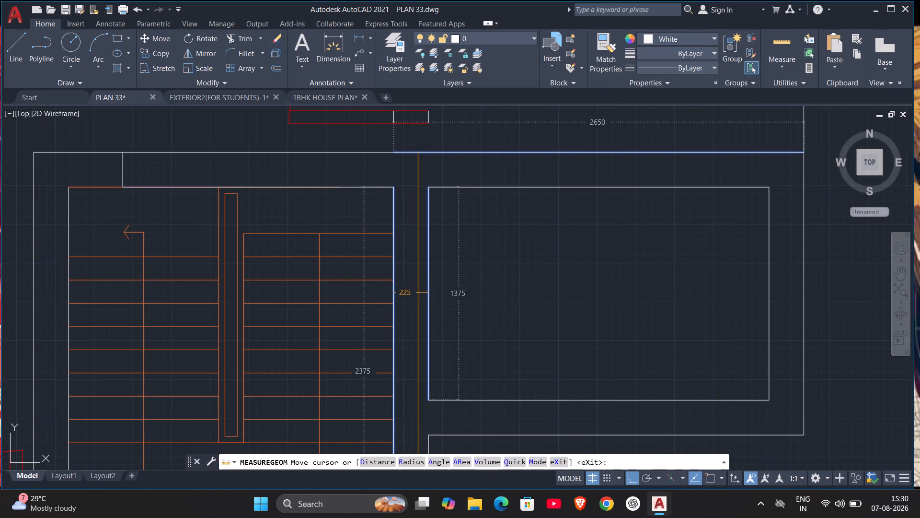
{"action": "key", "text": "Escape"}
Change the orange line along the stair hall's upper inner wall face to White.
{"action": "scroll", "coordinate": [550, 285], "scroll_direction": "down", "scroll_amount": 2}
{"action": "middle_click_drag", "start_coordinate": [635, 292], "coordinate": [798, 271]}
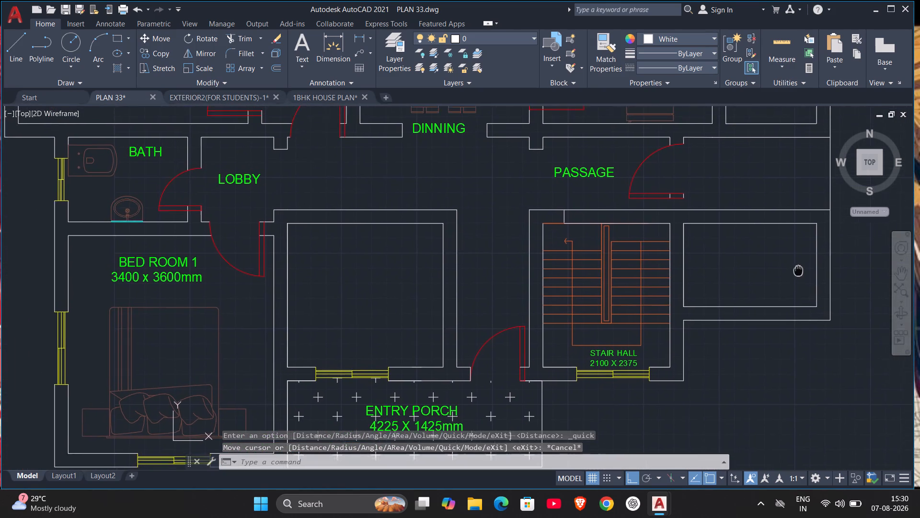
{"action": "middle_click_drag", "start_coordinate": [798, 271], "coordinate": [771, 280]}
{"action": "middle_click_drag", "start_coordinate": [561, 267], "coordinate": [572, 266]}
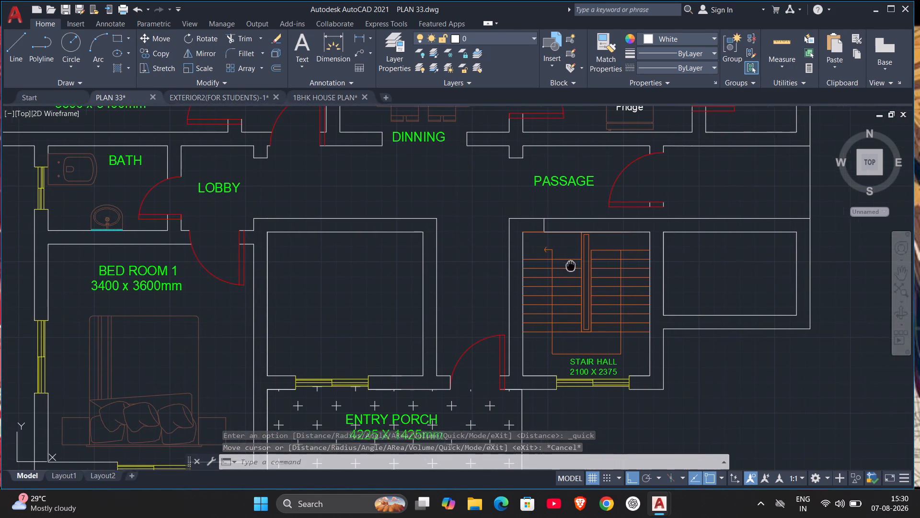
{"action": "middle_click_drag", "start_coordinate": [572, 266], "coordinate": [649, 302]}
{"action": "scroll", "coordinate": [609, 274], "scroll_direction": "up", "scroll_amount": 3}
{"action": "left_click", "coordinate": [623, 245]}
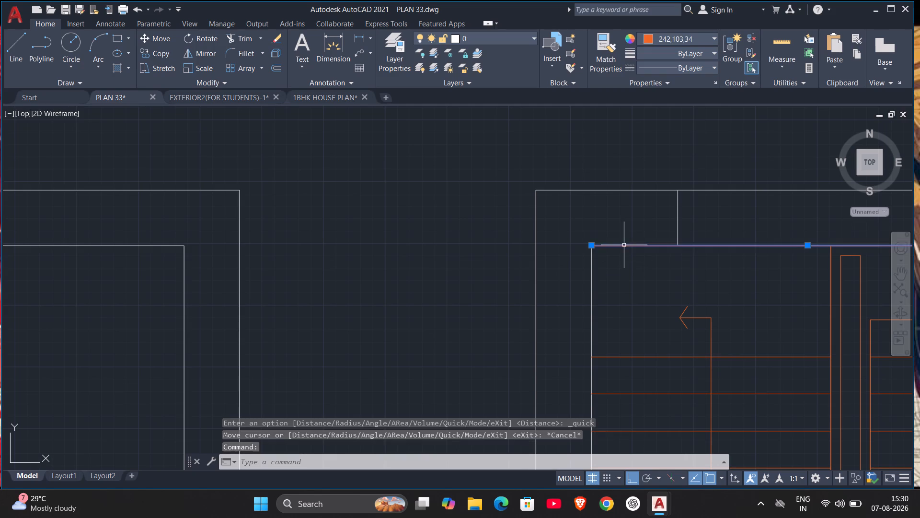
{"action": "scroll", "coordinate": [771, 245], "scroll_direction": "down", "scroll_amount": 2}
{"action": "key", "text": "Escape"}
{"action": "scroll", "coordinate": [721, 250], "scroll_direction": "up", "scroll_amount": 2}
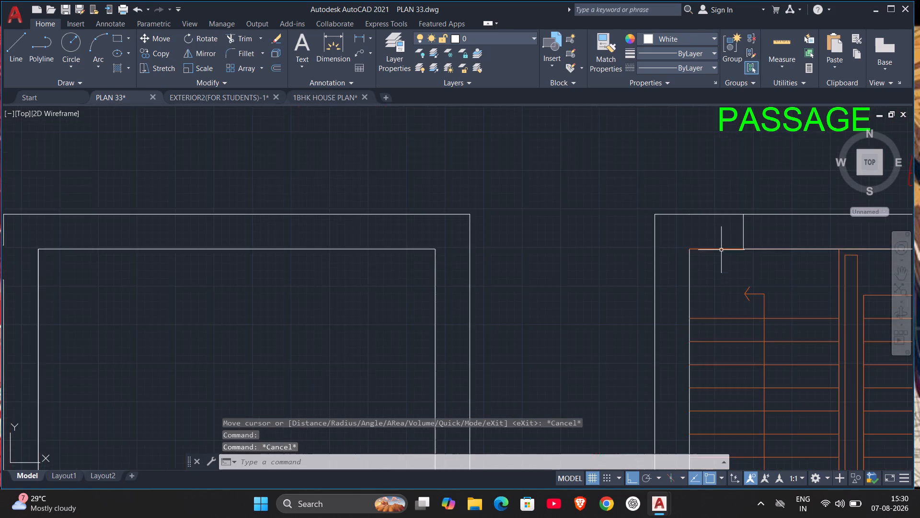
{"action": "scroll", "coordinate": [721, 250], "scroll_direction": "up", "scroll_amount": 2}
{"action": "left_click", "coordinate": [723, 244]}
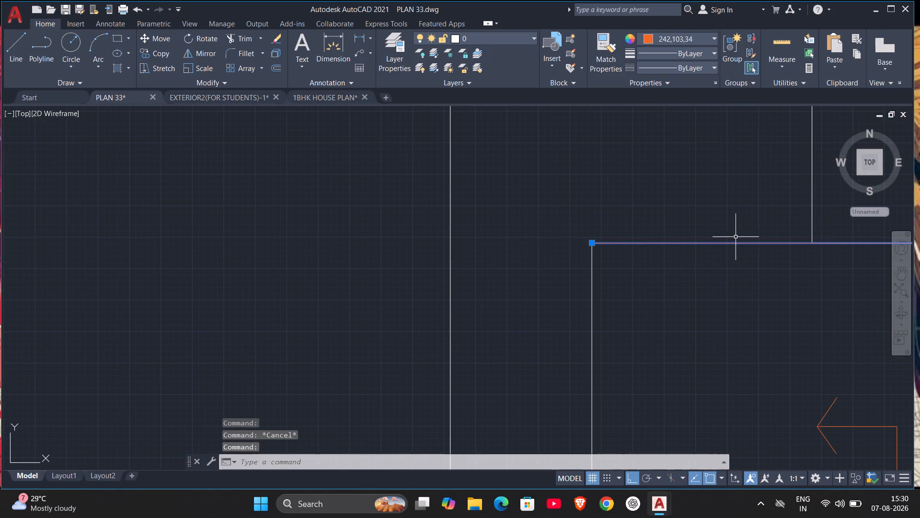
{"action": "left_click", "coordinate": [697, 33]}
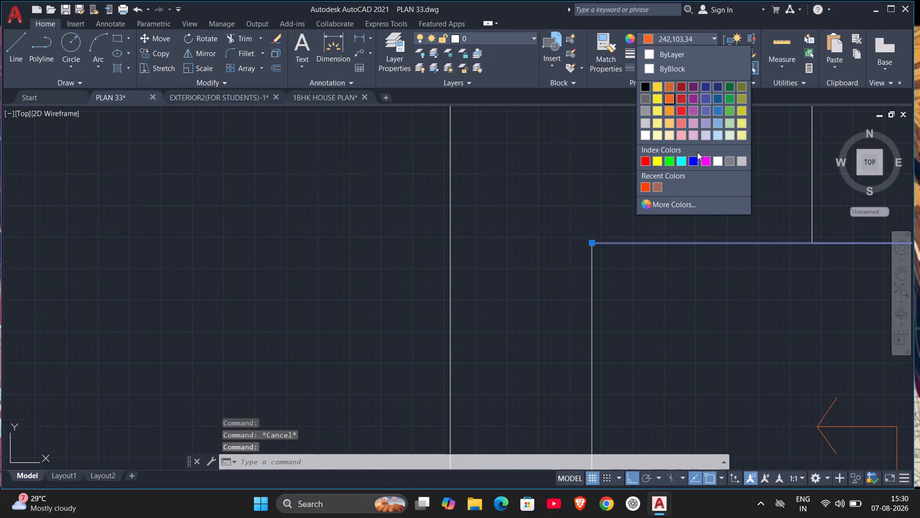
{"action": "left_click", "coordinate": [716, 157]}
{"action": "key", "text": "Escape"}
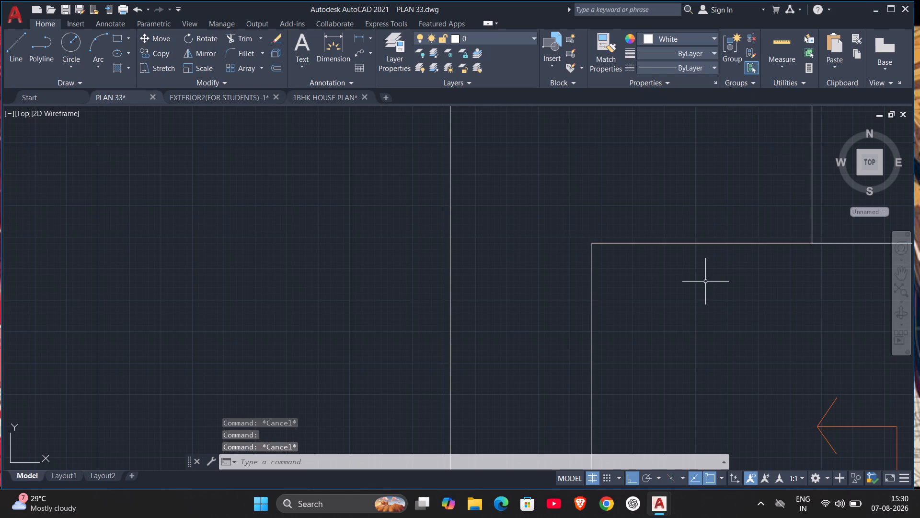
Erase the narrow inner rectangle between the two stair flights in the stair hall.
{"action": "scroll", "coordinate": [715, 287], "scroll_direction": "down", "scroll_amount": 3}
{"action": "middle_click_drag", "start_coordinate": [785, 340], "coordinate": [688, 191]}
{"action": "scroll", "coordinate": [688, 192], "scroll_direction": "down", "scroll_amount": 2}
{"action": "scroll", "coordinate": [701, 206], "scroll_direction": "up", "scroll_amount": 1}
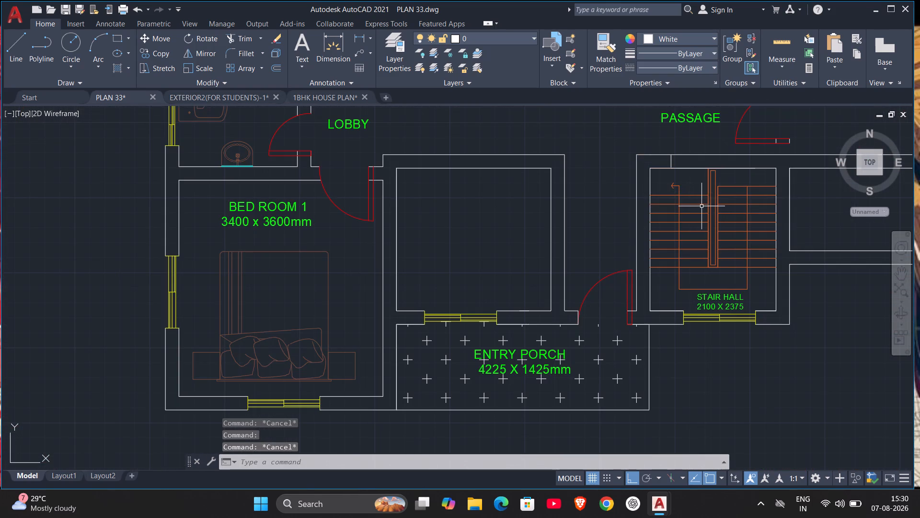
{"action": "scroll", "coordinate": [713, 187], "scroll_direction": "up", "scroll_amount": 1}
{"action": "middle_click_drag", "start_coordinate": [736, 174], "coordinate": [725, 261]}
{"action": "scroll", "coordinate": [724, 254], "scroll_direction": "up", "scroll_amount": 1}
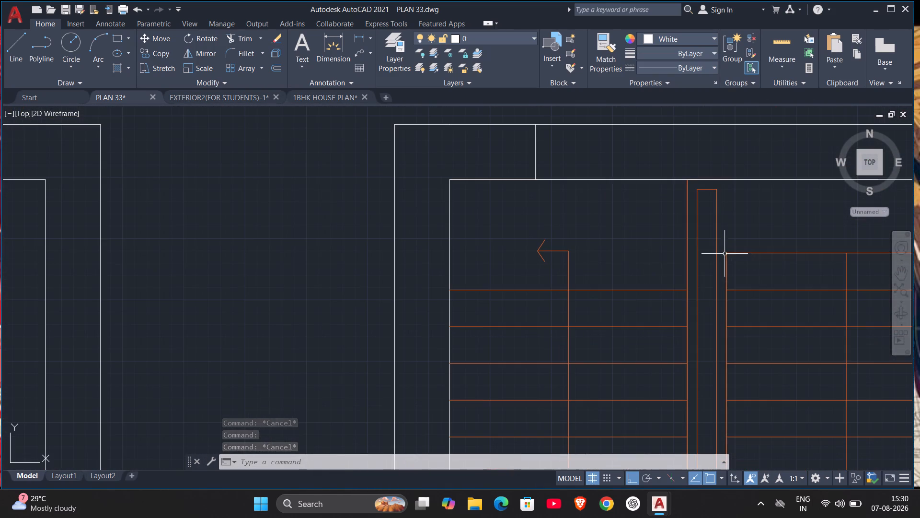
{"action": "scroll", "coordinate": [735, 254], "scroll_direction": "down", "scroll_amount": 1}
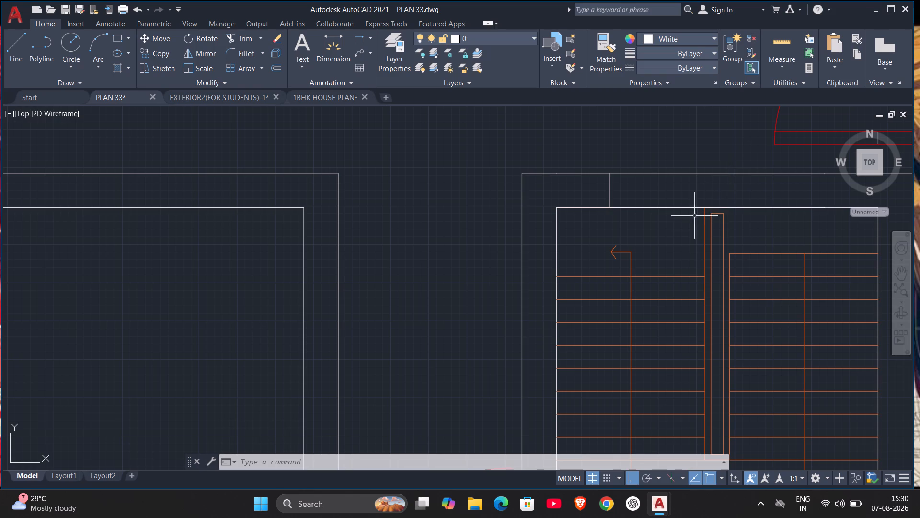
{"action": "left_click", "coordinate": [725, 230]}
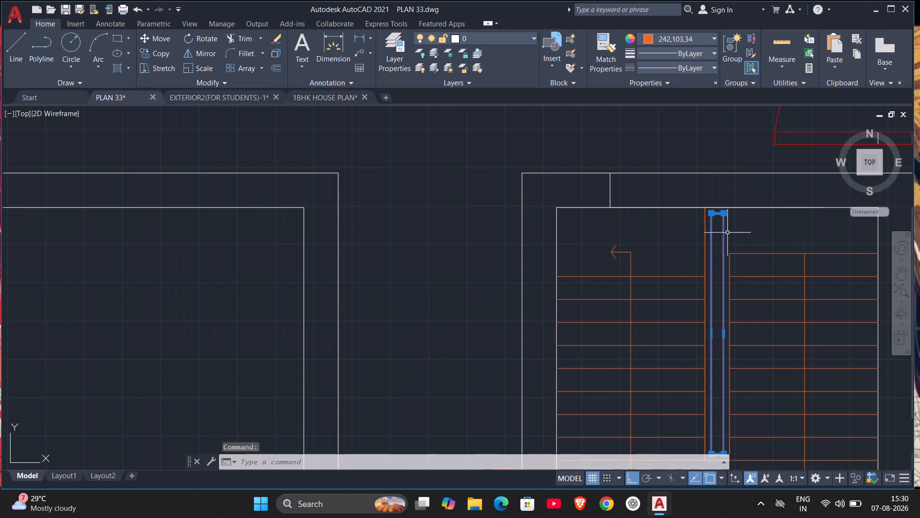
{"action": "key", "text": "Delete"}
{"action": "scroll", "coordinate": [751, 247], "scroll_direction": "down", "scroll_amount": 1}
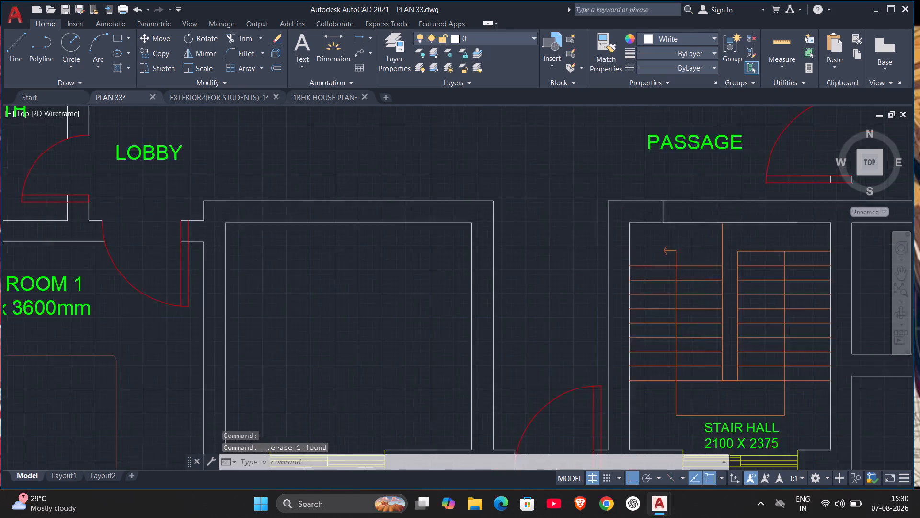
{"action": "scroll", "coordinate": [751, 247], "scroll_direction": "down", "scroll_amount": 2}
{"action": "key", "text": "Escape"}
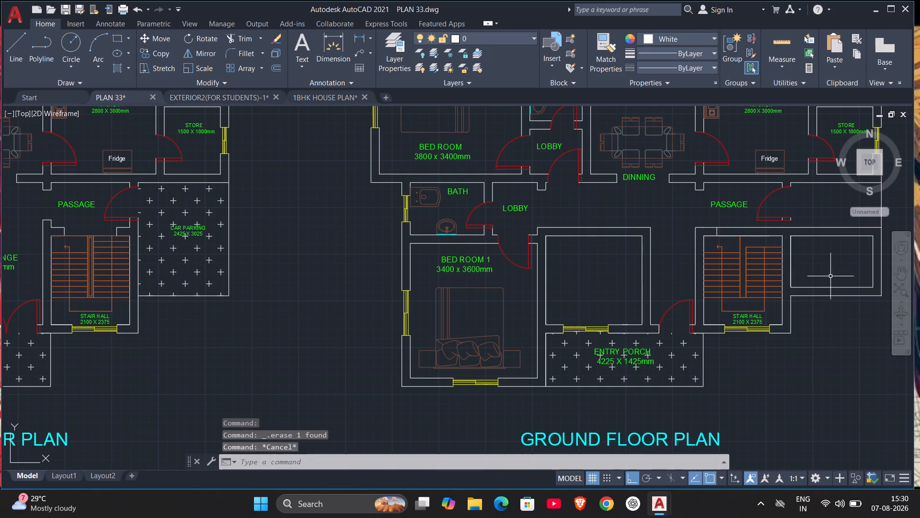
Close AutoCAD, saving the changes to PLAN 33, EXTERIOR2(FOR STUDENTS)-1 and 1BHK HOUSE PLAN.
{"action": "middle_click_drag", "start_coordinate": [830, 283], "coordinate": [772, 329]}
{"action": "scroll", "coordinate": [772, 329], "scroll_direction": "down", "scroll_amount": 1}
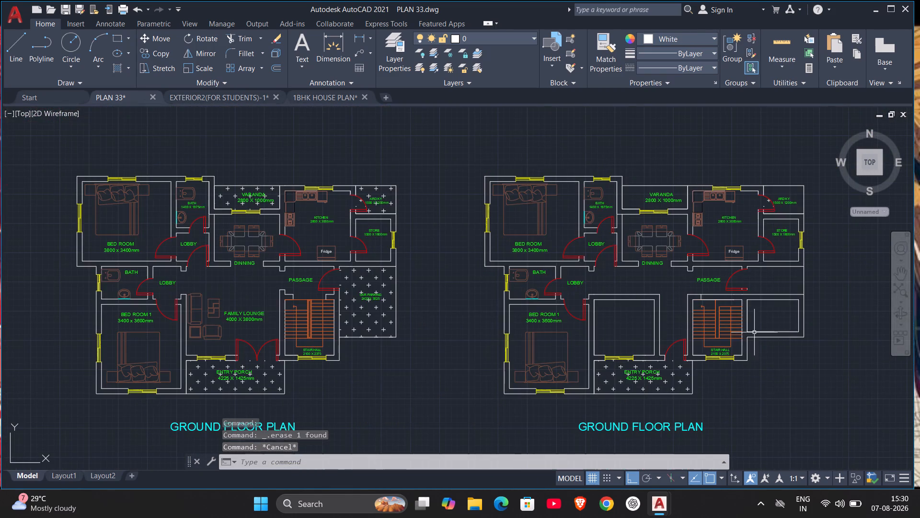
{"action": "scroll", "coordinate": [697, 341], "scroll_direction": "down", "scroll_amount": 1}
{"action": "middle_click_drag", "start_coordinate": [731, 370], "coordinate": [717, 312]}
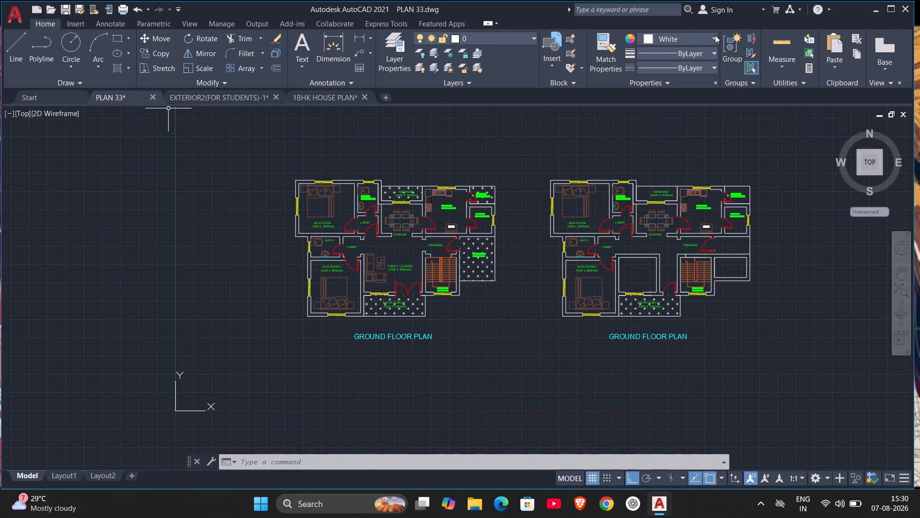
{"action": "left_click", "coordinate": [900, 6]}
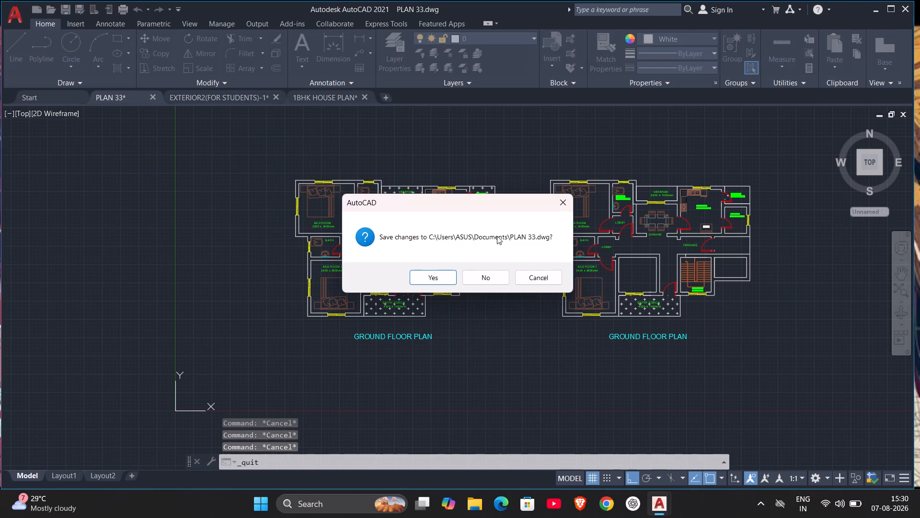
{"action": "left_click", "coordinate": [442, 277]}
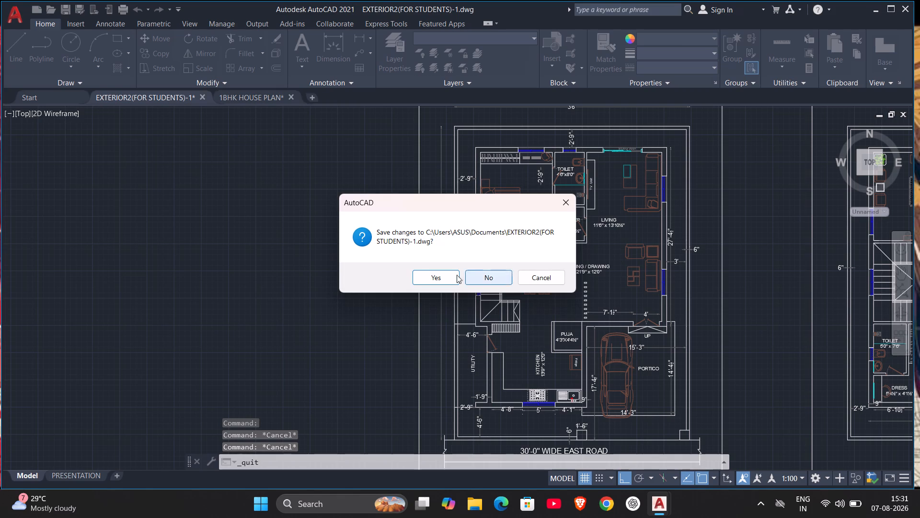
{"action": "left_click", "coordinate": [413, 275]}
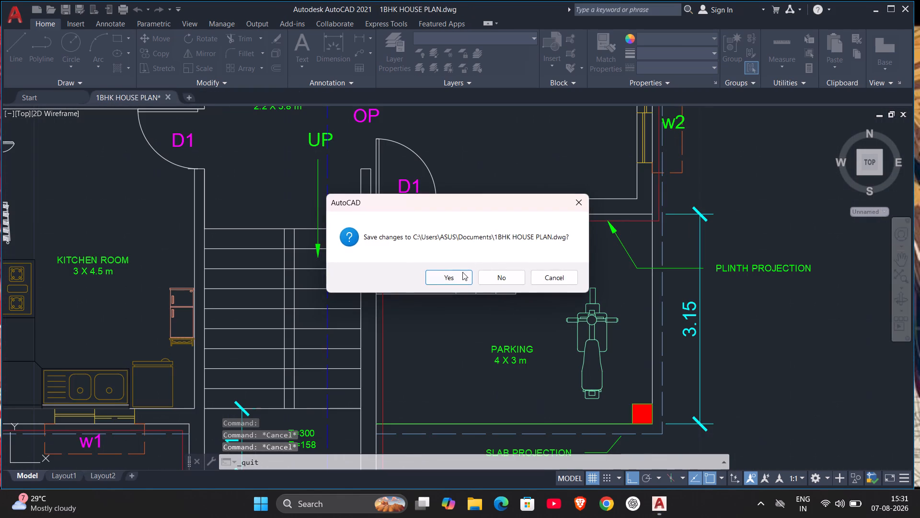
{"action": "left_click", "coordinate": [459, 280]}
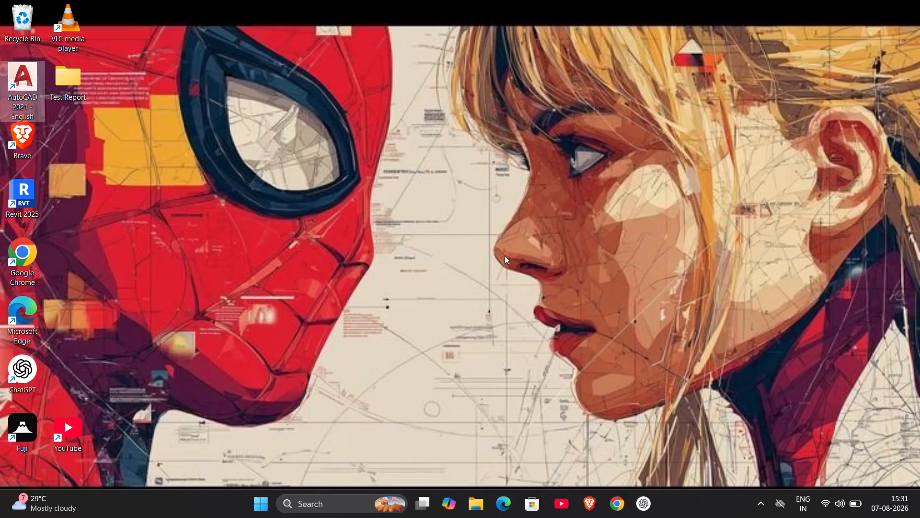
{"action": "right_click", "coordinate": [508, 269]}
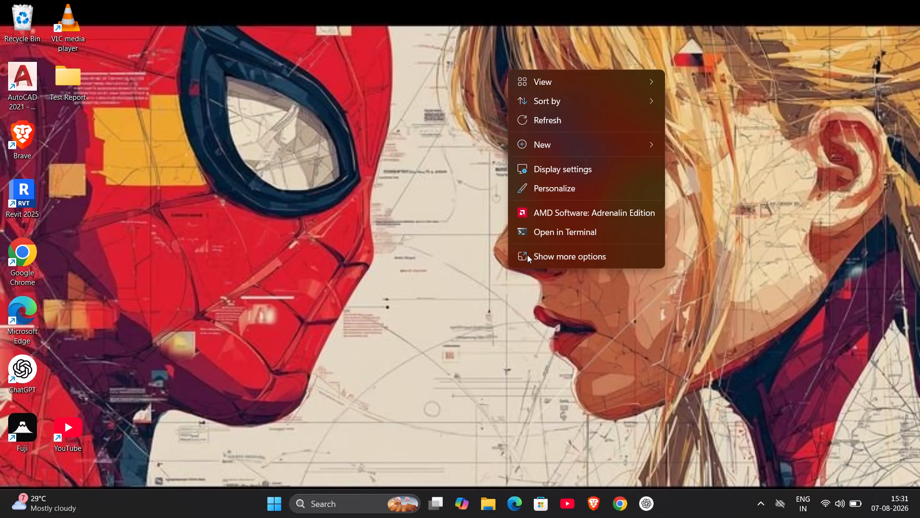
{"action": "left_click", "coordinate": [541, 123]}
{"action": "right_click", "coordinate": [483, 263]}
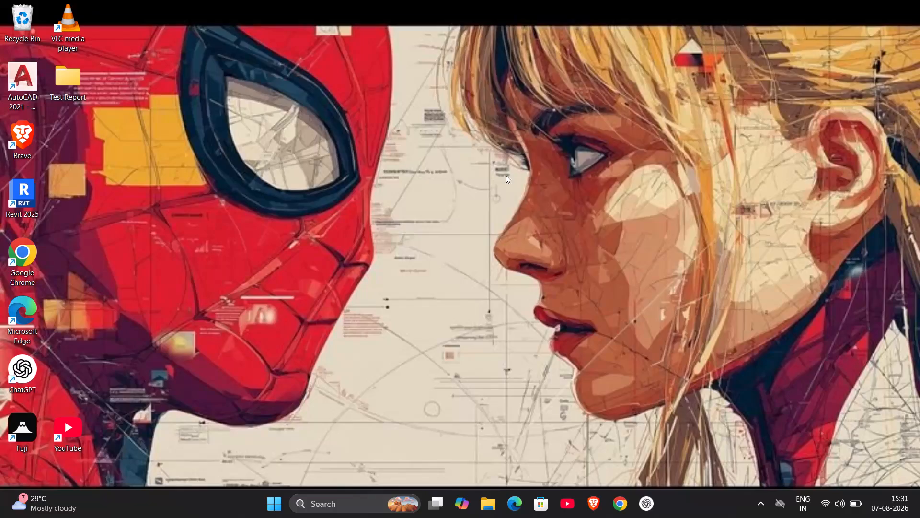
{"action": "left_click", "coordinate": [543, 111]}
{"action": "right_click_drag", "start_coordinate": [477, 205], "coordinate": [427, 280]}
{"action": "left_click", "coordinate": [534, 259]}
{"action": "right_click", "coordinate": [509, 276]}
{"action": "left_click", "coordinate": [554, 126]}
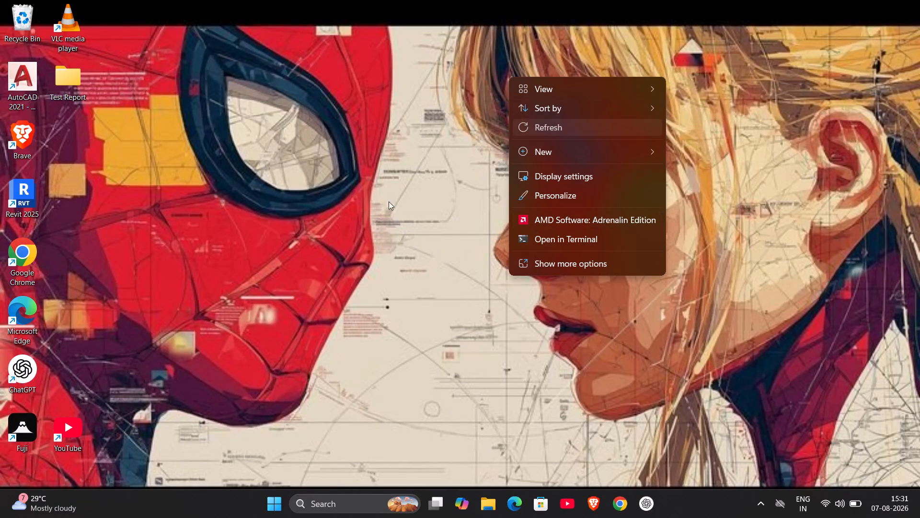
Launch Fuji from the desktop.
{"action": "double_click", "coordinate": [24, 434]}
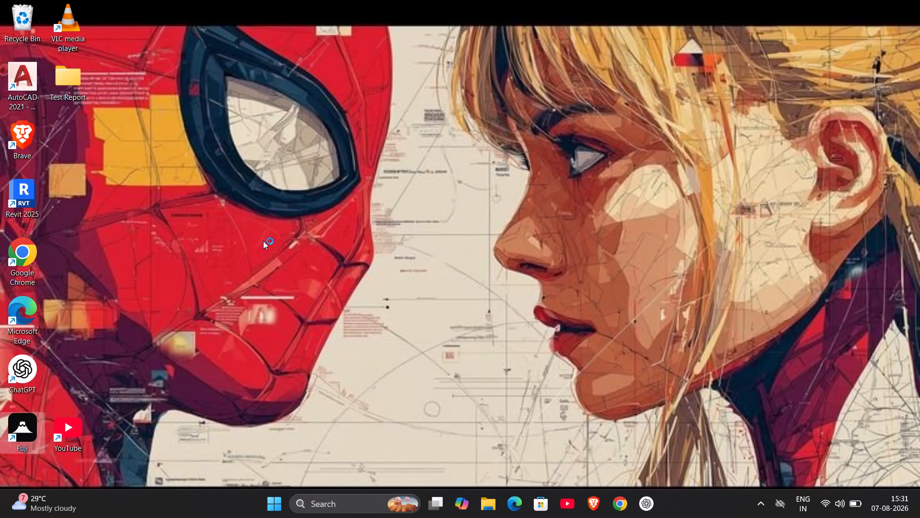